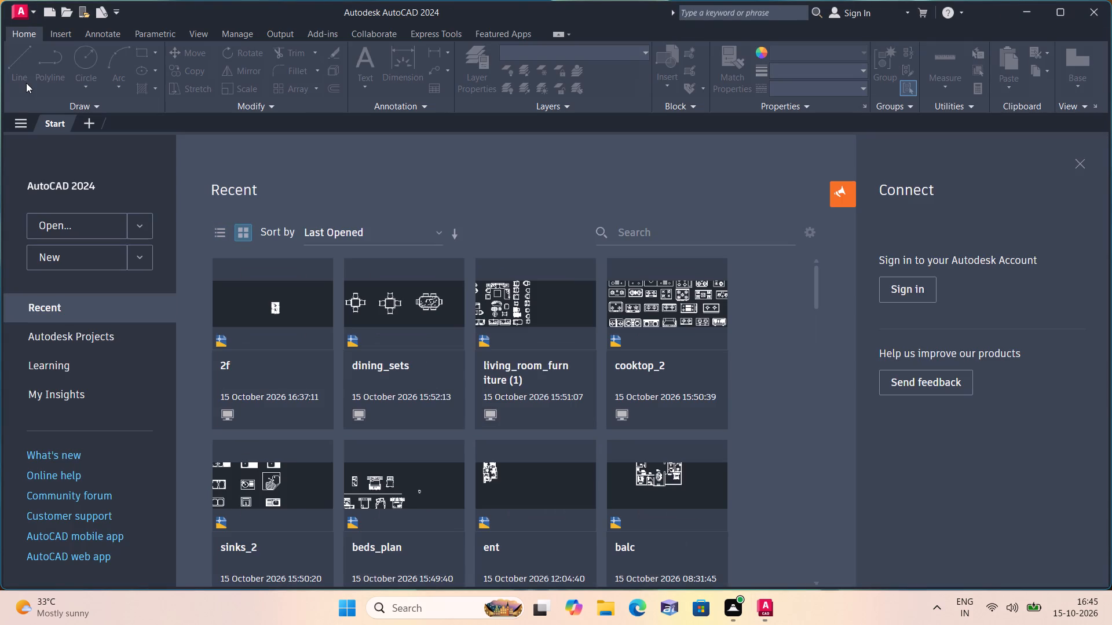
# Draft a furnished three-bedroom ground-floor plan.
# Create a new blank drawing.
pyautogui.doubleClick(88, 250)
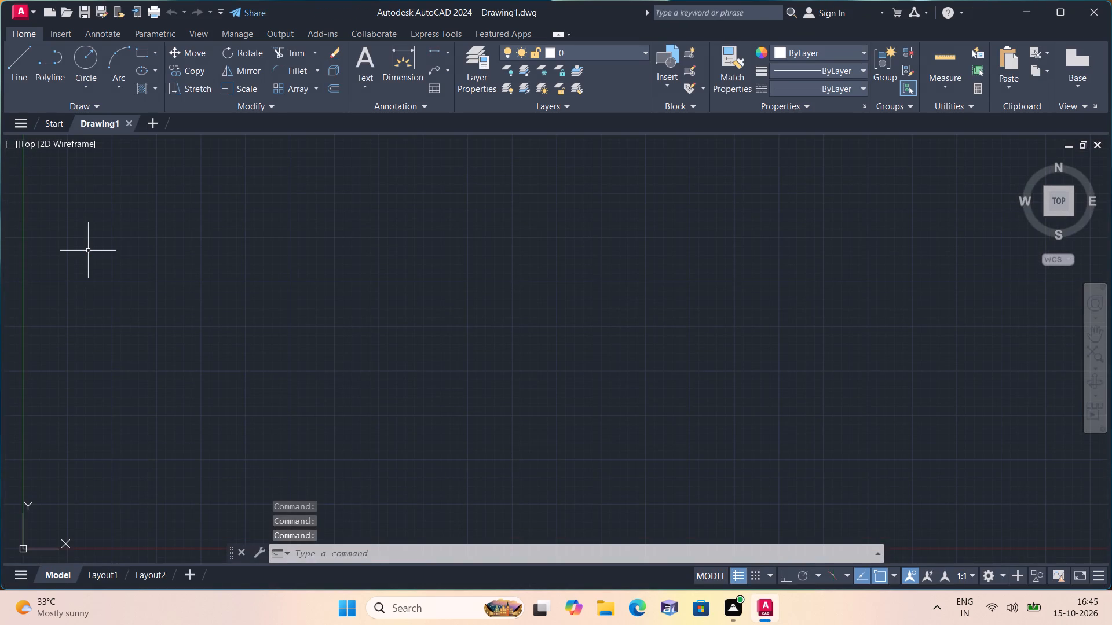
# Set the model space limits from 0,0 to 1000,1000.
pyautogui.write('lim')
pyautogui.press('space')
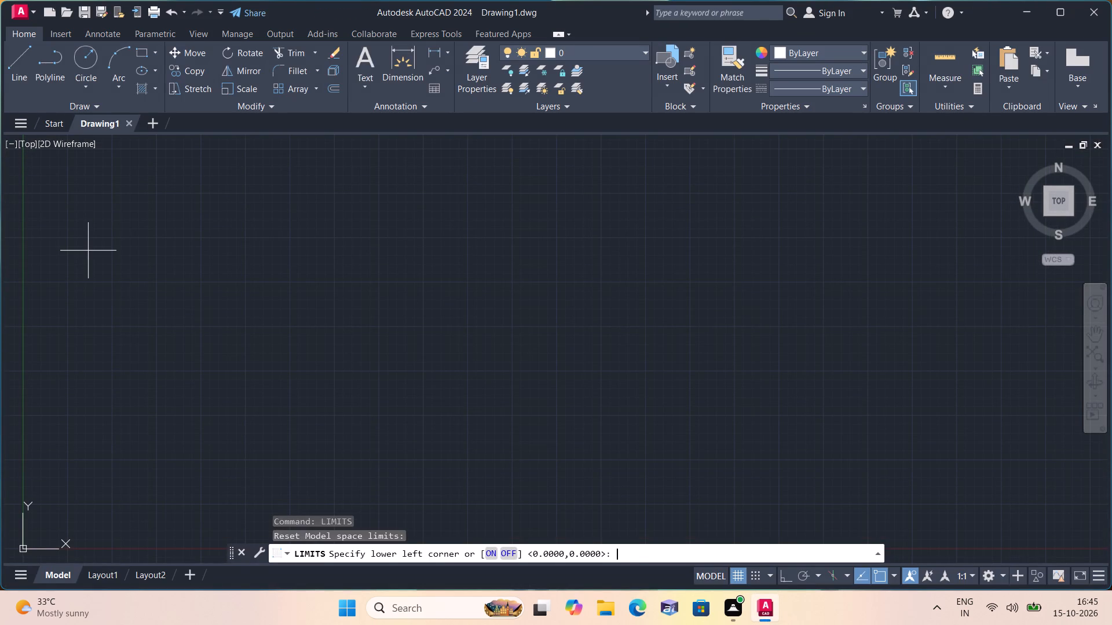
pyautogui.write('0,0 1000,1000 un')
# Configure the drawing units to Engineering length type with 0'-0" precision.
pyautogui.press('space')
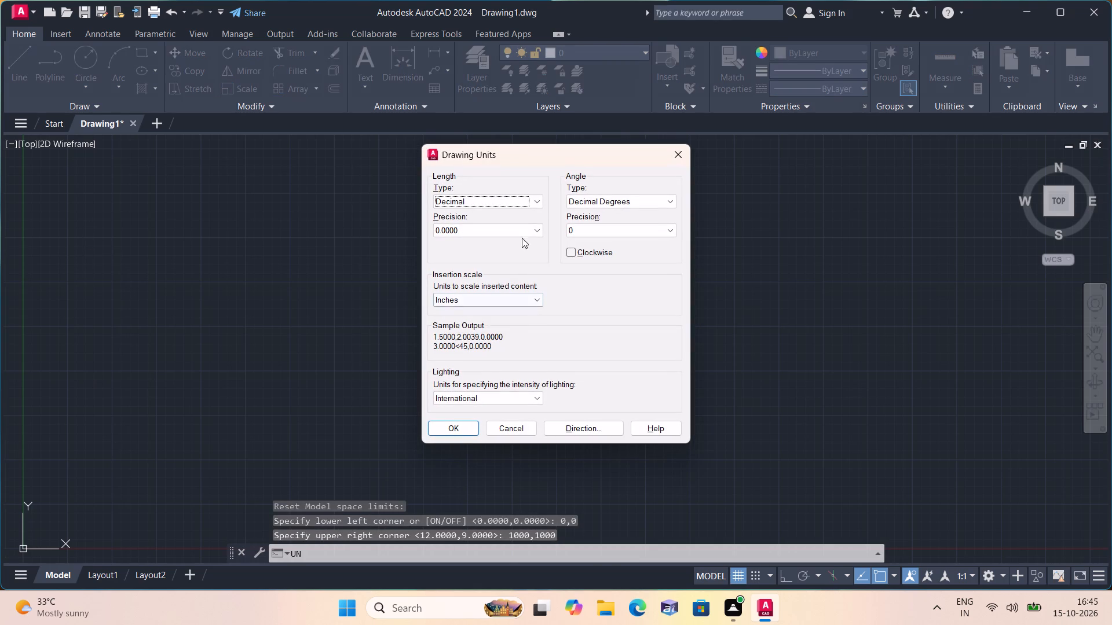
pyautogui.click(526, 197)
pyautogui.click(498, 236)
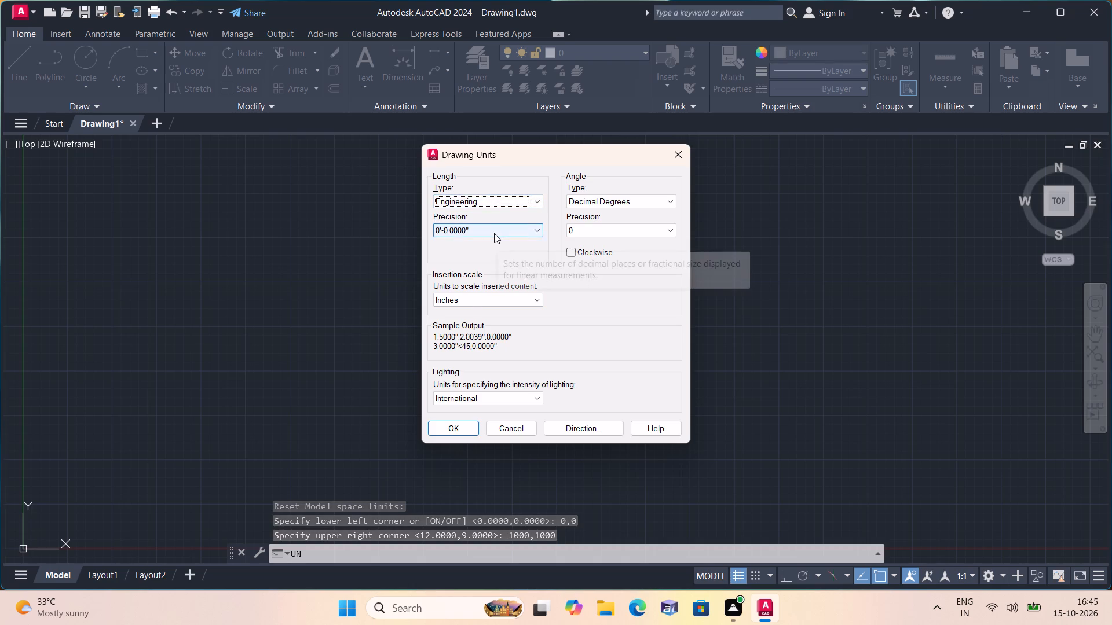
pyautogui.click(494, 233)
pyautogui.click(487, 242)
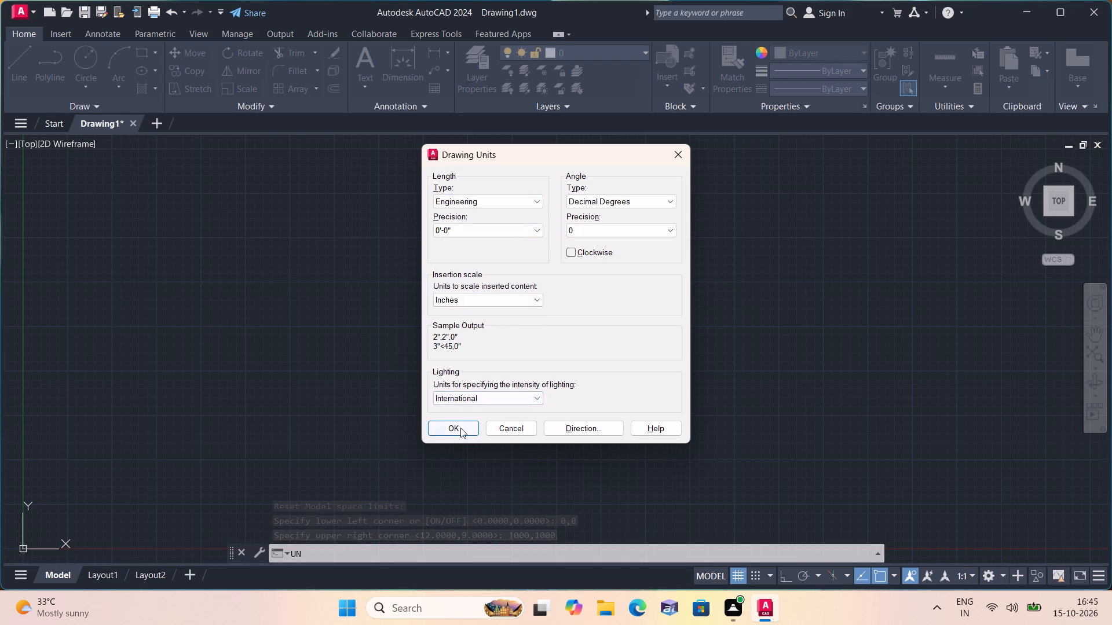
pyautogui.click(460, 428)
# Modify the Standard dimension style's primary units to Engineering format and make the style current.
pyautogui.write('d')
pyautogui.press('space')
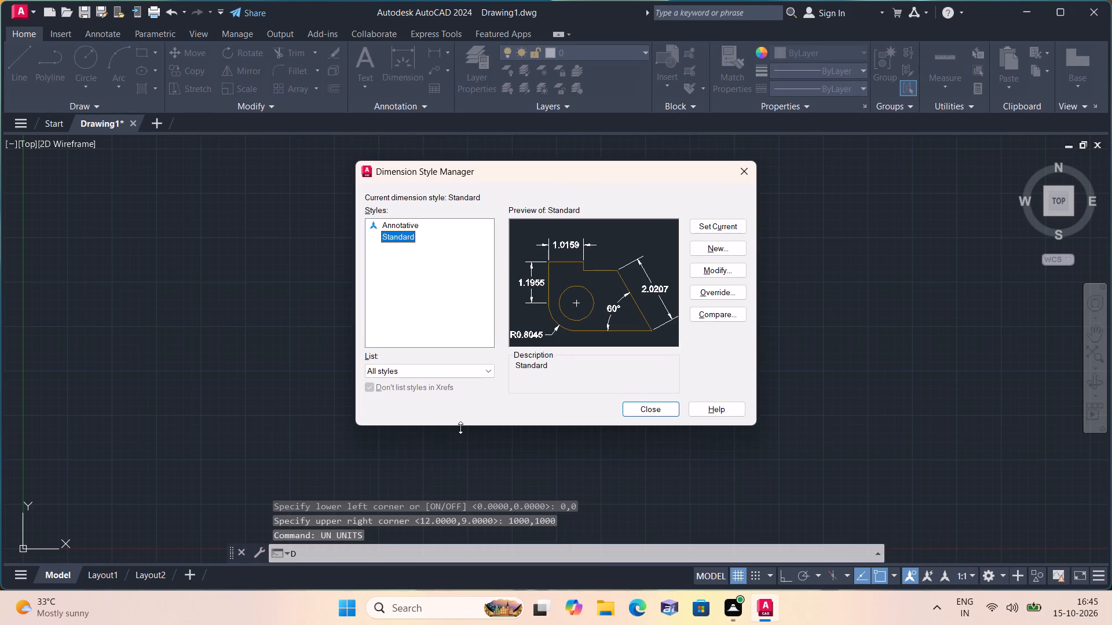
pyautogui.click(713, 274)
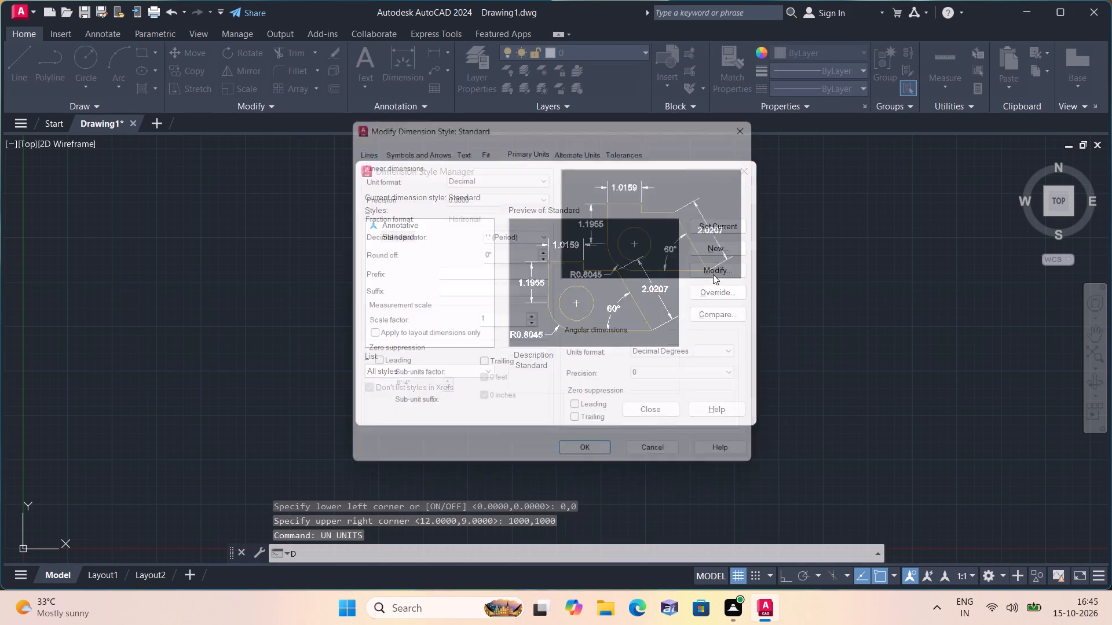
pyautogui.click(507, 174)
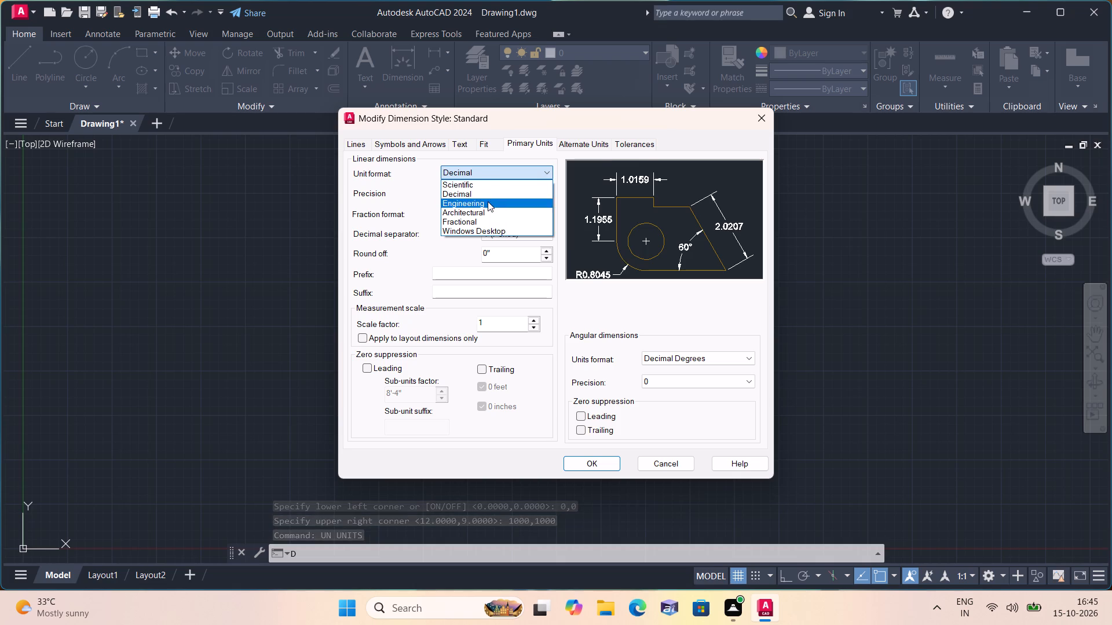
pyautogui.click(488, 201)
pyautogui.click(488, 197)
pyautogui.click(483, 204)
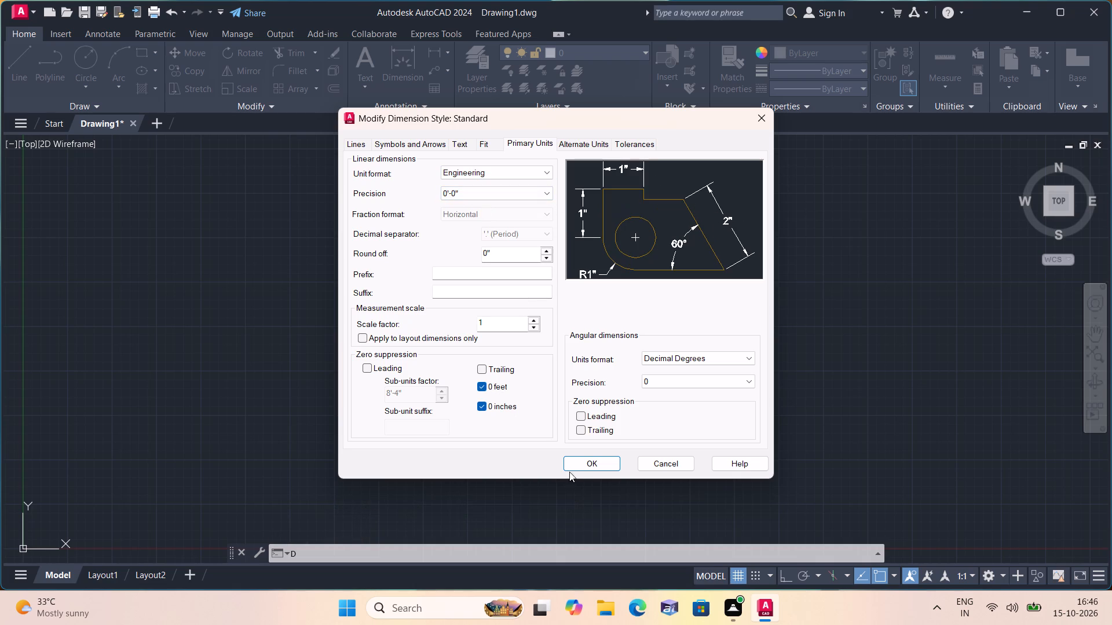
pyautogui.click(578, 468)
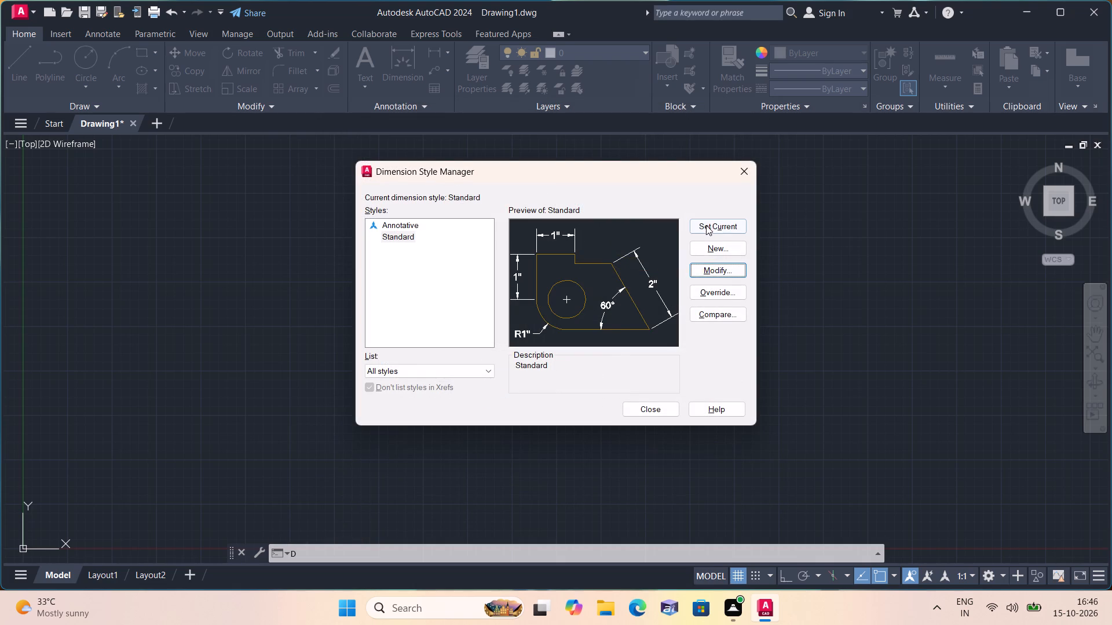
pyautogui.click(706, 225)
pyautogui.click(739, 175)
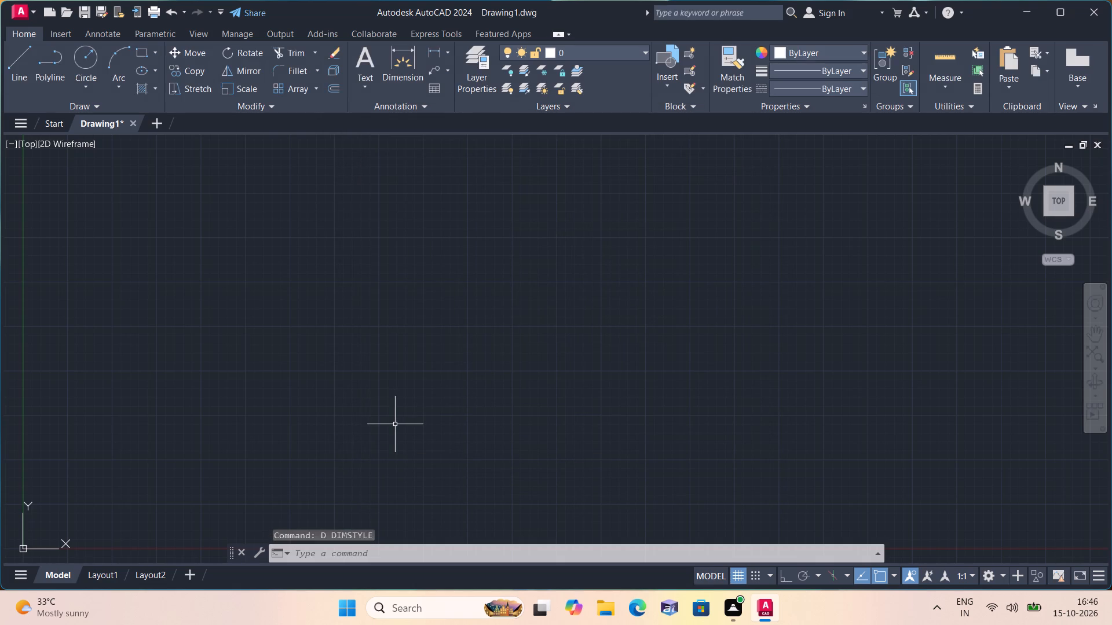
# Draw one vertical and one horizontal construction line crossing each other near the origin.
pyautogui.write('xl')
pyautogui.press('space')
pyautogui.write('v')
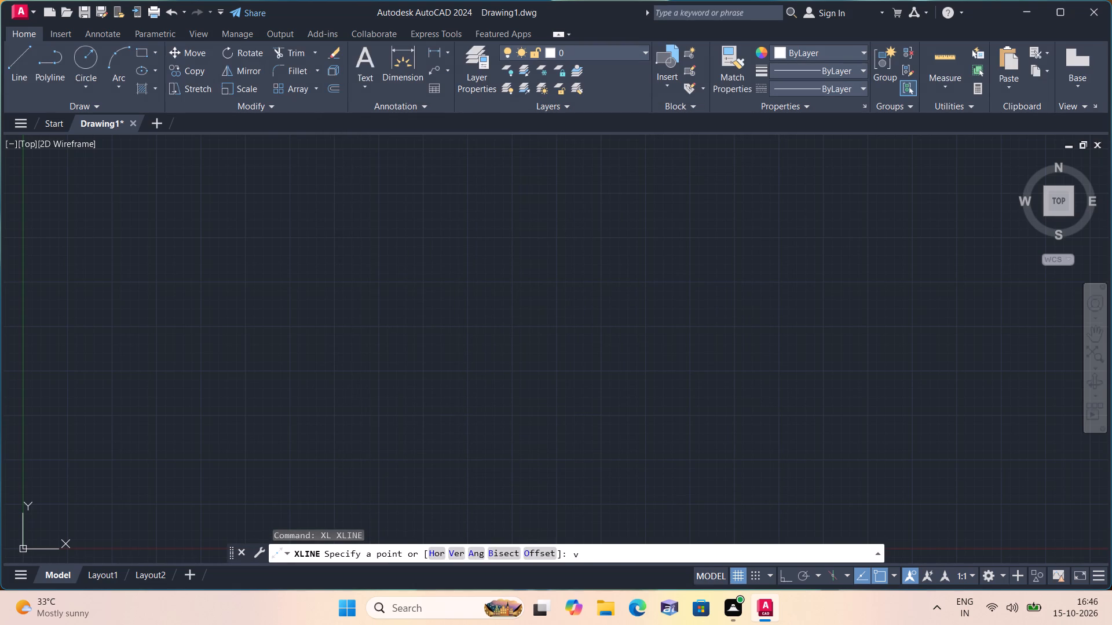
pyautogui.press('space')
pyautogui.click(427, 434)
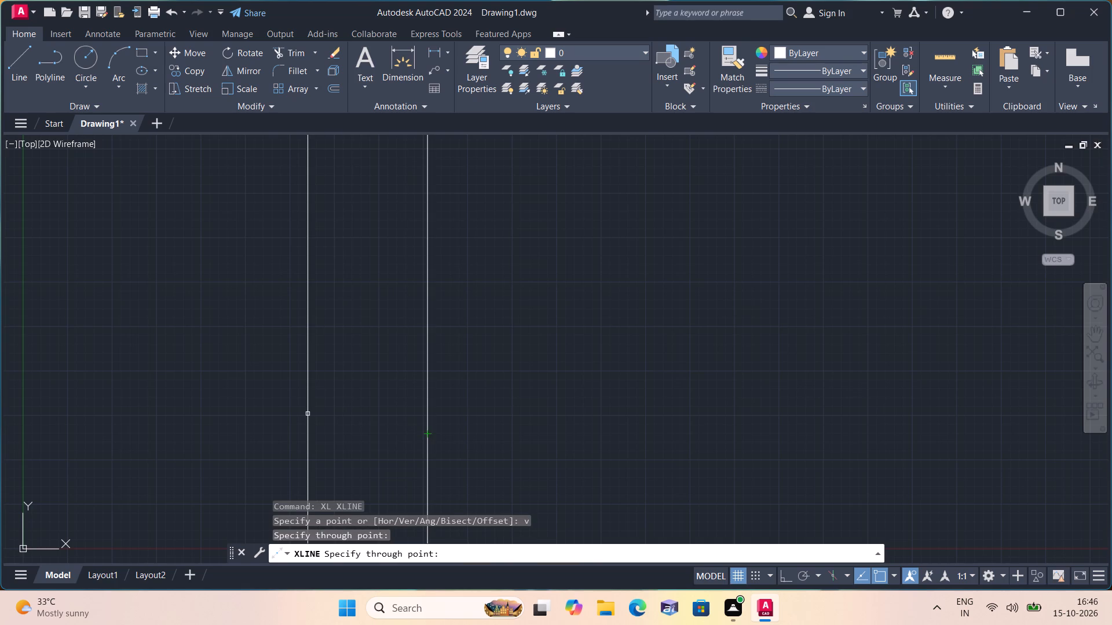
pyautogui.press('space')
pyautogui.press('space')
pyautogui.write('h')
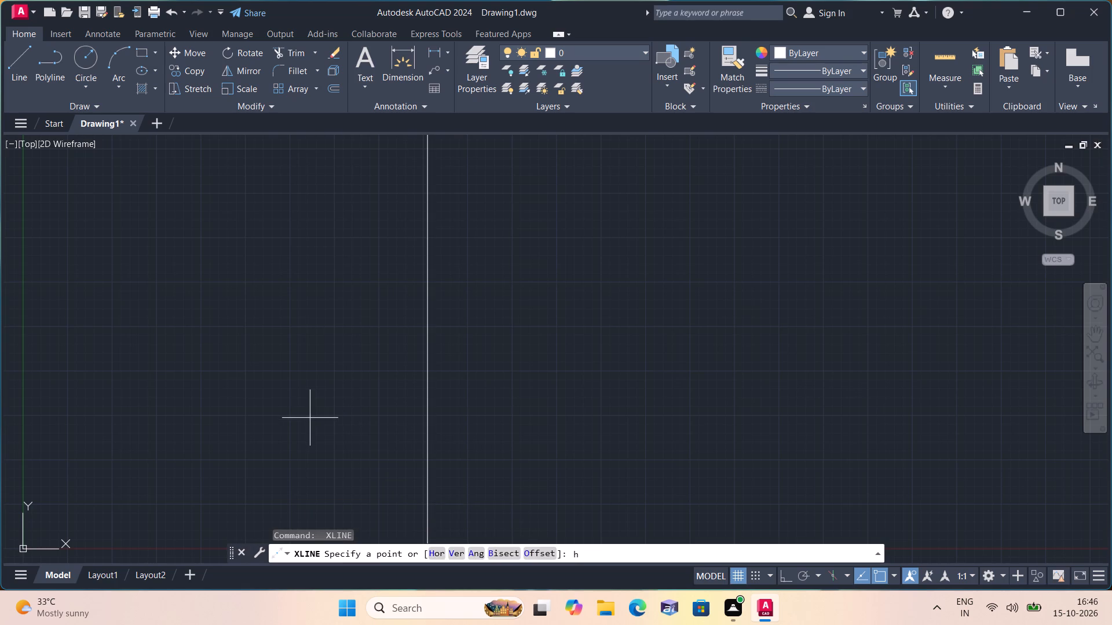
pyautogui.press('space')
pyautogui.click(334, 464)
pyautogui.press('space')
# Trim the two construction lines into an upper-left corner, removing the parts above and to the left of their intersection.
pyautogui.scroll(-3, 294, 285)
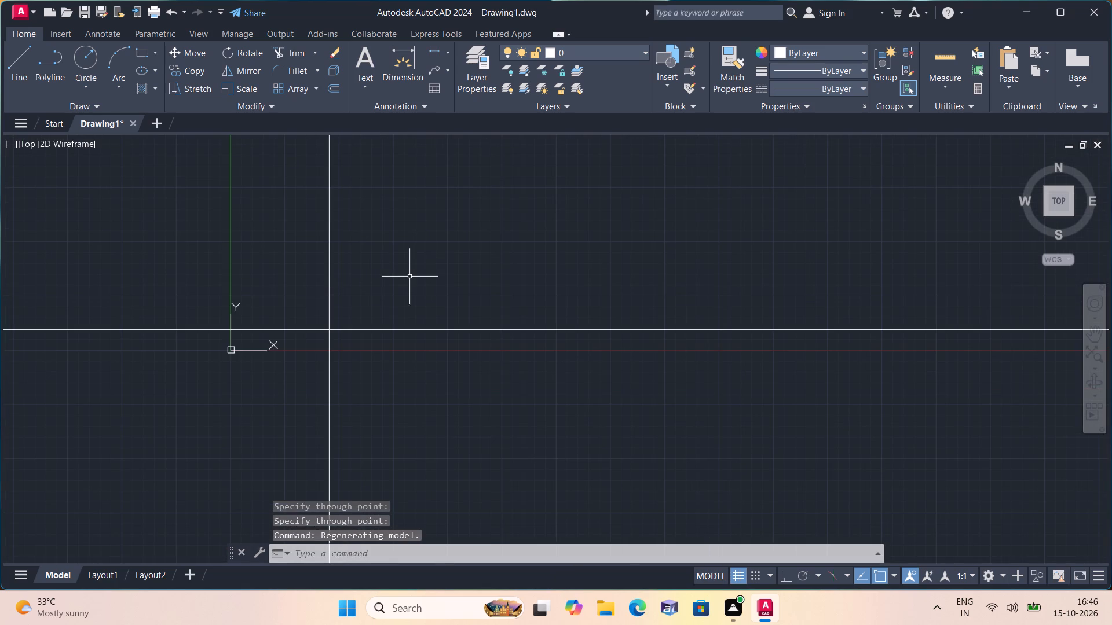
pyautogui.write('trim')
pyautogui.press('space')
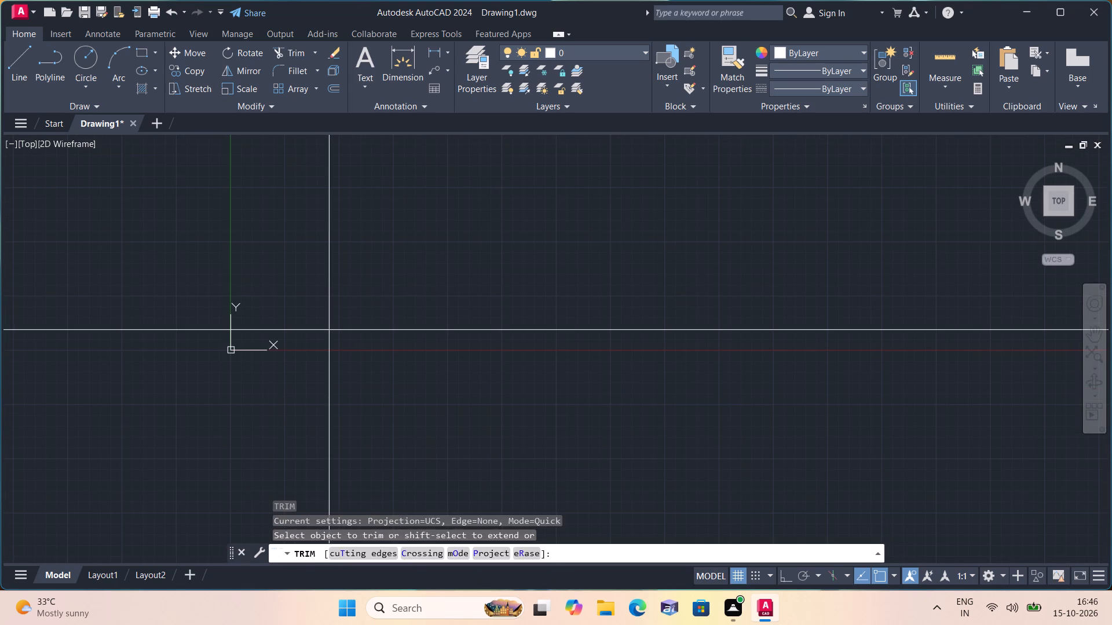
pyautogui.click(414, 245)
pyautogui.click(79, 411)
pyautogui.press('Escape')
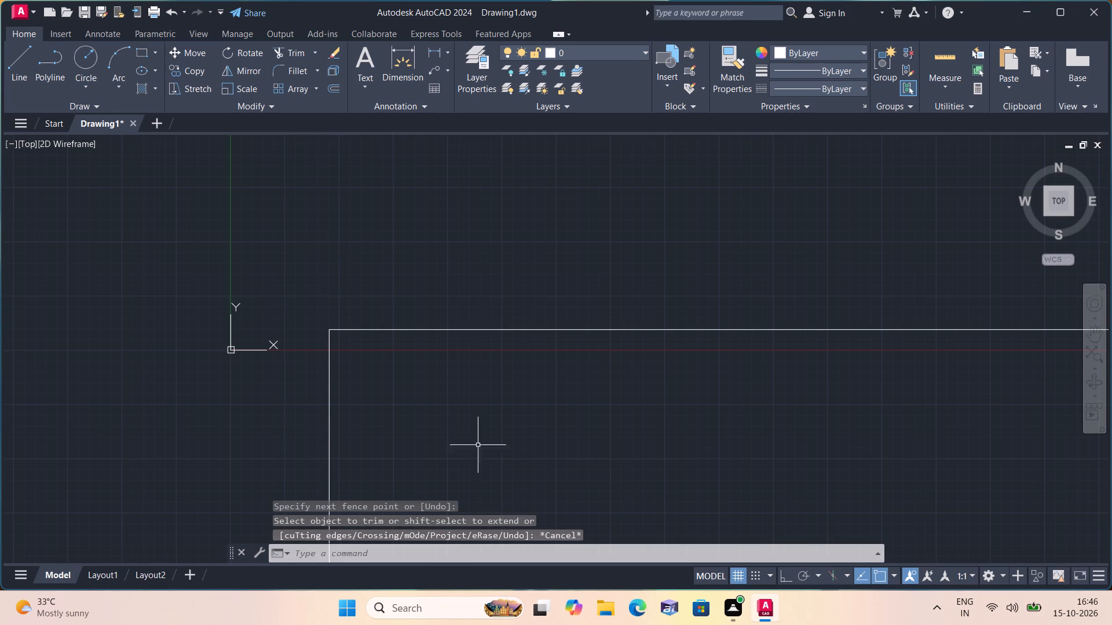
# Offset the top horizontal line and the left vertical line 9" inward to form the outer walls.
pyautogui.moveTo(444, 462); pyautogui.dragTo(310, 367, button='middle')
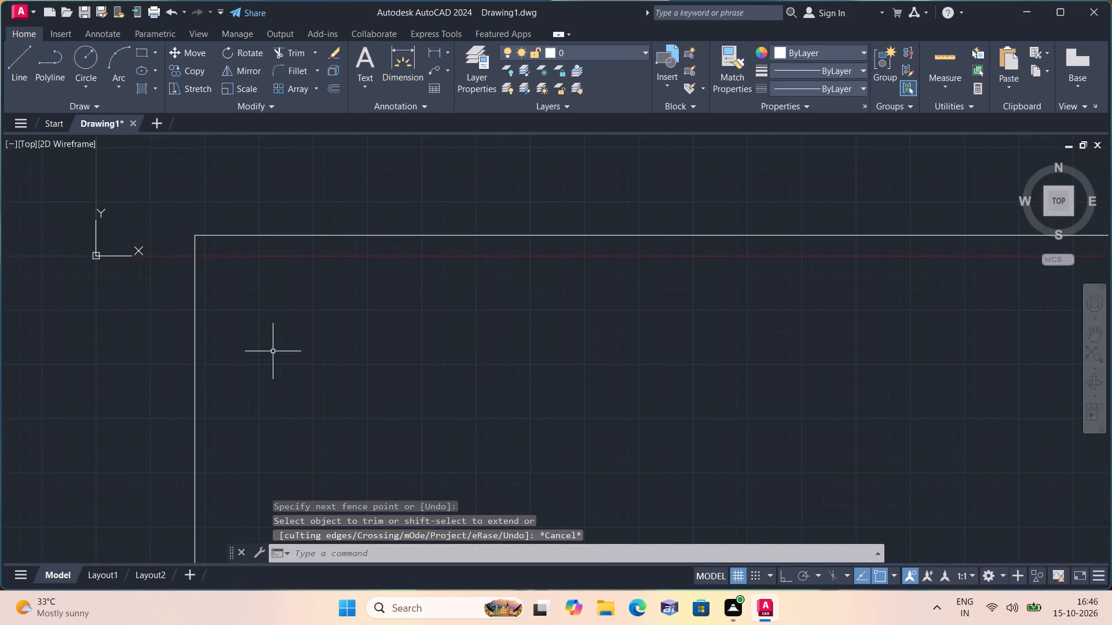
pyautogui.scroll(-1, 273, 351)
pyautogui.scroll(1, 273, 351)
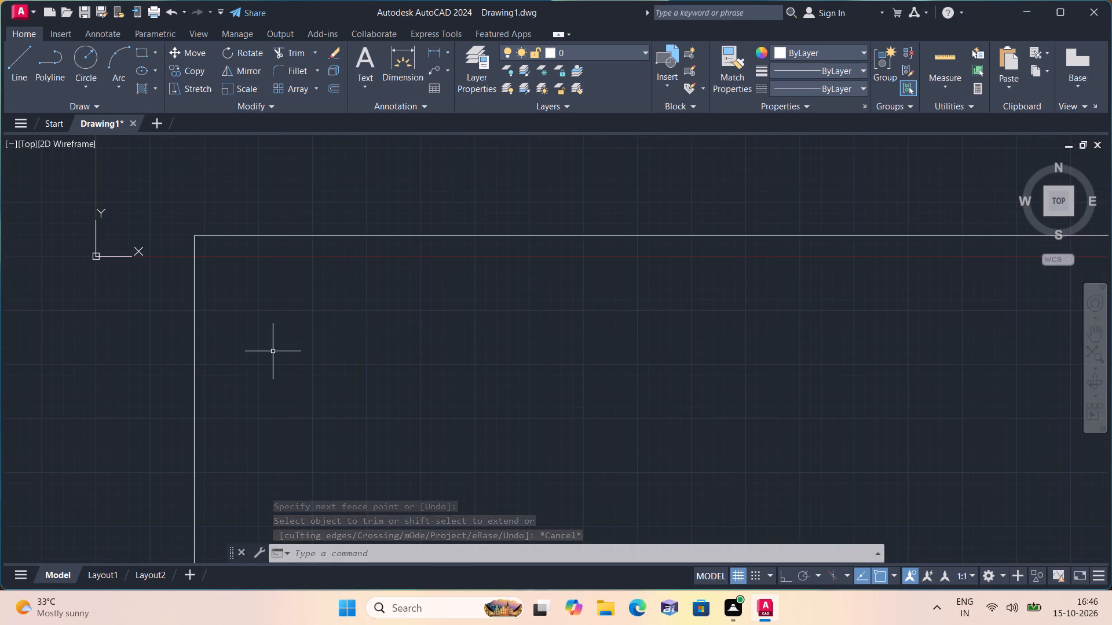
pyautogui.scroll(-1, 273, 351)
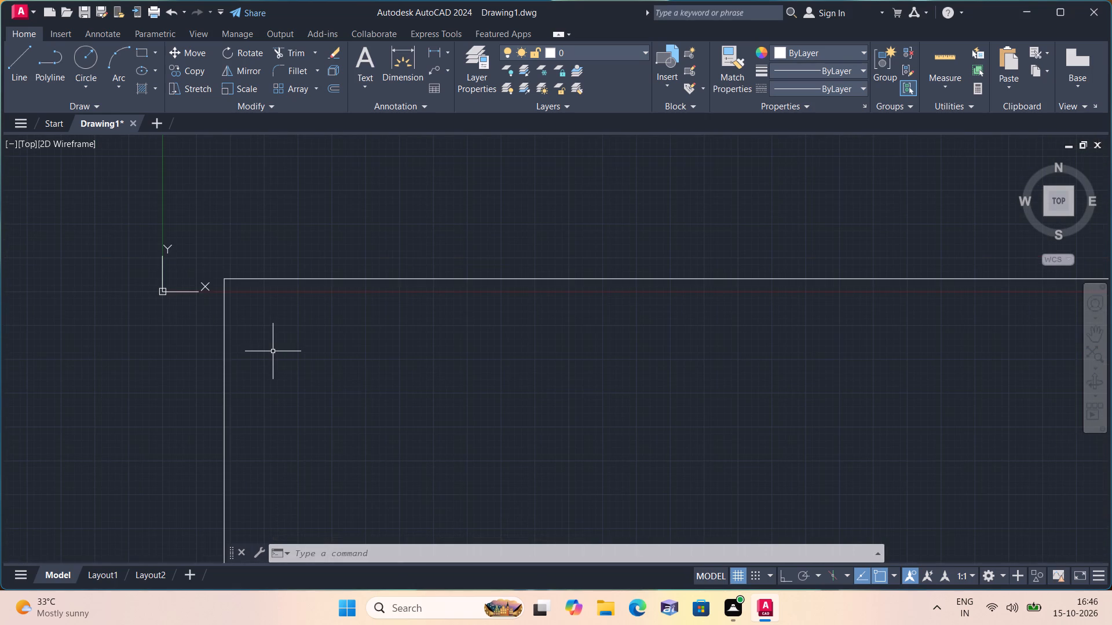
pyautogui.scroll(1, 273, 351)
pyautogui.moveTo(264, 346); pyautogui.dragTo(258, 286, button='middle')
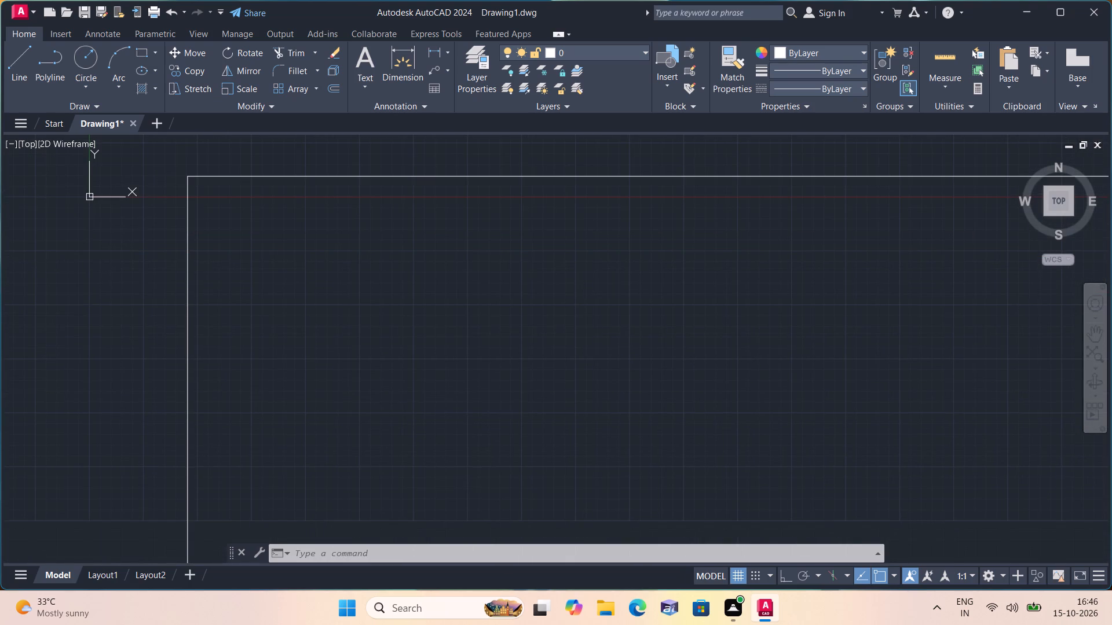
pyautogui.write('offset')
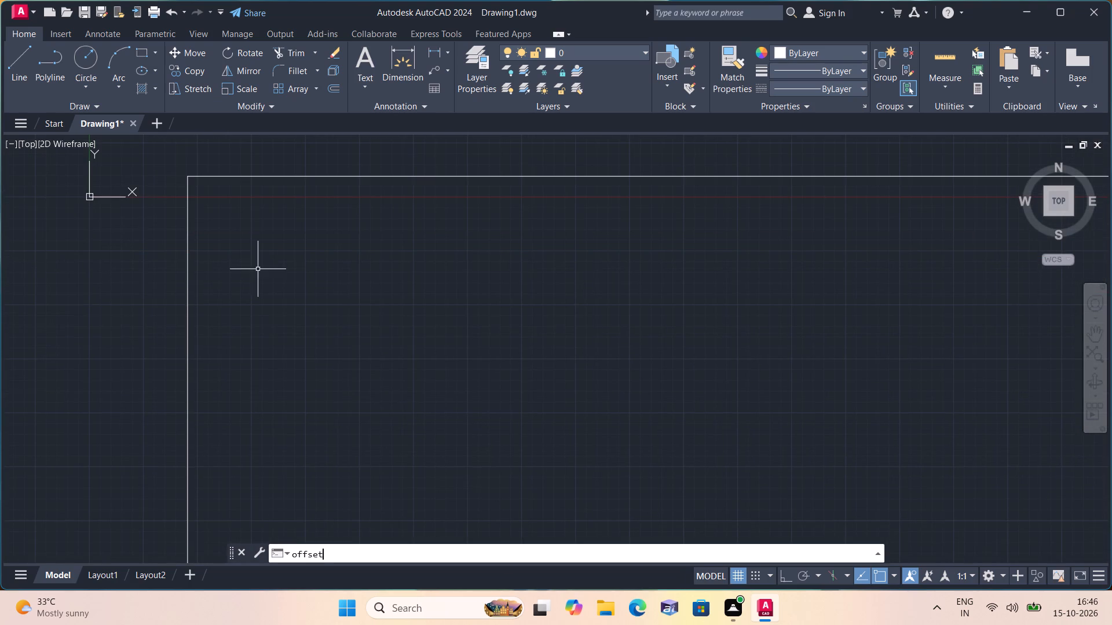
pyautogui.press('space')
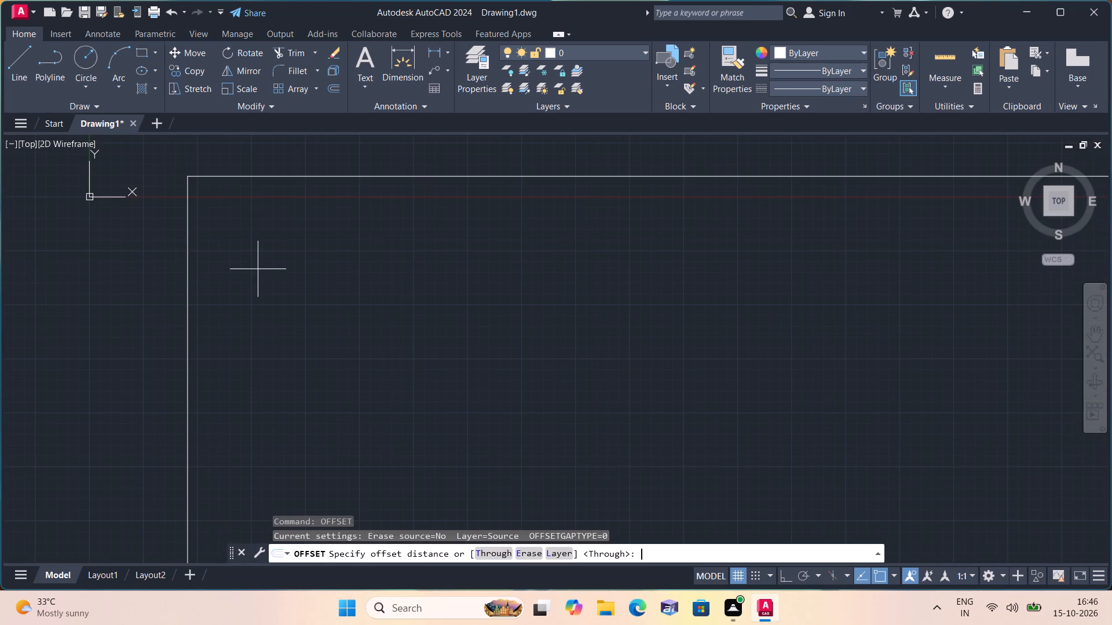
pyautogui.write('9"')
pyautogui.press('space')
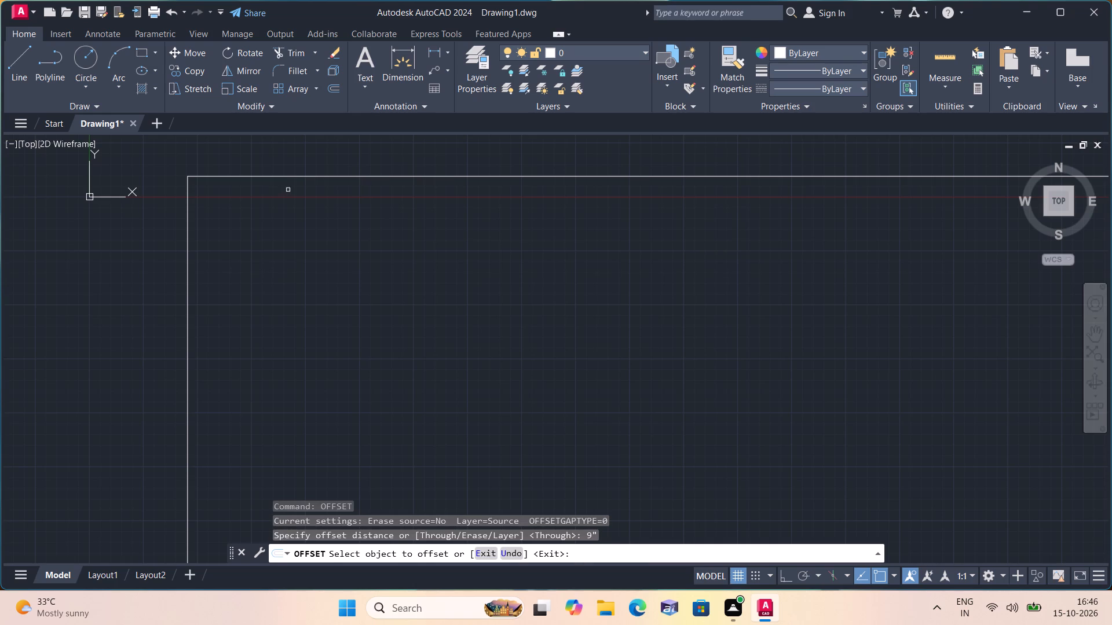
pyautogui.click(280, 178)
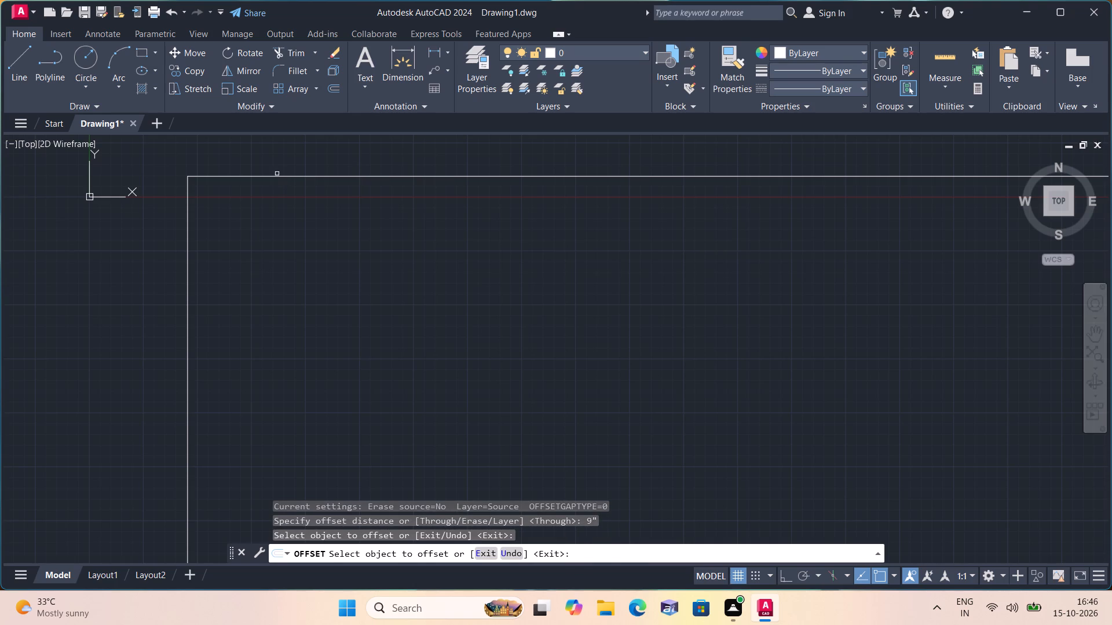
pyautogui.click(279, 178)
pyautogui.click(289, 347)
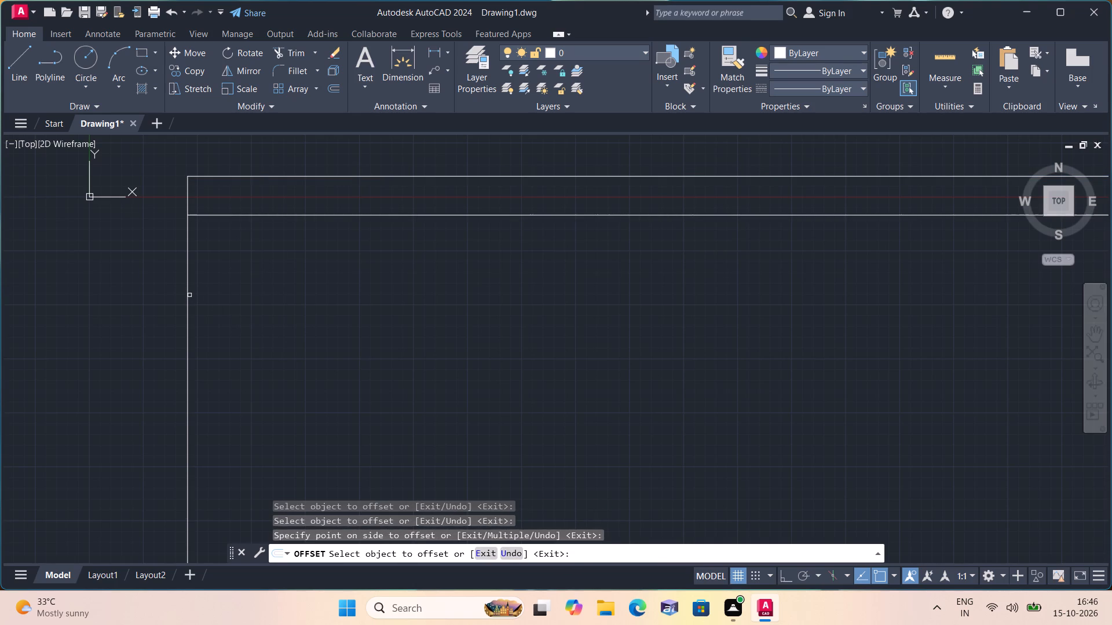
pyautogui.click(189, 295)
pyautogui.click(316, 312)
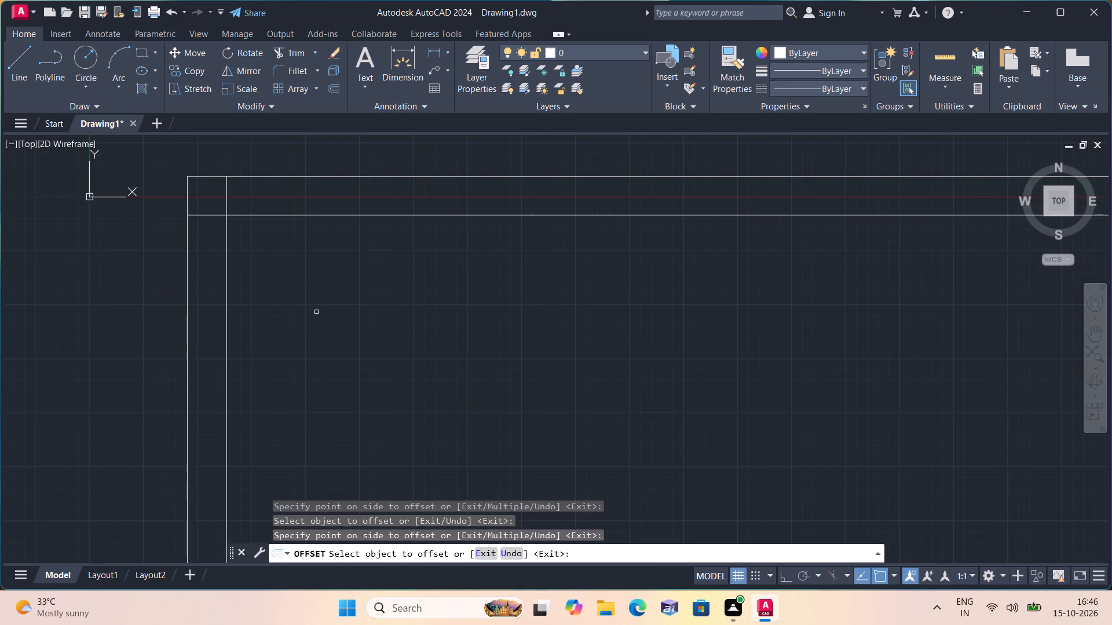
pyautogui.press('space')
# Offset the inner line of the left wall 14' to the right to set the room width.
pyautogui.press('space')
pyautogui.write("14'")
pyautogui.press('space')
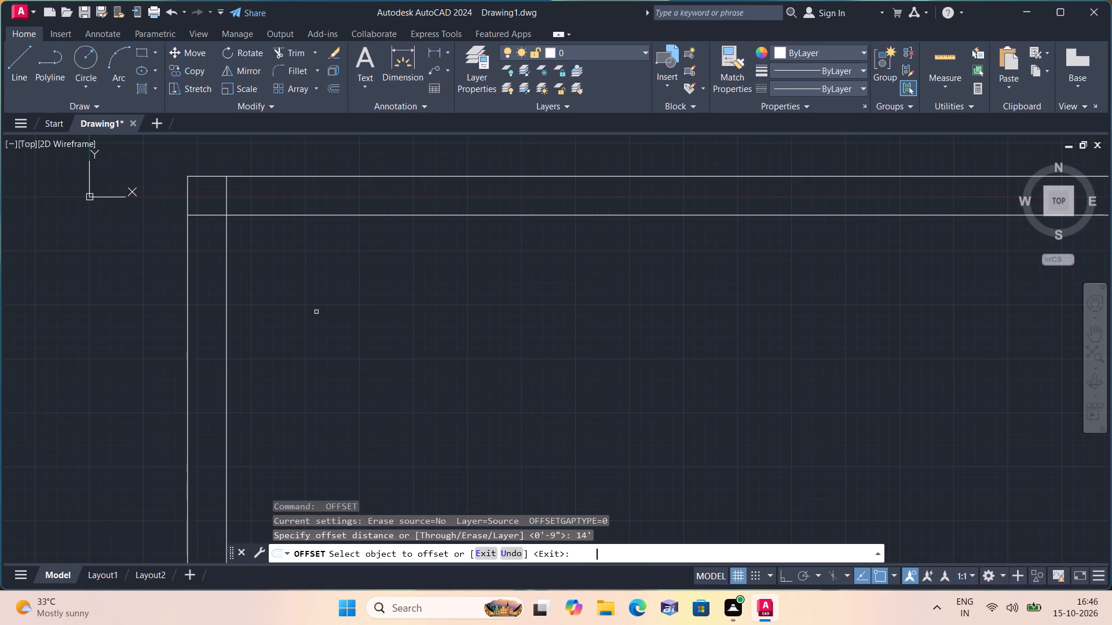
pyautogui.click(225, 284)
pyautogui.click(473, 304)
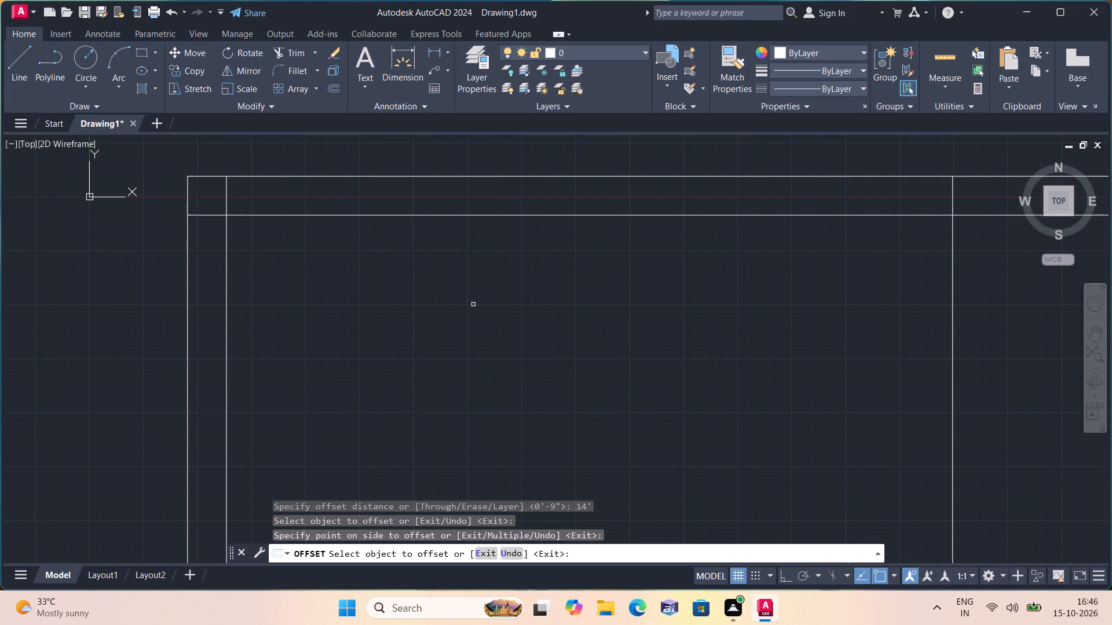
pyautogui.scroll(-2, 487, 307)
pyautogui.moveTo(647, 367); pyautogui.dragTo(331, 339, button='middle')
pyautogui.scroll(-1, 628, 358)
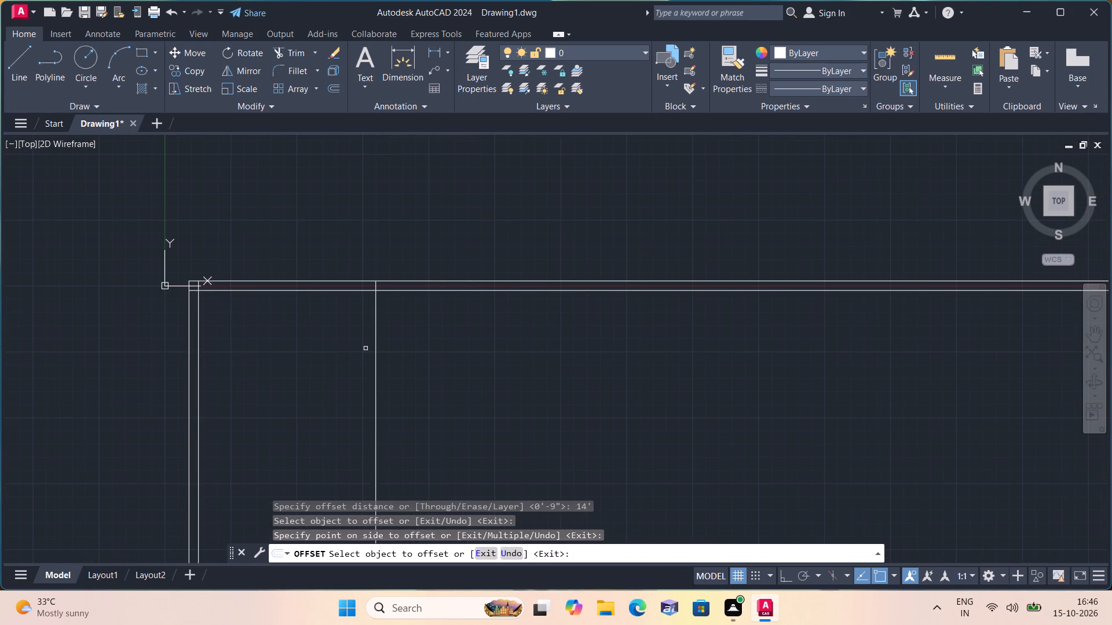
pyautogui.press('space')
# Offset the vertical line at the room's right side 4.5" outward to form the partition wall.
pyautogui.press('space')
pyautogui.write('4.5"')
pyautogui.press('space')
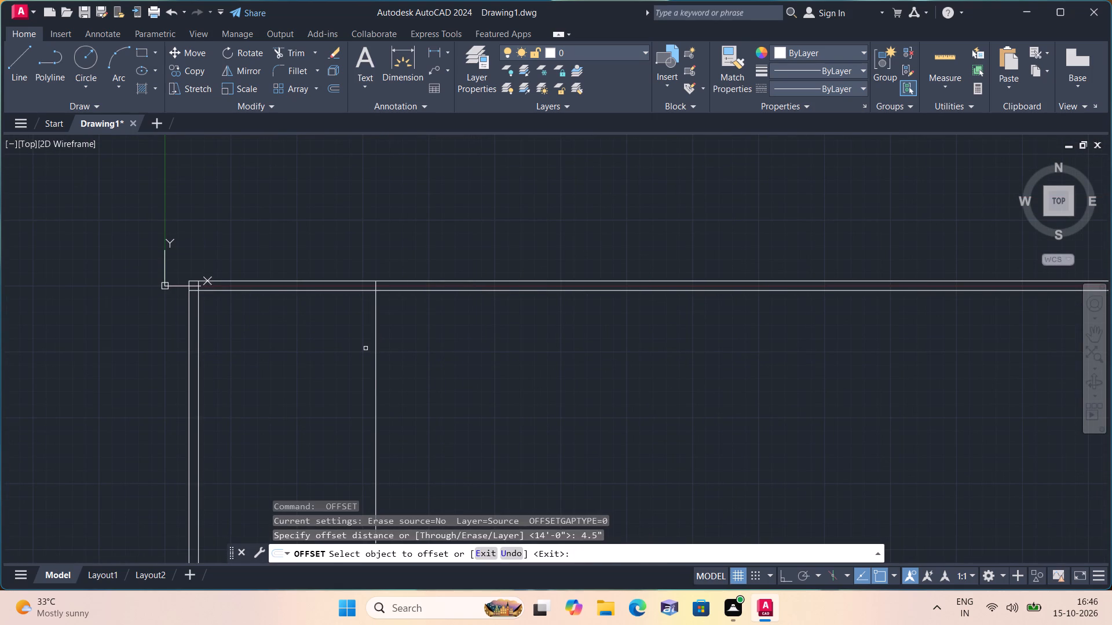
pyautogui.click(378, 381)
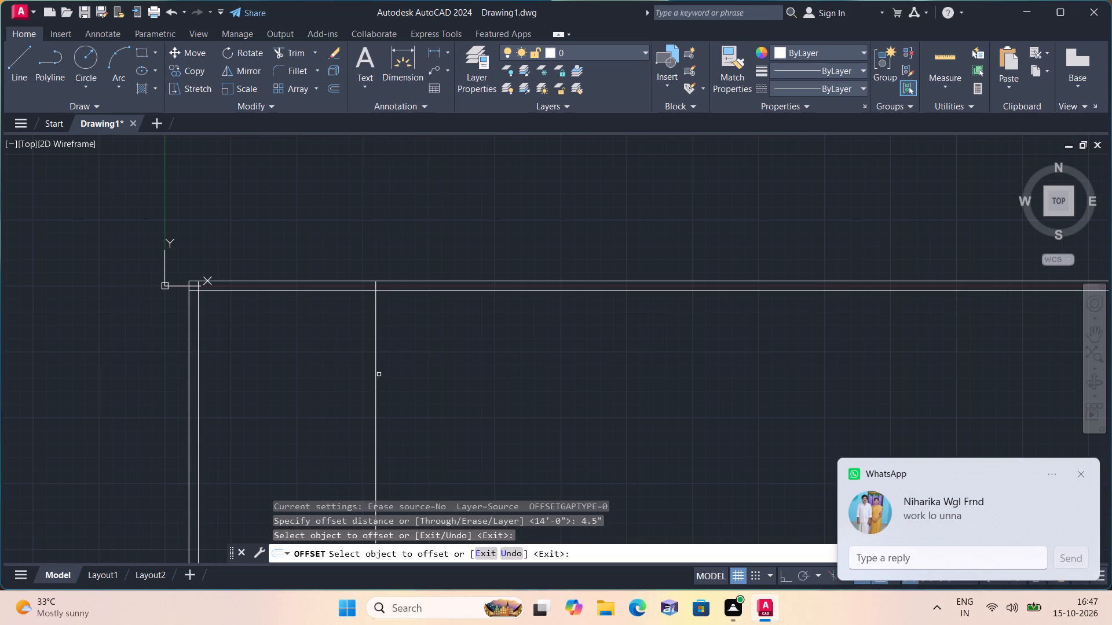
pyautogui.click(376, 374)
pyautogui.click(440, 384)
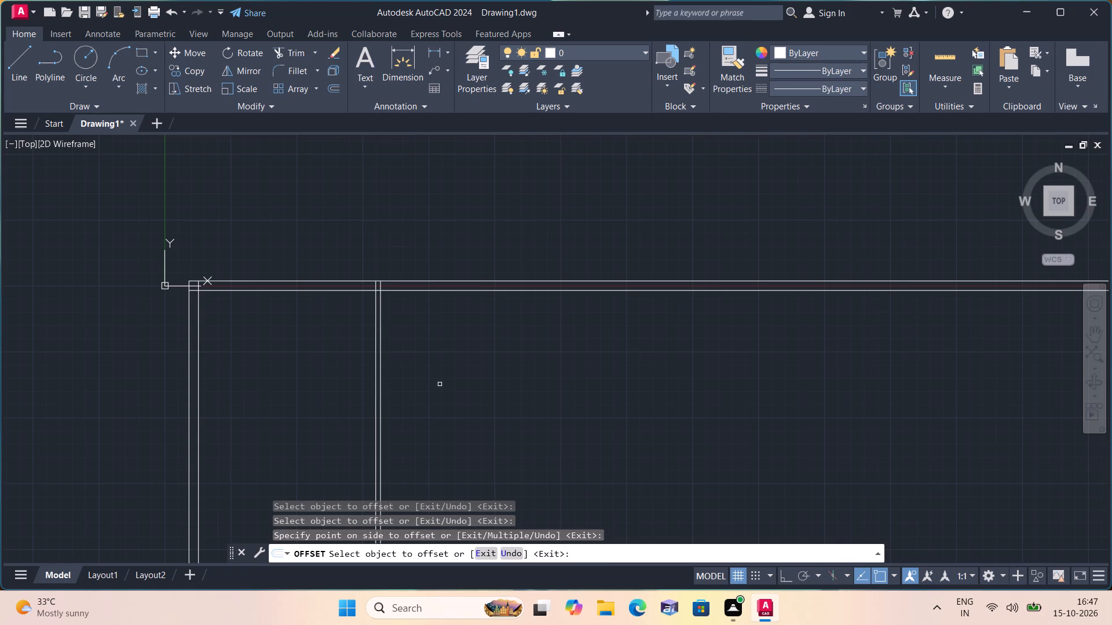
pyautogui.press('space')
# Offset the outer line of the 4.5" vertical partition wall 6' to the right.
pyautogui.press('space')
pyautogui.write("6'")
pyautogui.press('space')
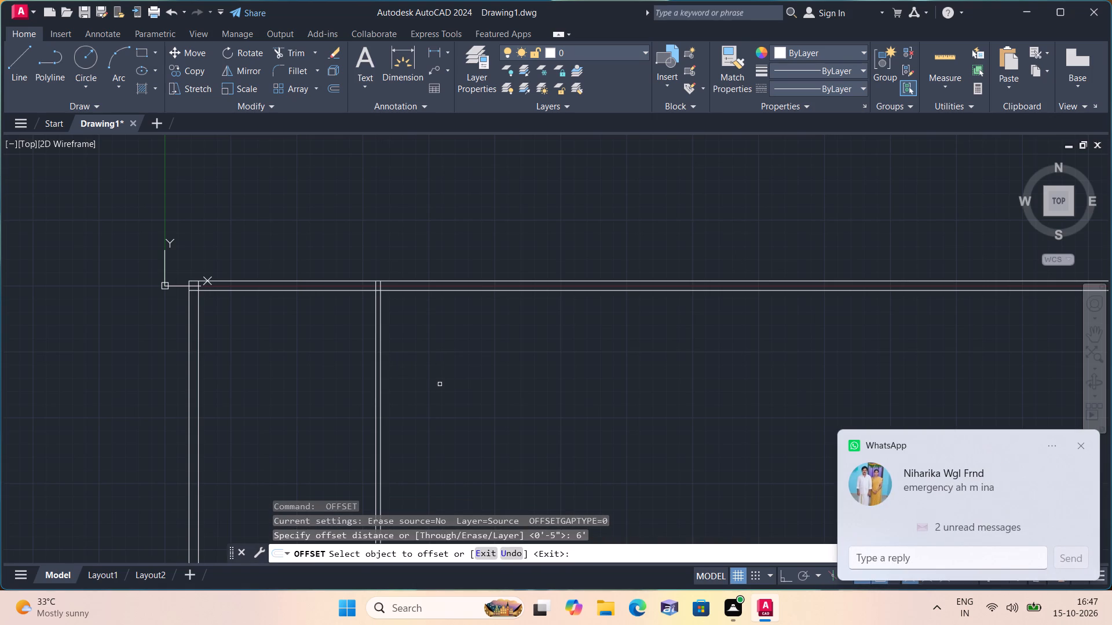
pyautogui.scroll(1, 332, 382)
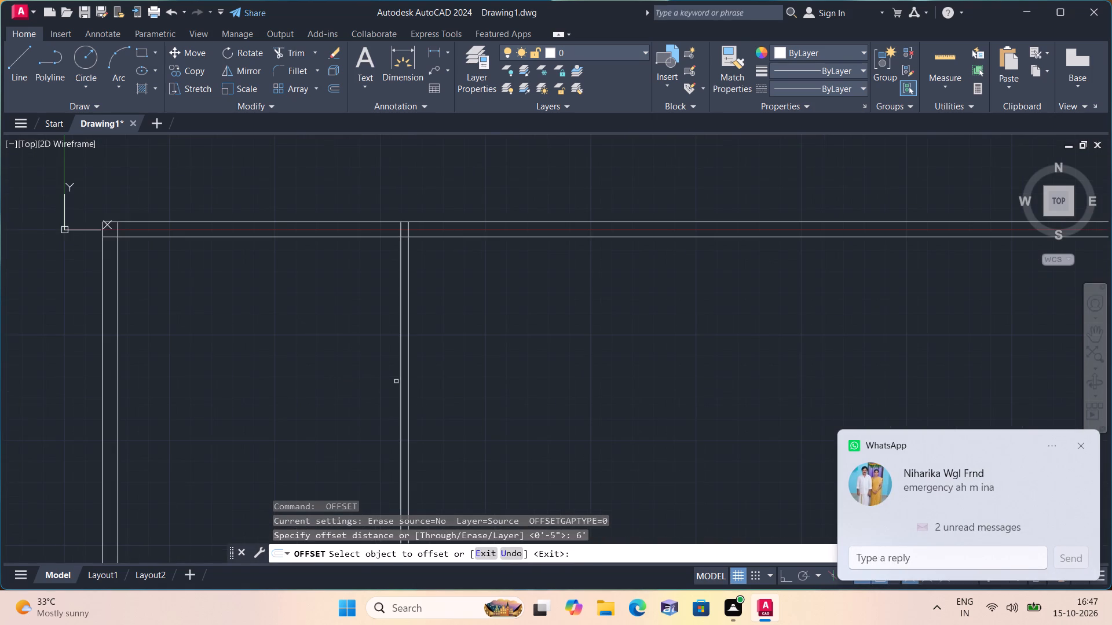
pyautogui.click(408, 380)
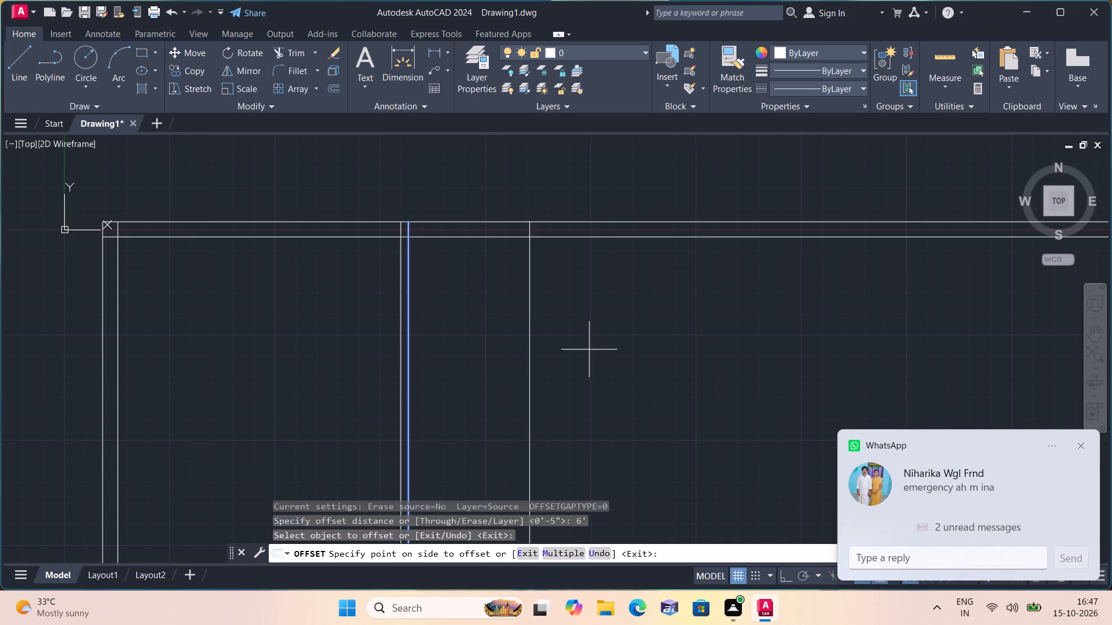
pyautogui.click(590, 348)
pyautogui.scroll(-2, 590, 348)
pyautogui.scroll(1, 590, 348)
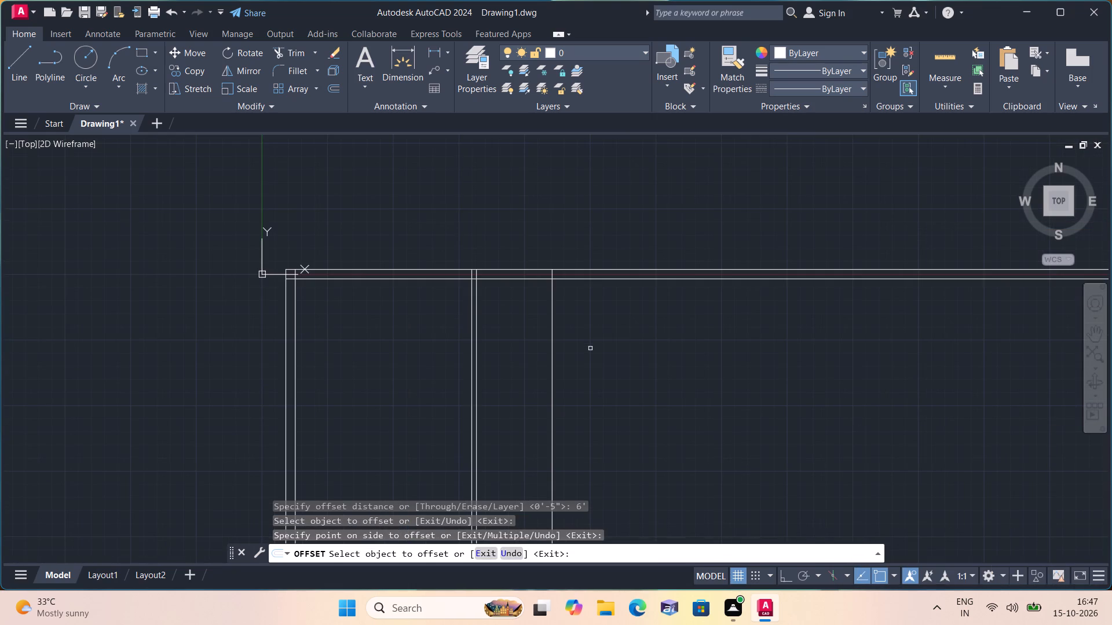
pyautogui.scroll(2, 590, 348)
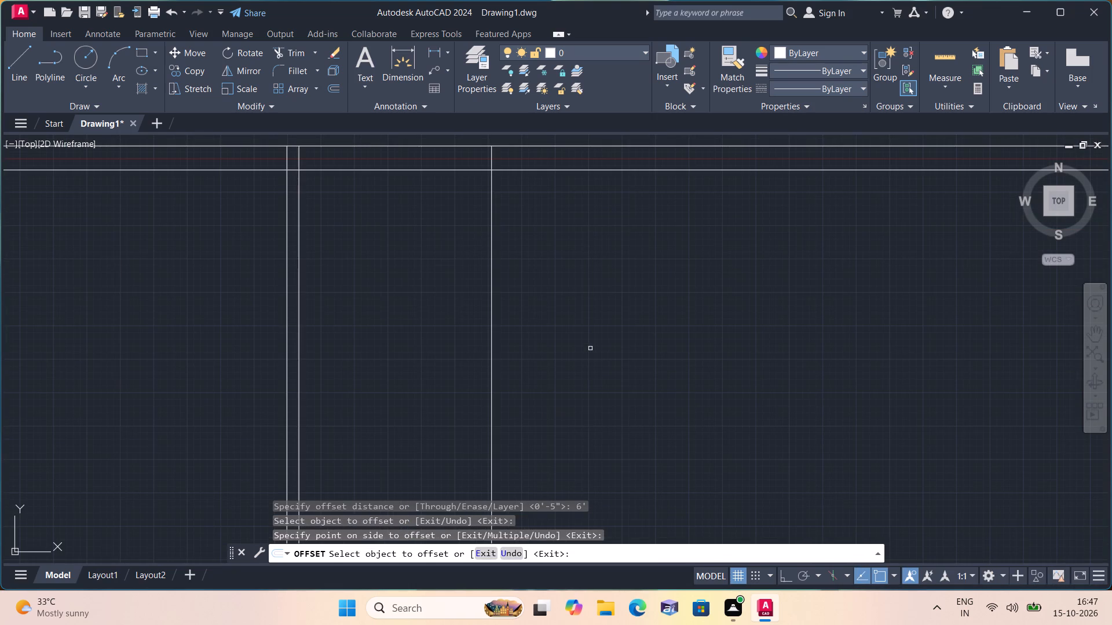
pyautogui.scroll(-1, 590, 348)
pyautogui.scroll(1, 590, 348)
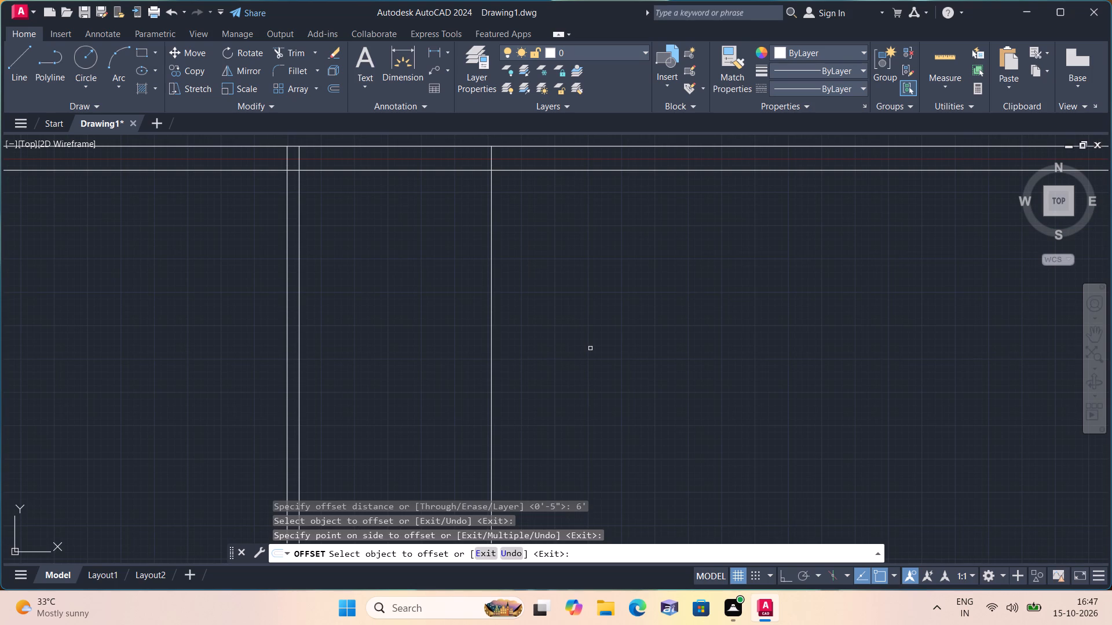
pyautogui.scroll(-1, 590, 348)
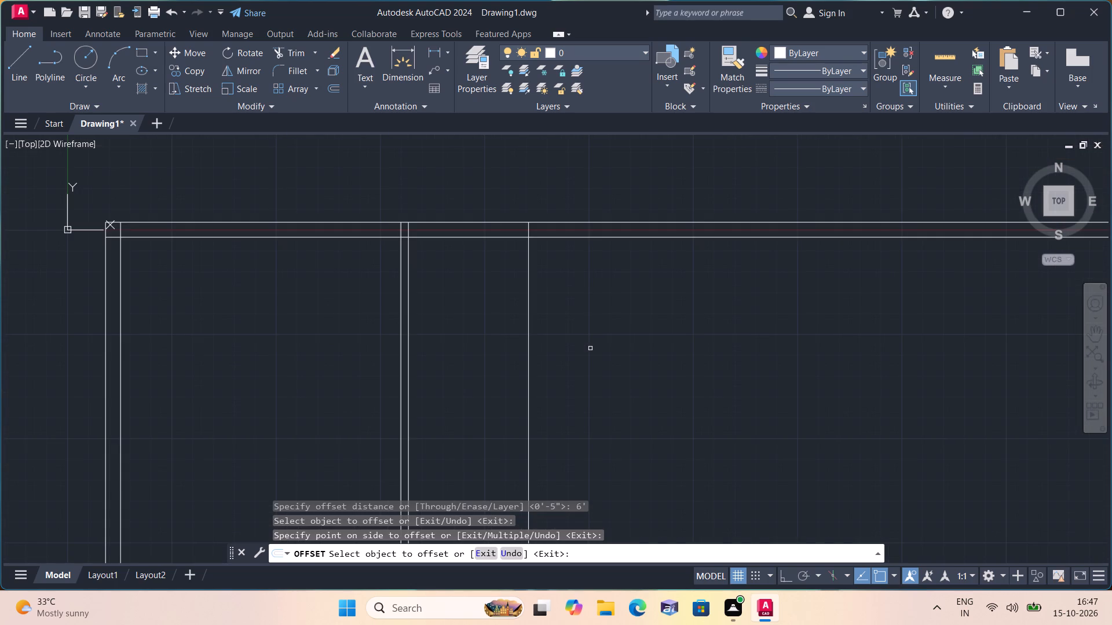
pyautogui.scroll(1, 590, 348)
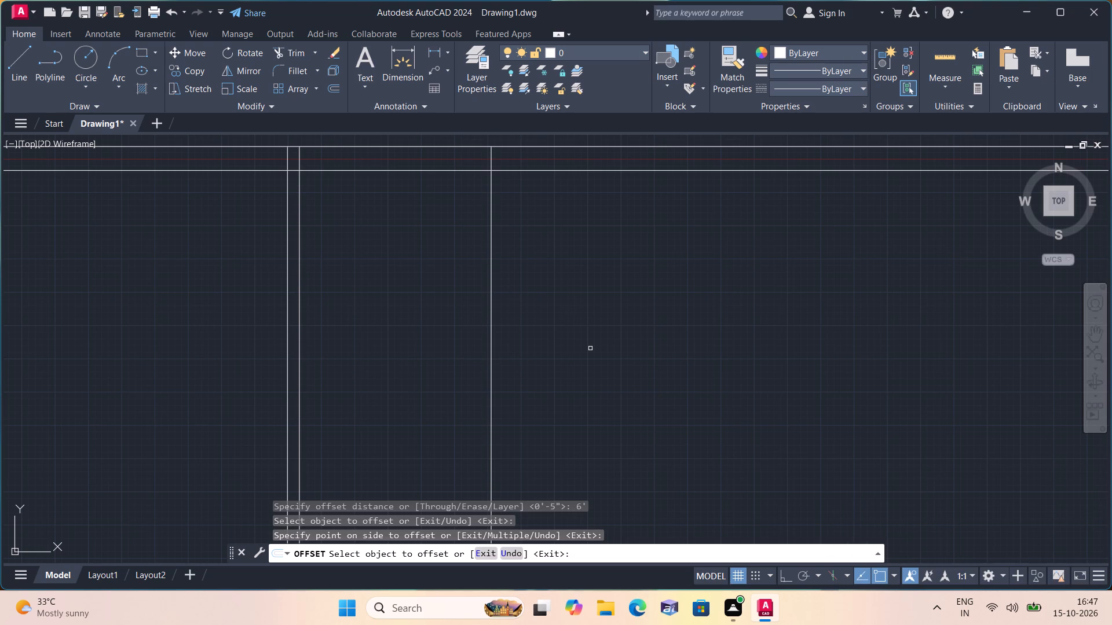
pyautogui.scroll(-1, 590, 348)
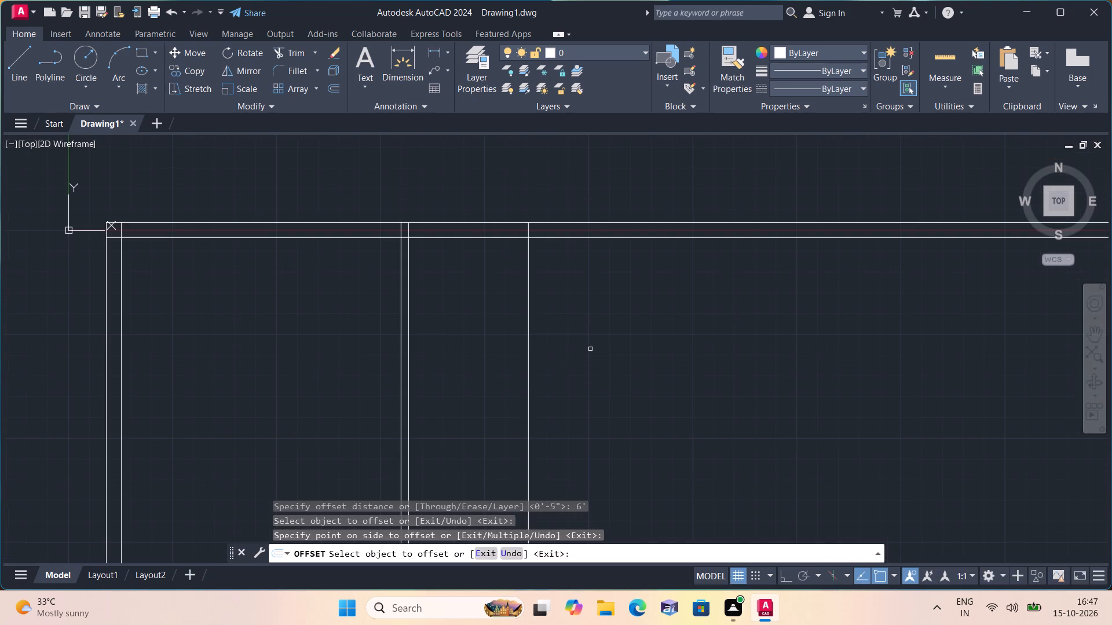
# Offset the rightmost vertical line 4.5" to the right to form the second partition wall.
pyautogui.press('space')
pyautogui.press('space')
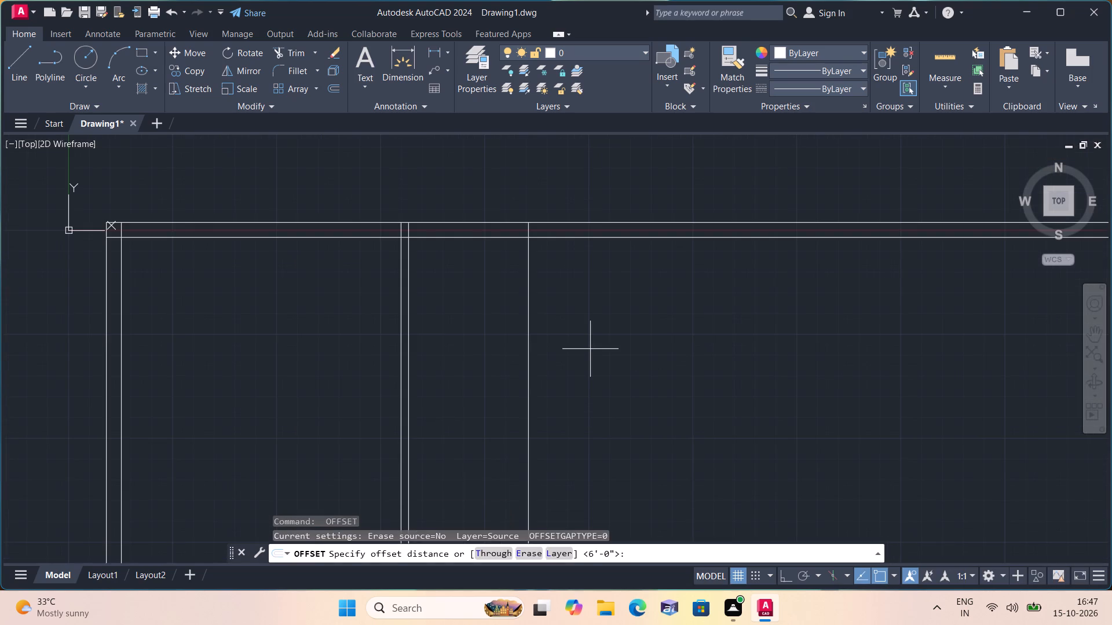
pyautogui.write('4.5"')
pyautogui.press('space')
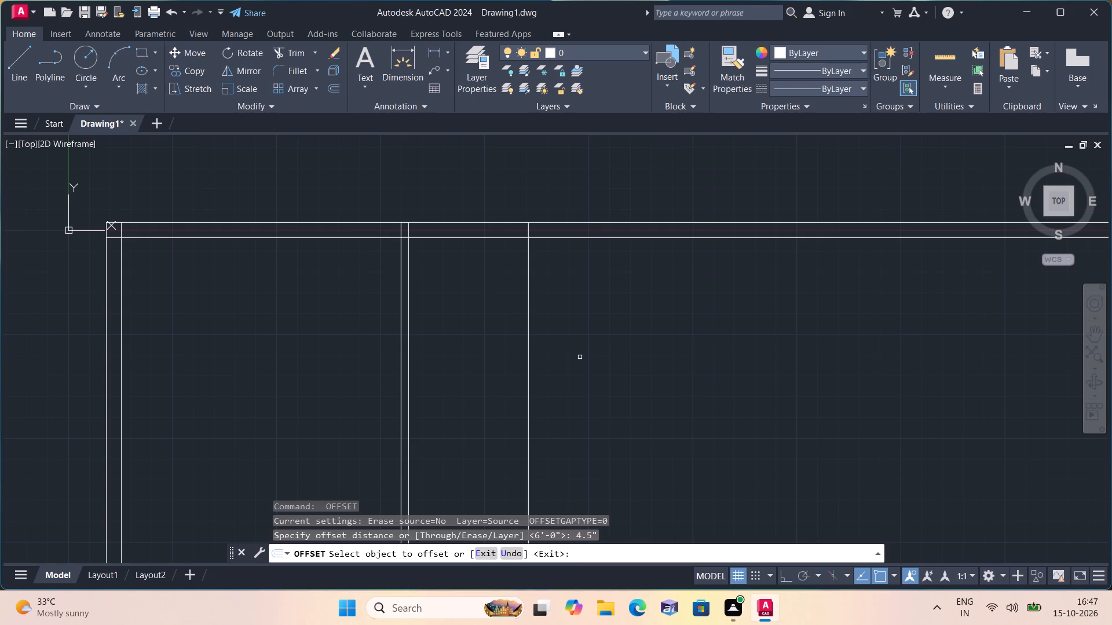
pyautogui.click(528, 336)
pyautogui.click(601, 329)
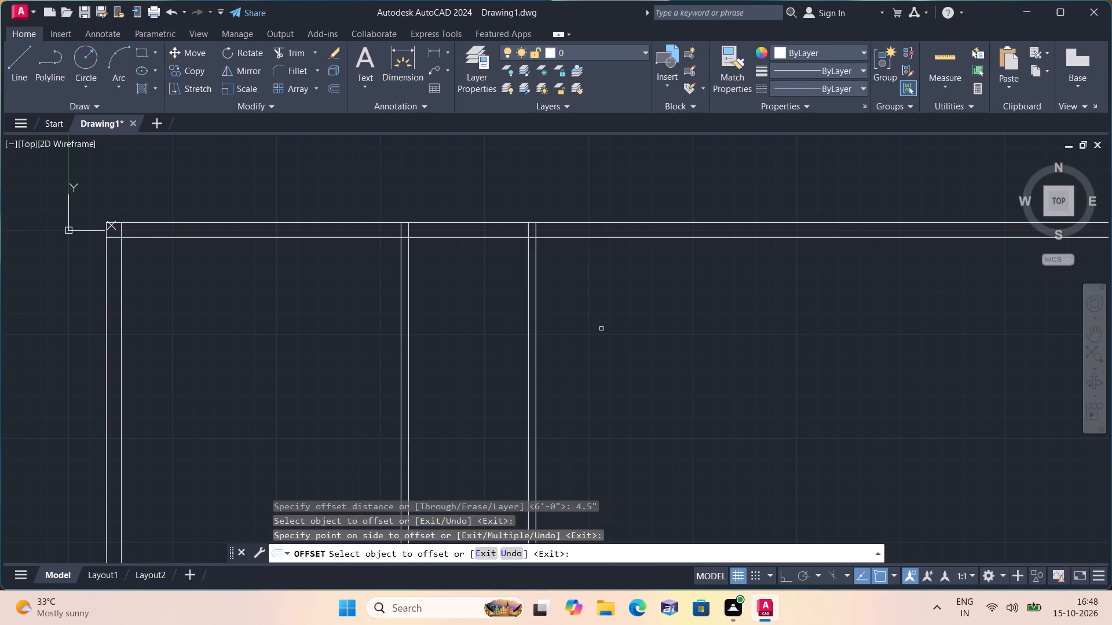
pyautogui.press('space')
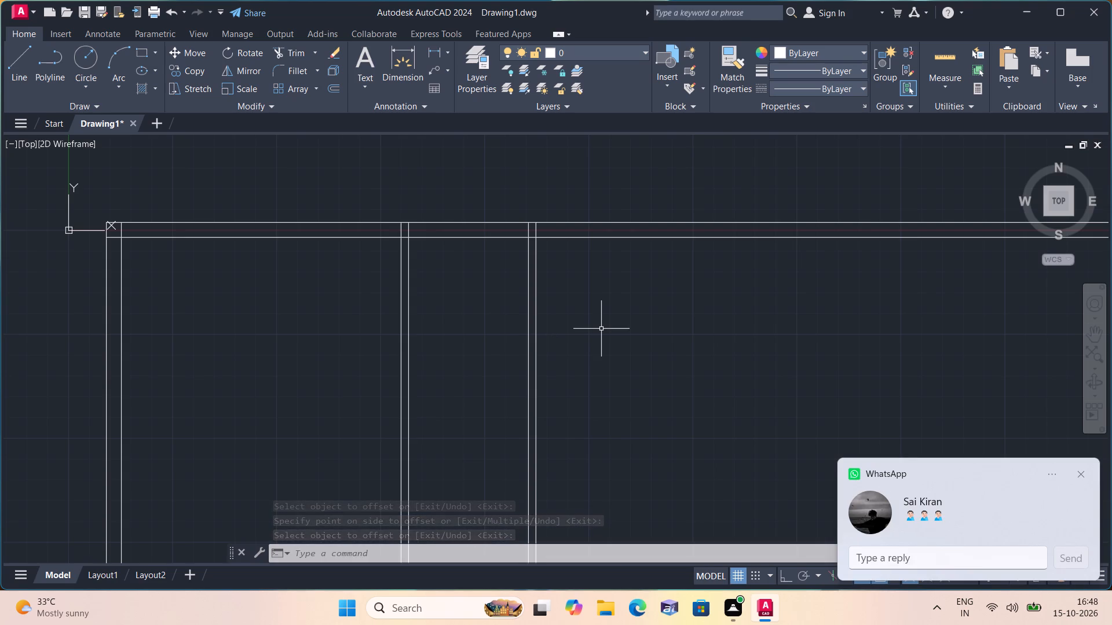
# Offset the right line of the second partition wall 10' to the right to set the next room's width.
pyautogui.press('space')
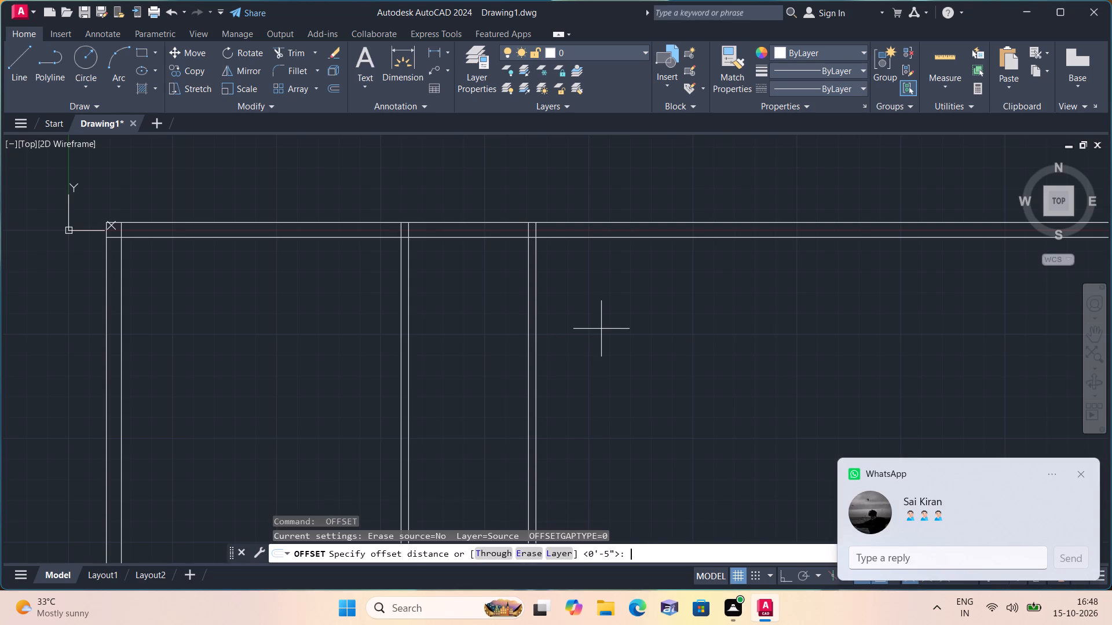
pyautogui.scroll(-1, 601, 329)
pyautogui.scroll(1, 601, 329)
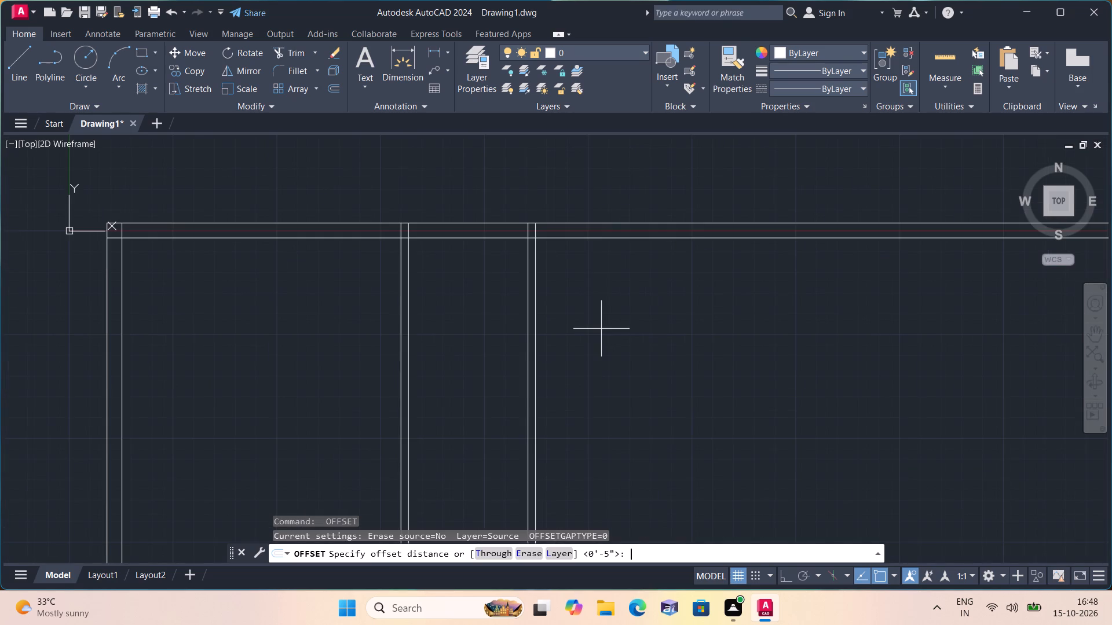
pyautogui.scroll(1, 601, 329)
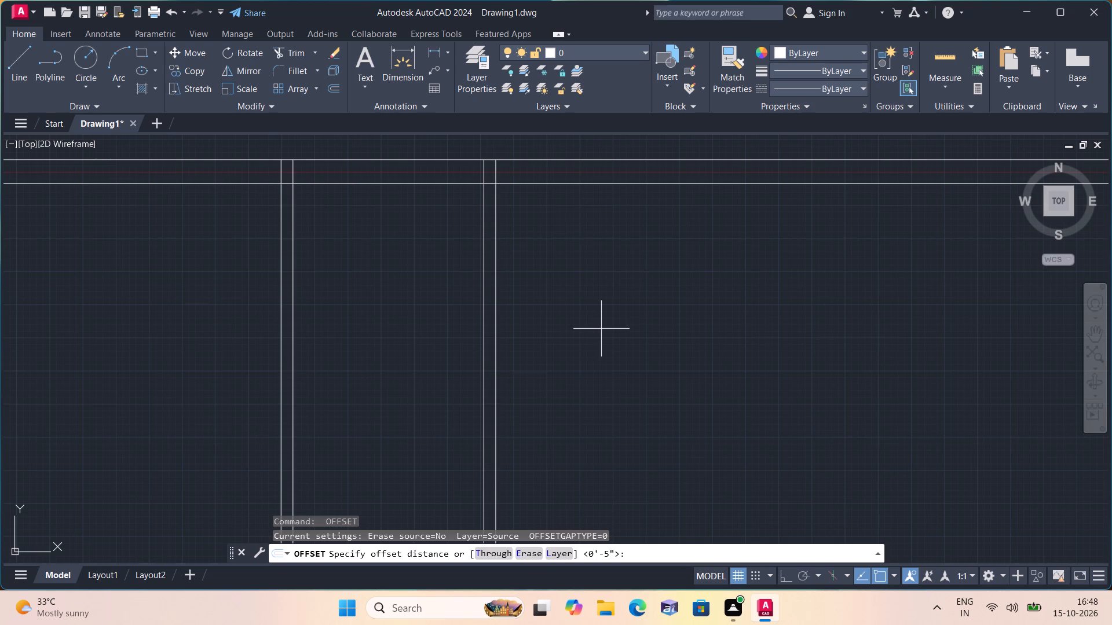
pyautogui.write("10'")
pyautogui.press('space')
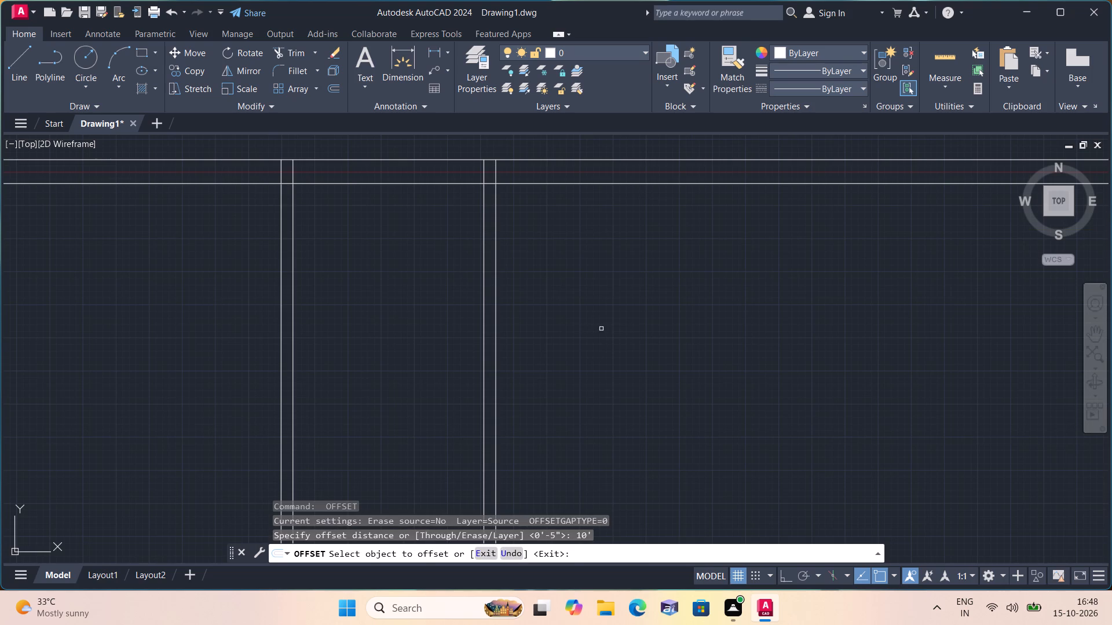
pyautogui.scroll(-2, 571, 348)
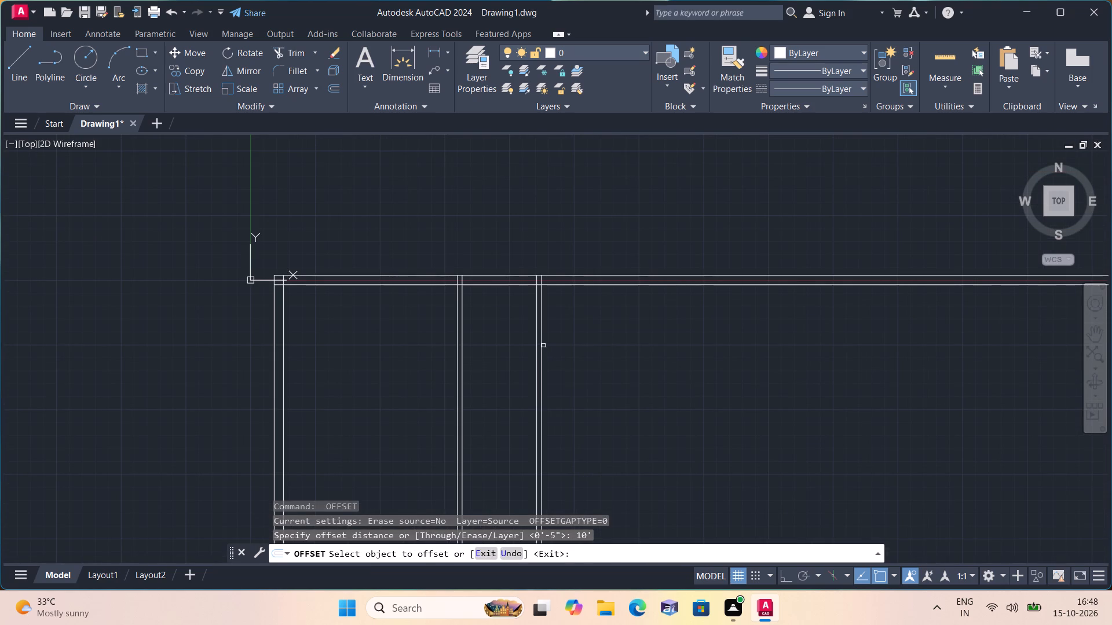
pyautogui.click(543, 345)
pyautogui.click(661, 341)
pyautogui.press('space')
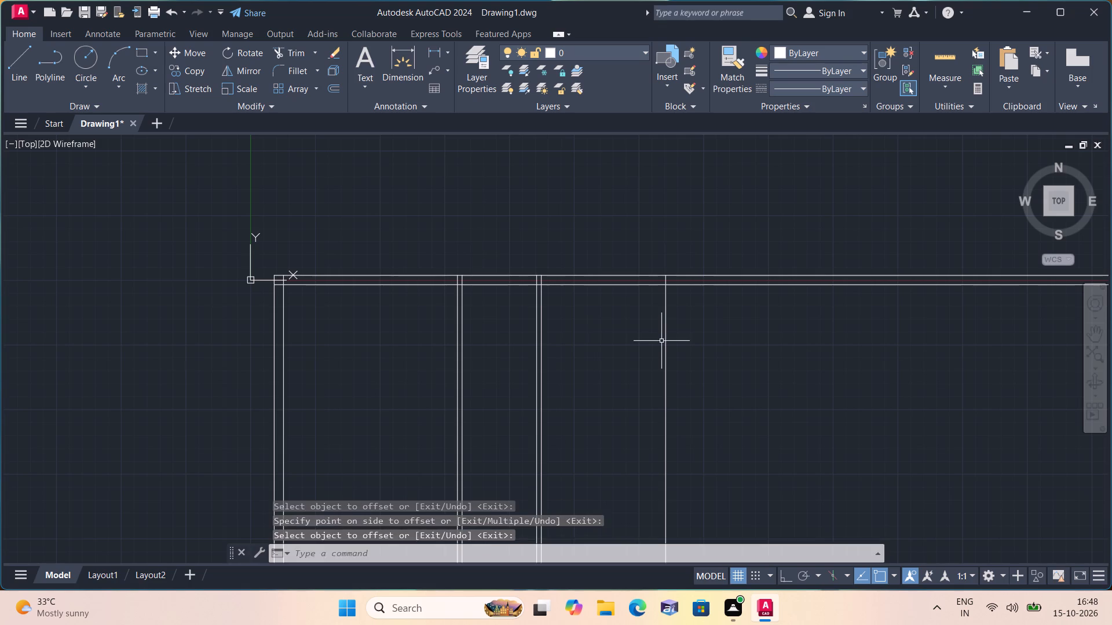
# Offset the rightmost vertical line 9" outward to form the right outer wall.
pyautogui.press('space')
pyautogui.write('9"')
pyautogui.press('space')
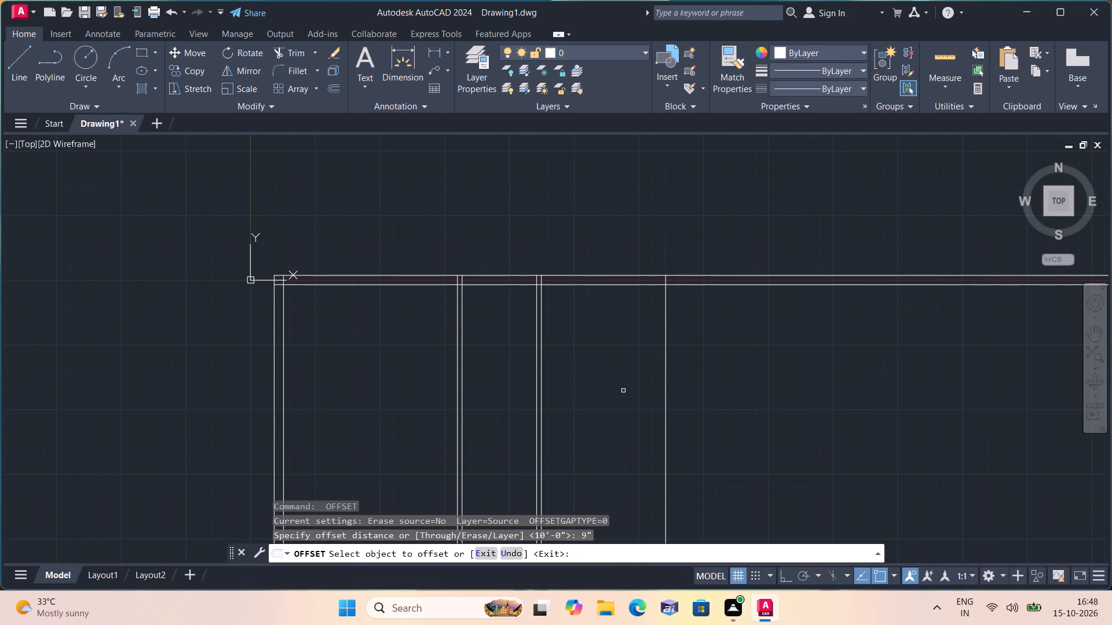
pyautogui.click(667, 393)
pyautogui.click(712, 388)
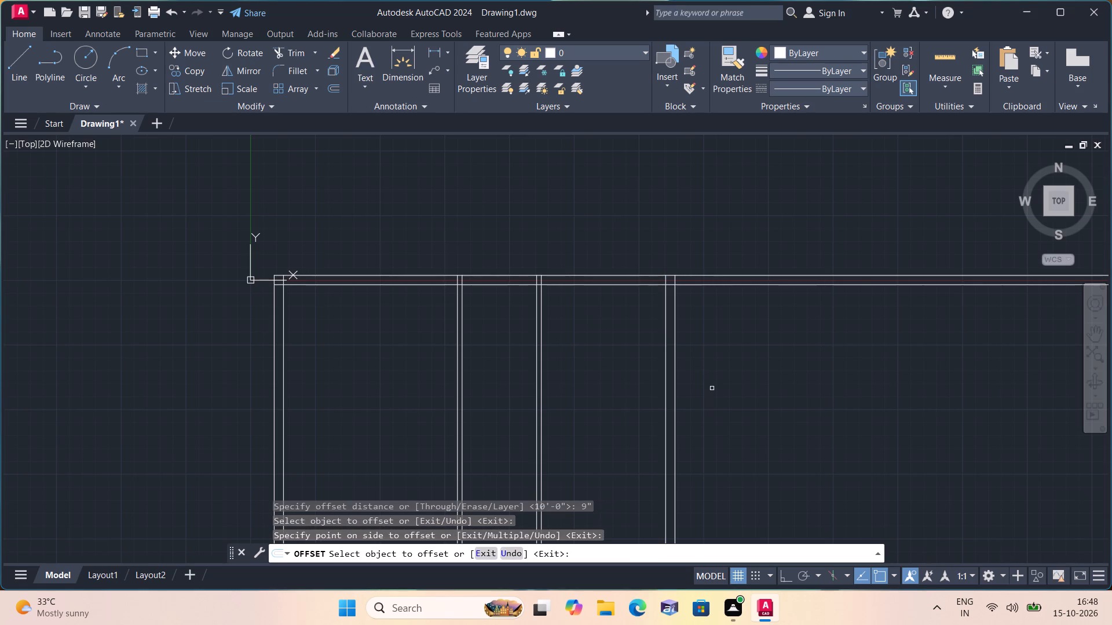
pyautogui.press('space')
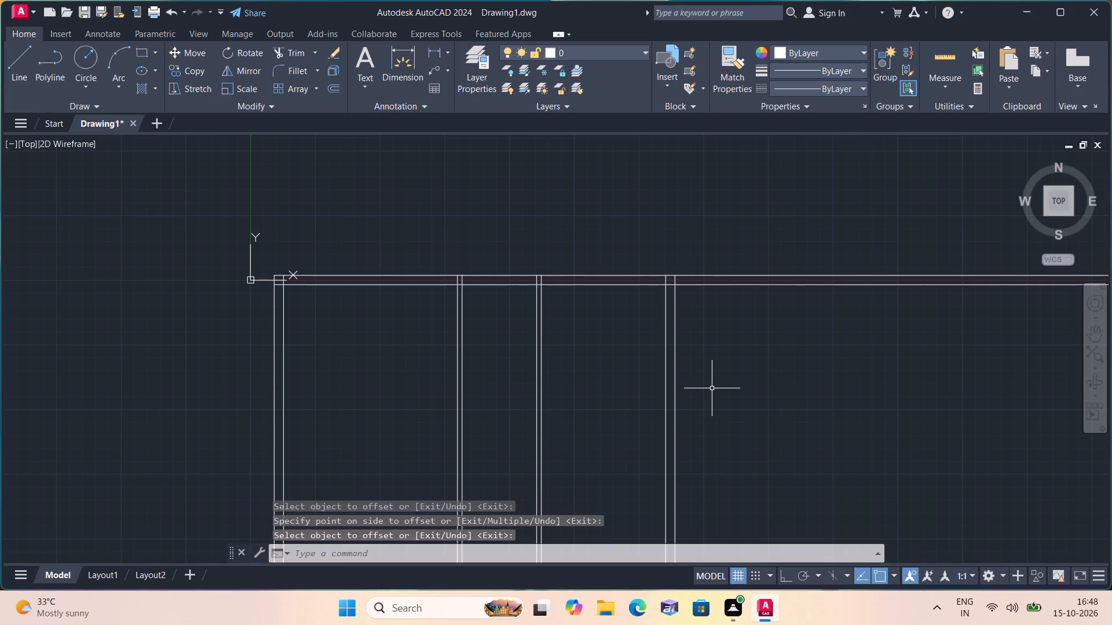
# Trim both top wall lines where they extend beyond the right outer wall.
pyautogui.write('trim')
pyautogui.press('space')
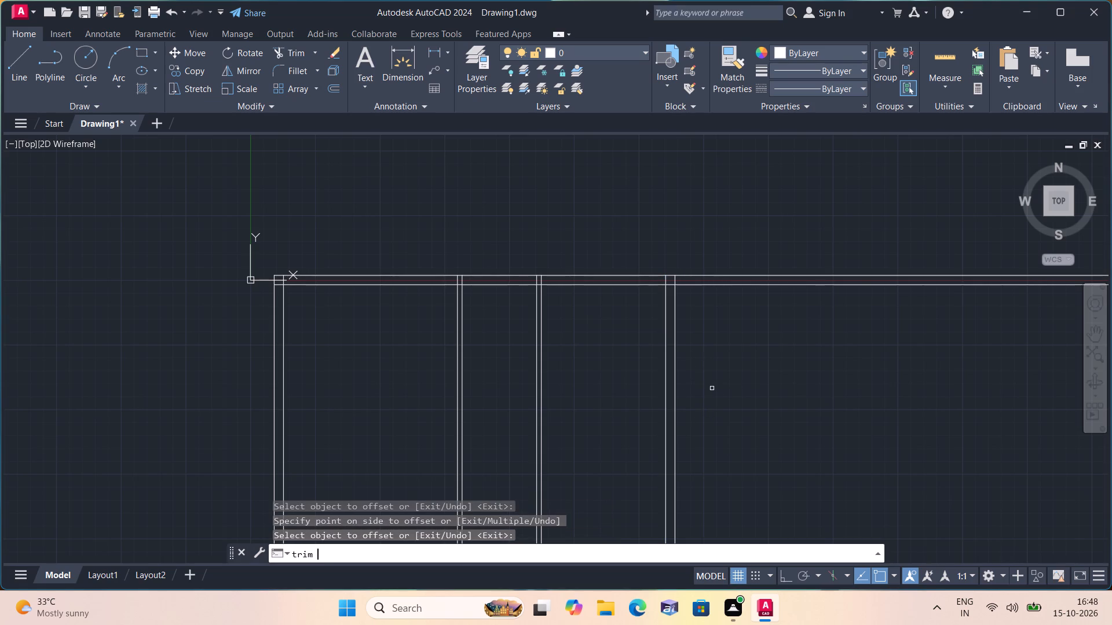
pyautogui.moveTo(706, 237); pyautogui.dragTo(745, 328)
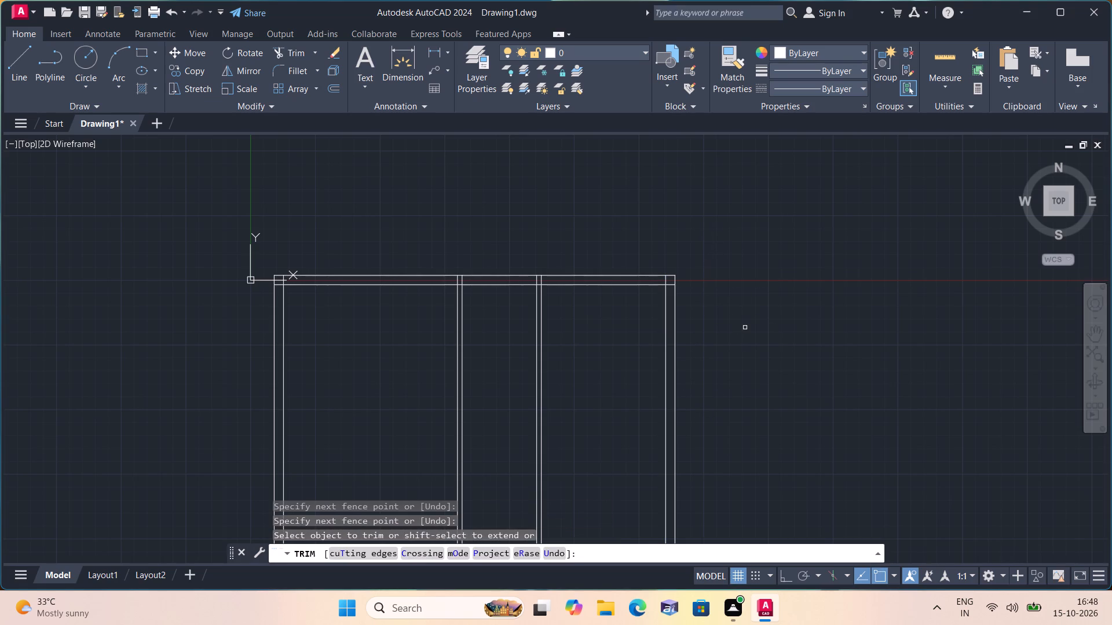
pyautogui.press('space')
# Offset the inner line of the top wall 12' downward to set the depth of the upper rooms.
pyautogui.write("off 12'")
pyautogui.press('space')
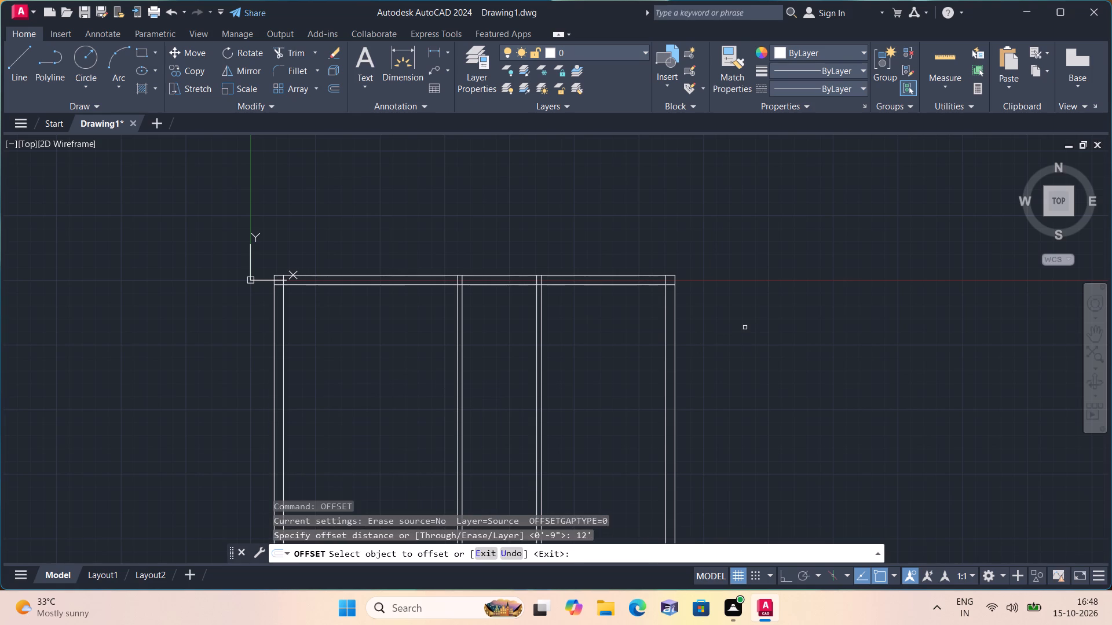
pyautogui.click(608, 289)
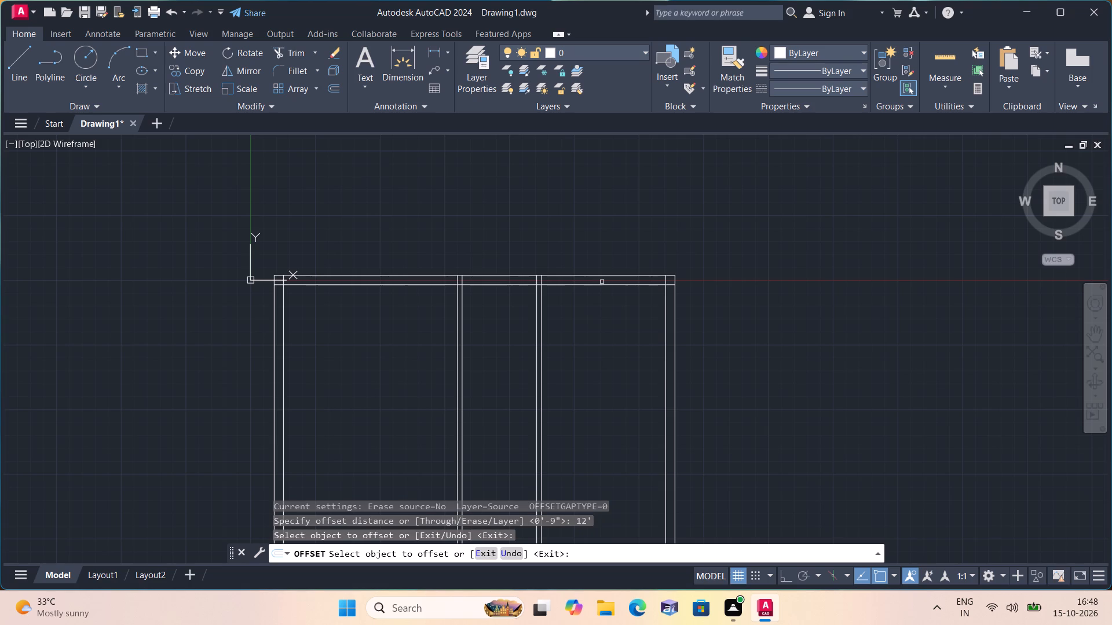
pyautogui.click(603, 283)
pyautogui.click(637, 393)
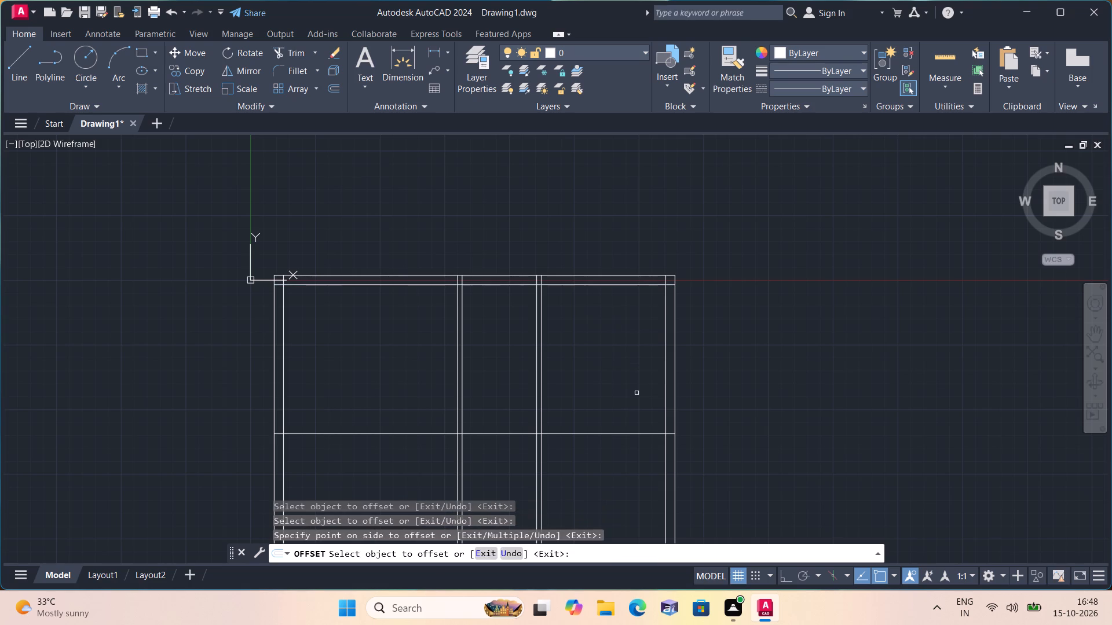
pyautogui.press('space')
# Offset the horizontal line below the upper rooms 4.5" downward to form the cross partition wall.
pyautogui.press('space')
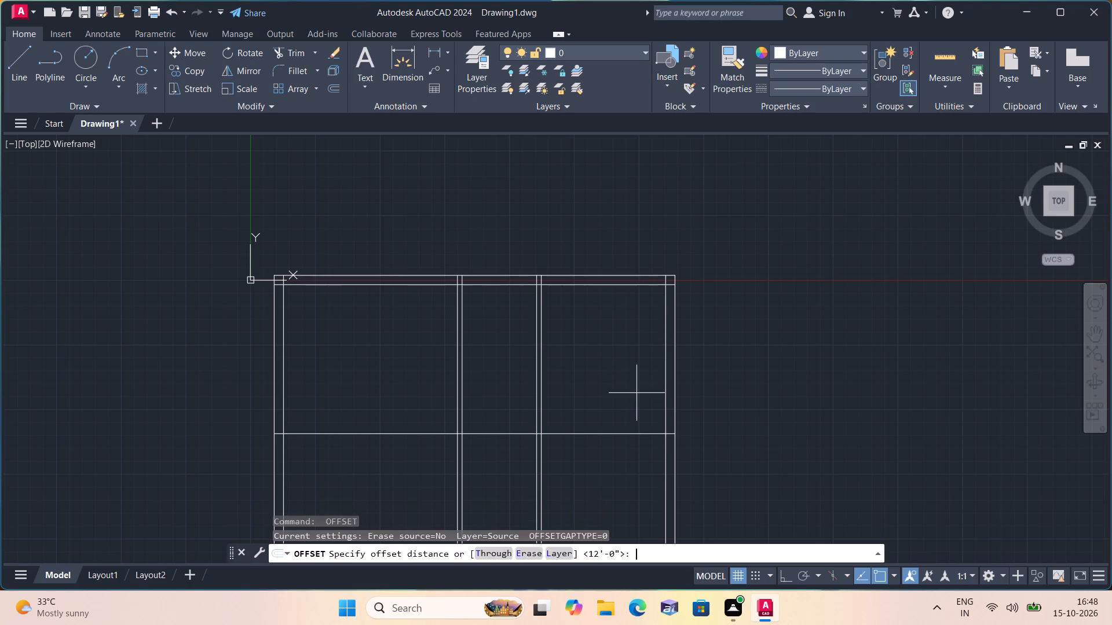
pyautogui.write('4.5"')
pyautogui.press('space')
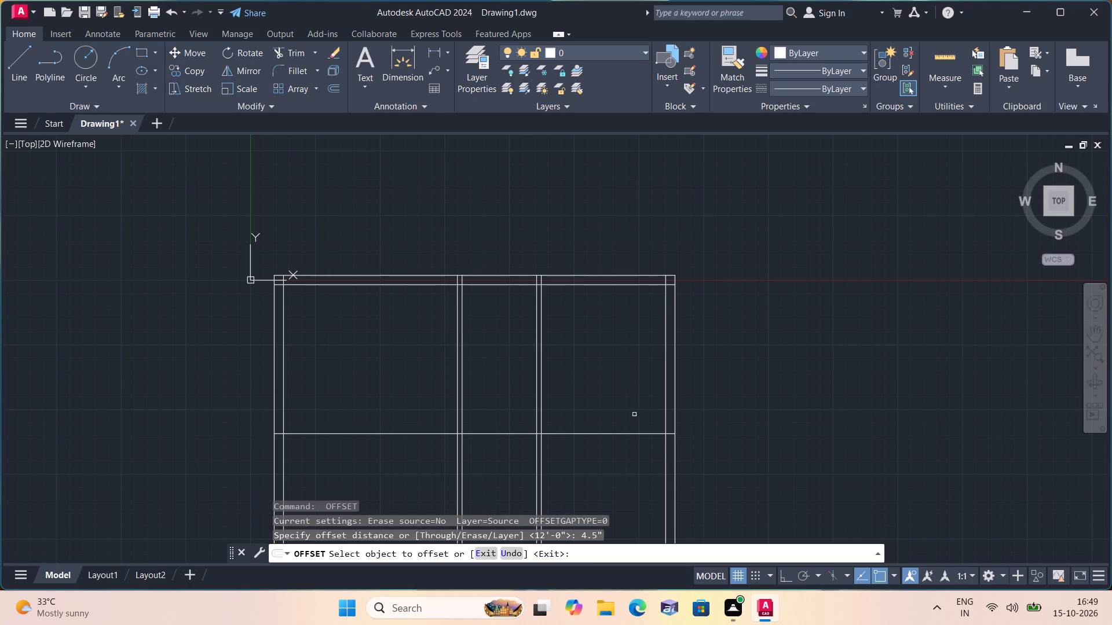
pyautogui.click(635, 434)
pyautogui.click(623, 473)
# Offset the inner line of the top wall 7' downward across the upper rooms.
pyautogui.moveTo(624, 474); pyautogui.dragTo(613, 468, button='middle')
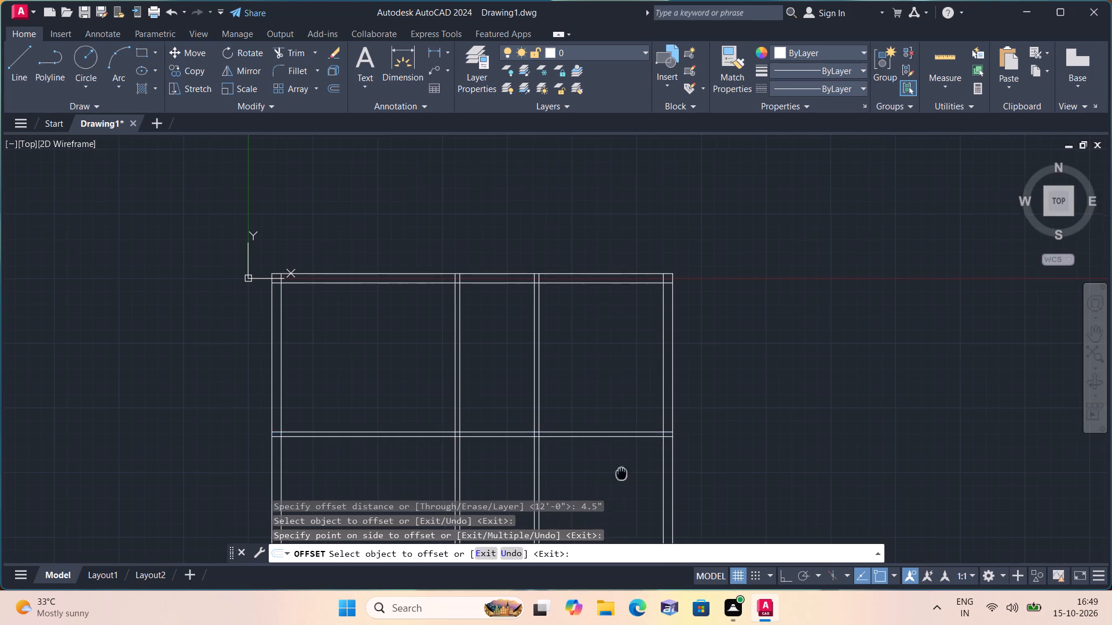
pyautogui.moveTo(613, 468); pyautogui.dragTo(581, 348, button='middle')
pyautogui.moveTo(575, 418); pyautogui.dragTo(555, 329, button='middle')
pyautogui.scroll(-1, 557, 359)
pyautogui.middleClick(524, 316)
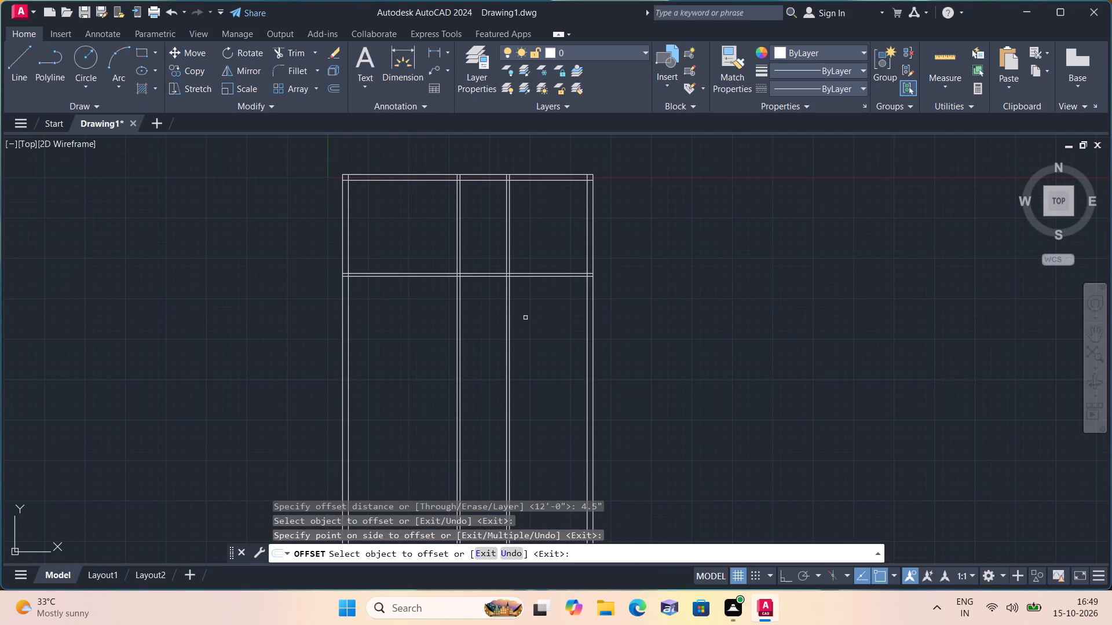
pyautogui.scroll(1, 525, 318)
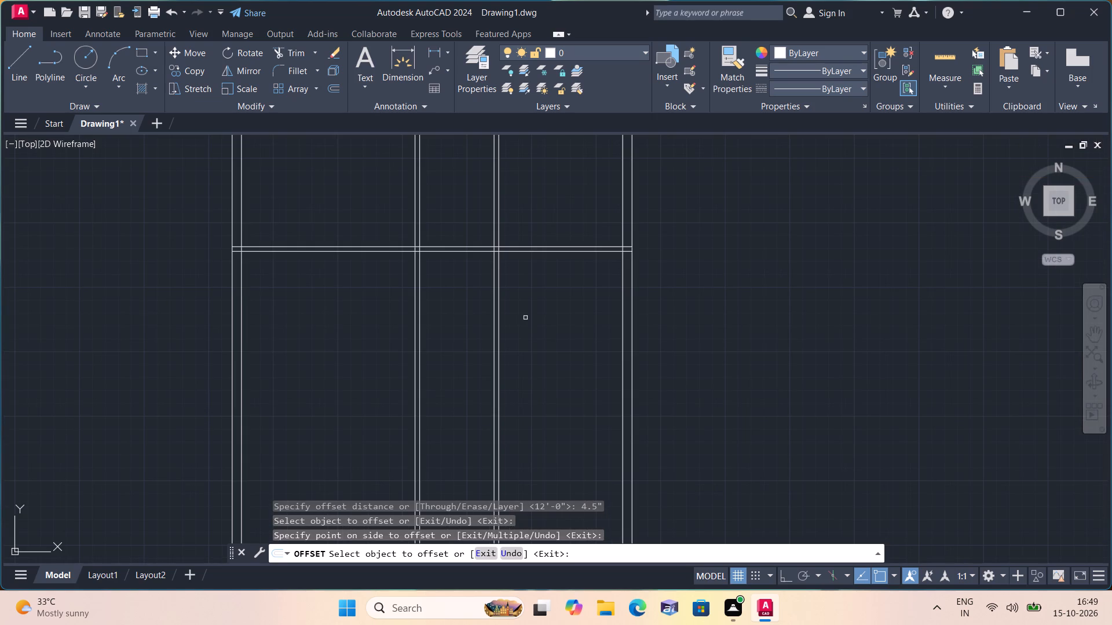
pyautogui.press('space')
pyautogui.press('space')
pyautogui.press('4')
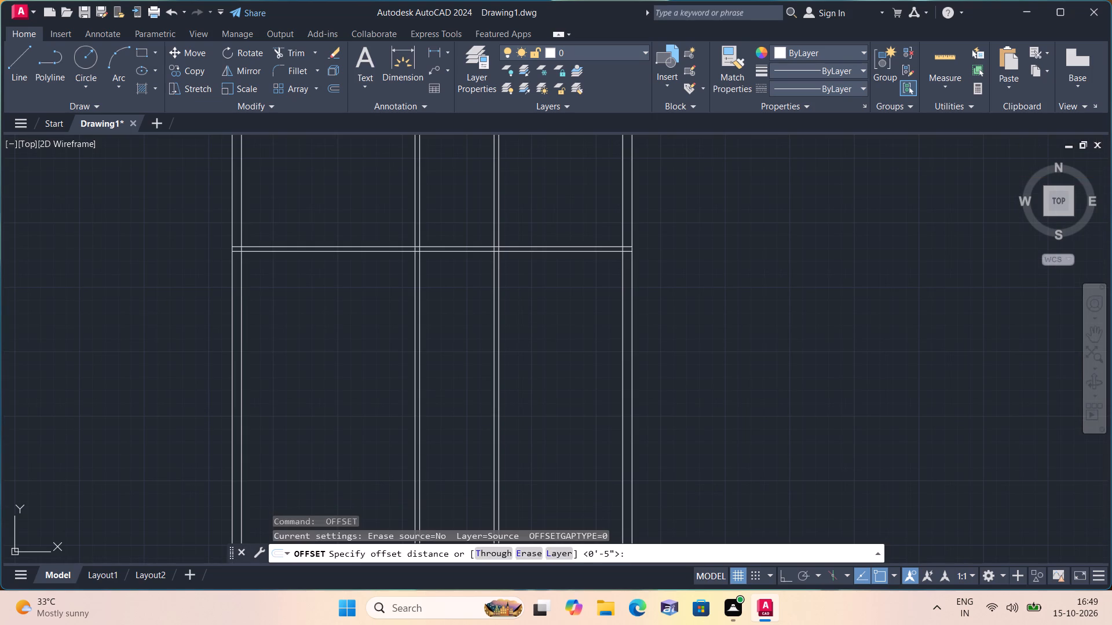
pyautogui.press('BackSpace')
pyautogui.write("7'")
pyautogui.press('space')
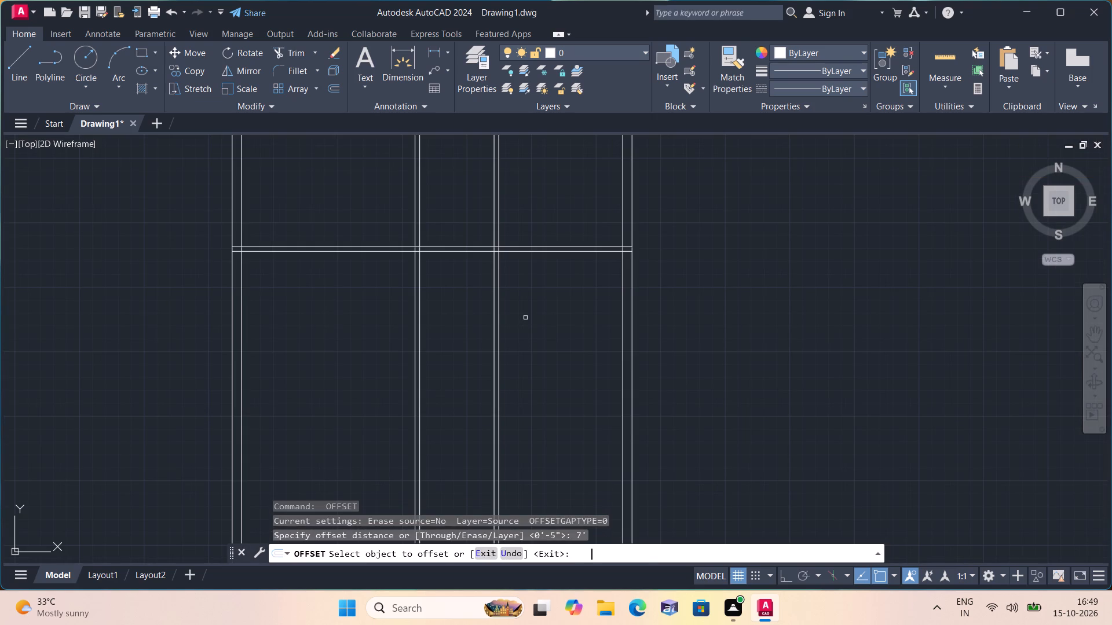
pyautogui.scroll(-1, 525, 318)
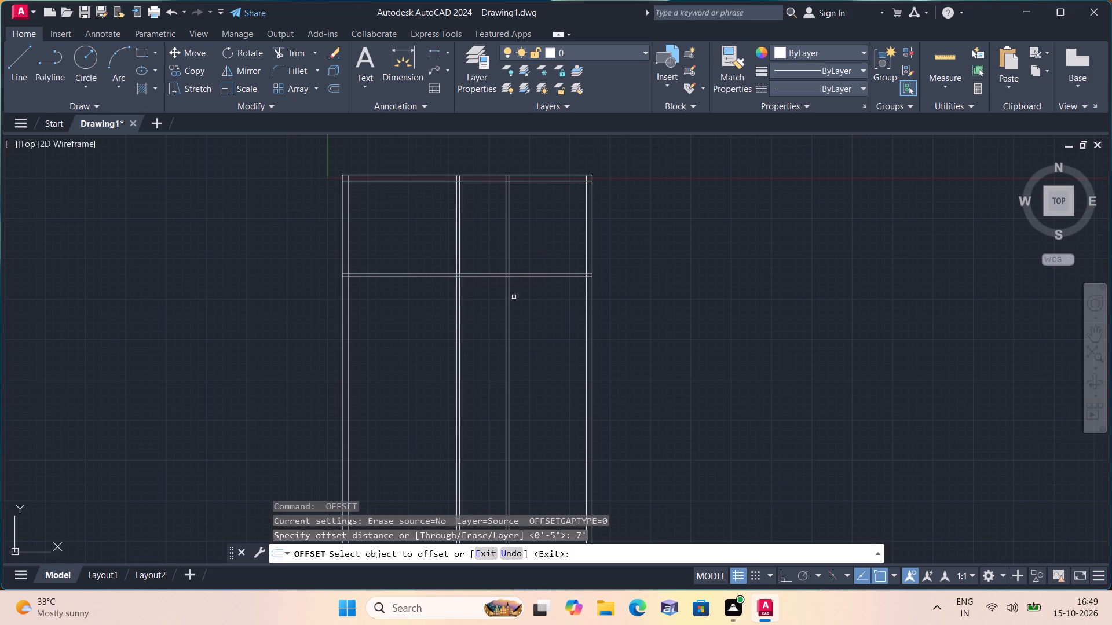
pyautogui.scroll(1, 481, 179)
pyautogui.click(478, 181)
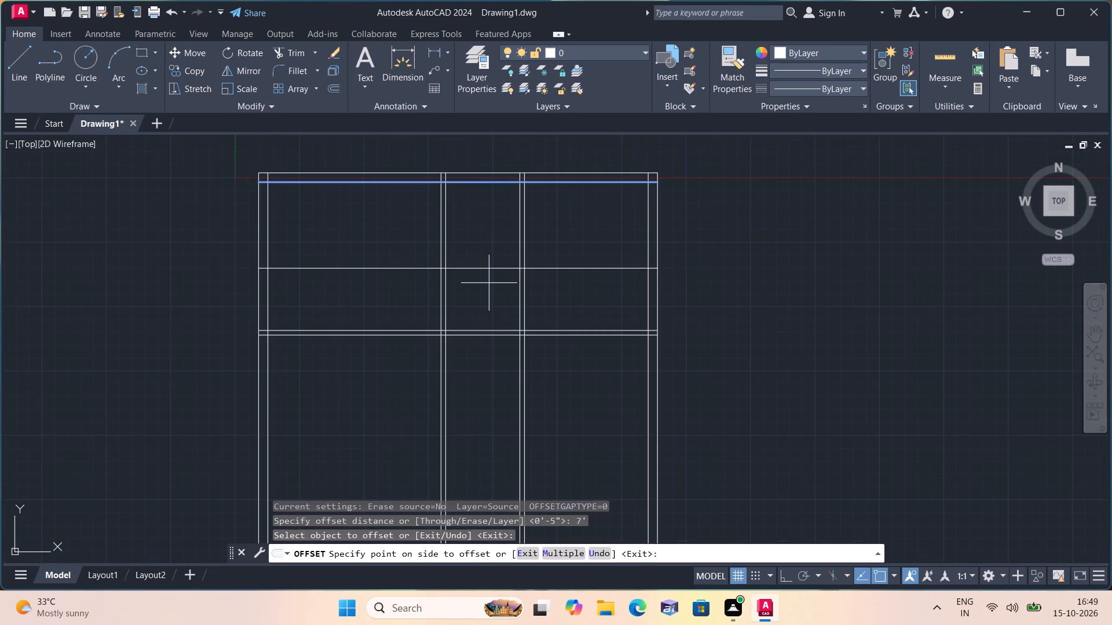
pyautogui.click(489, 284)
pyautogui.press('space')
# Offset the new horizontal line in the upper rooms 4.5" downward to form a second cross partition.
pyautogui.press('space')
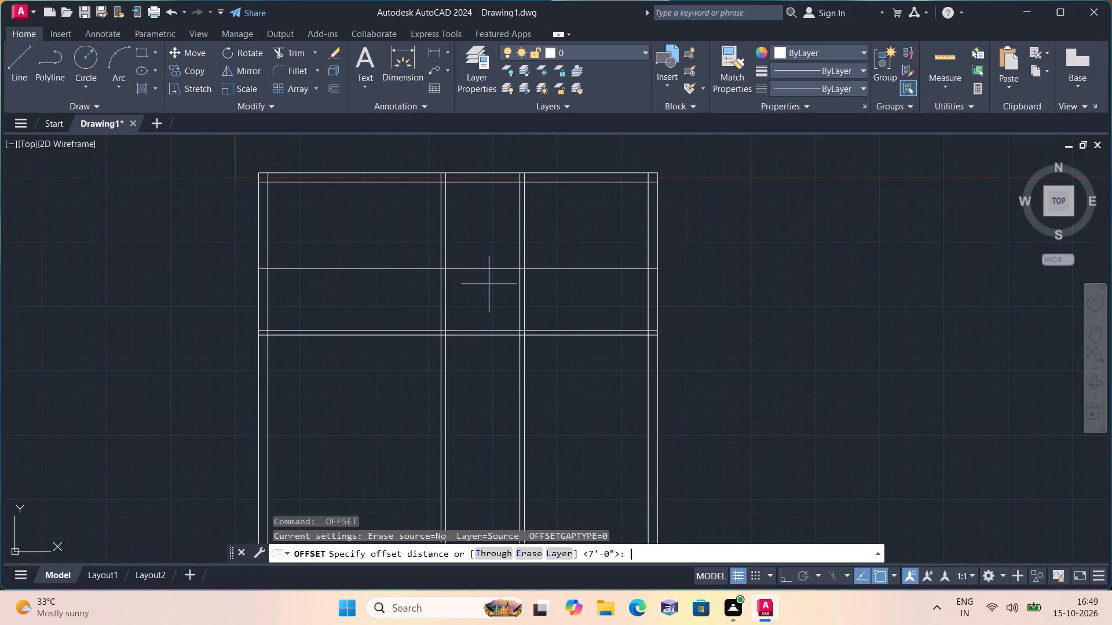
pyautogui.write('4.5')
pyautogui.hotkey('shift', '"')
pyautogui.press('space')
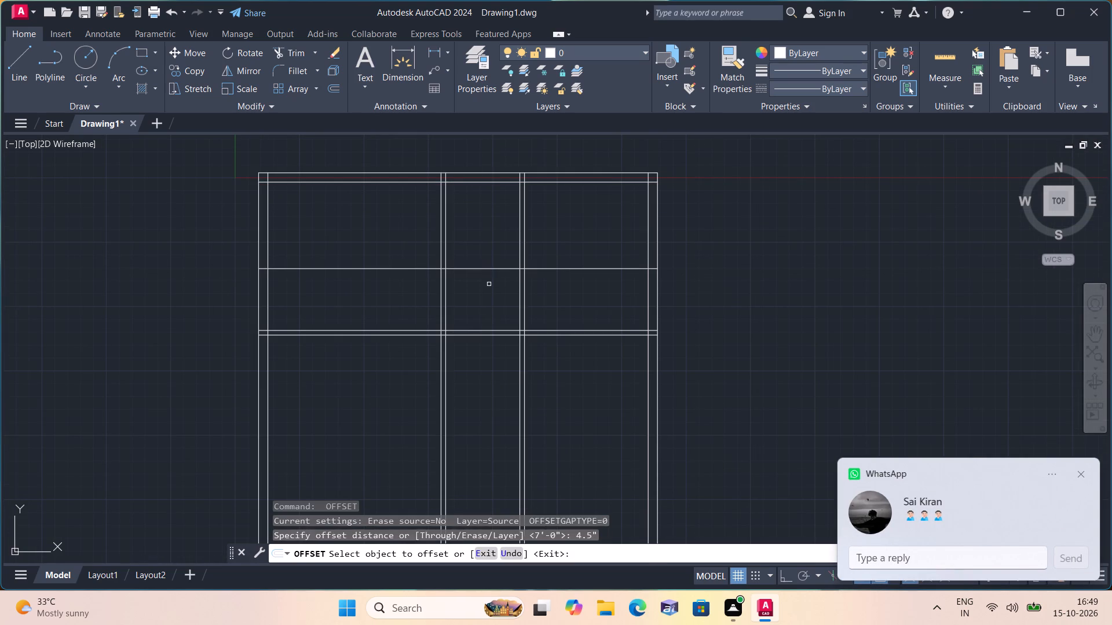
pyautogui.scroll(-1, 489, 284)
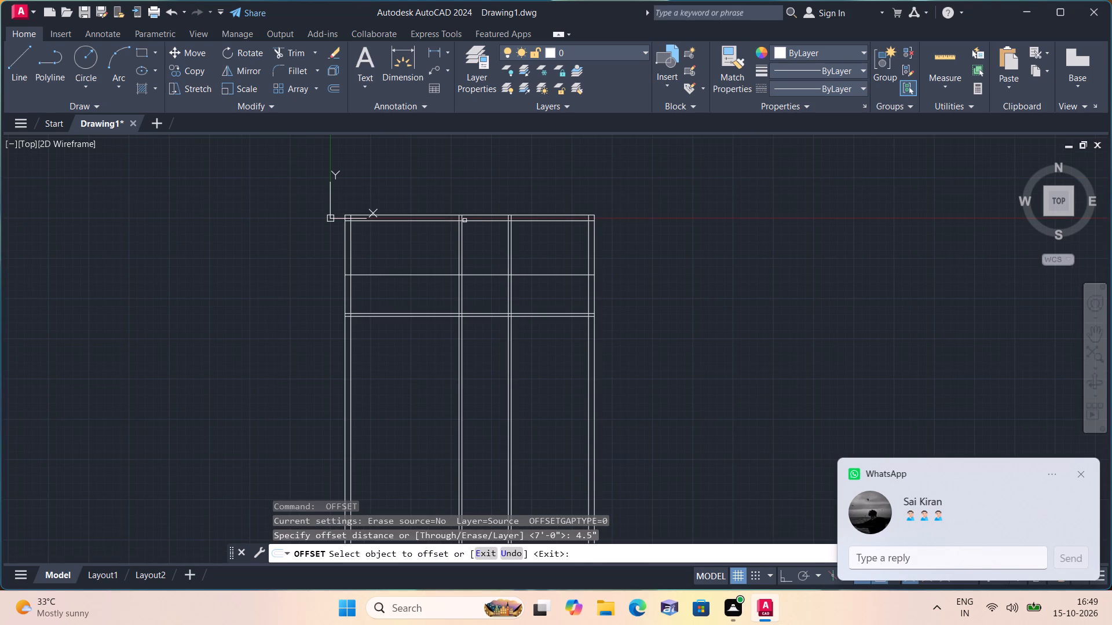
pyautogui.click(470, 274)
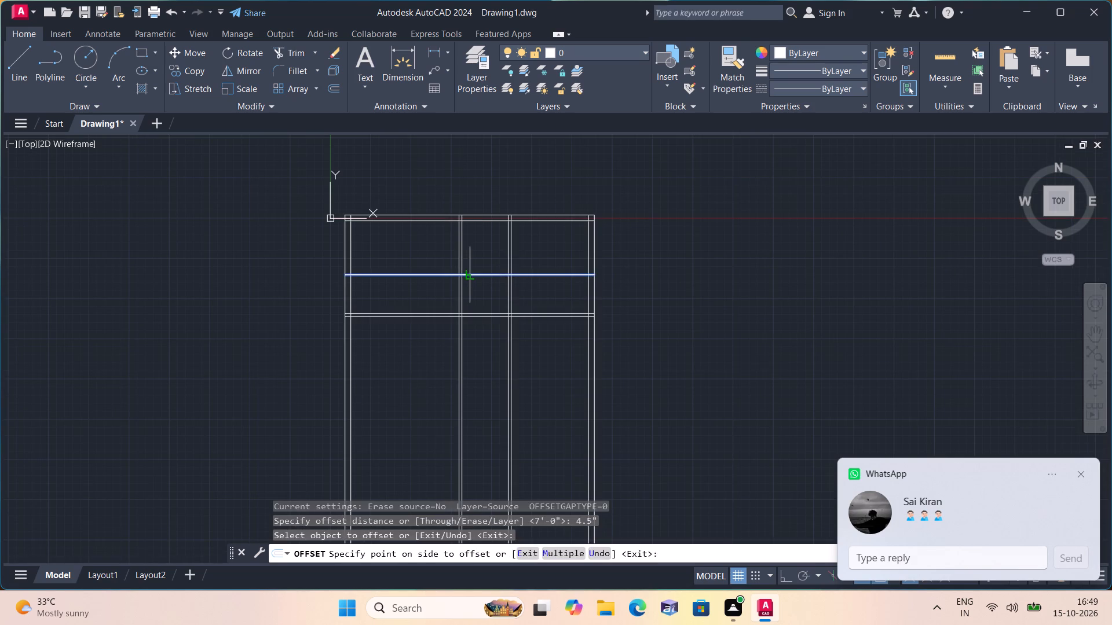
pyautogui.click(477, 297)
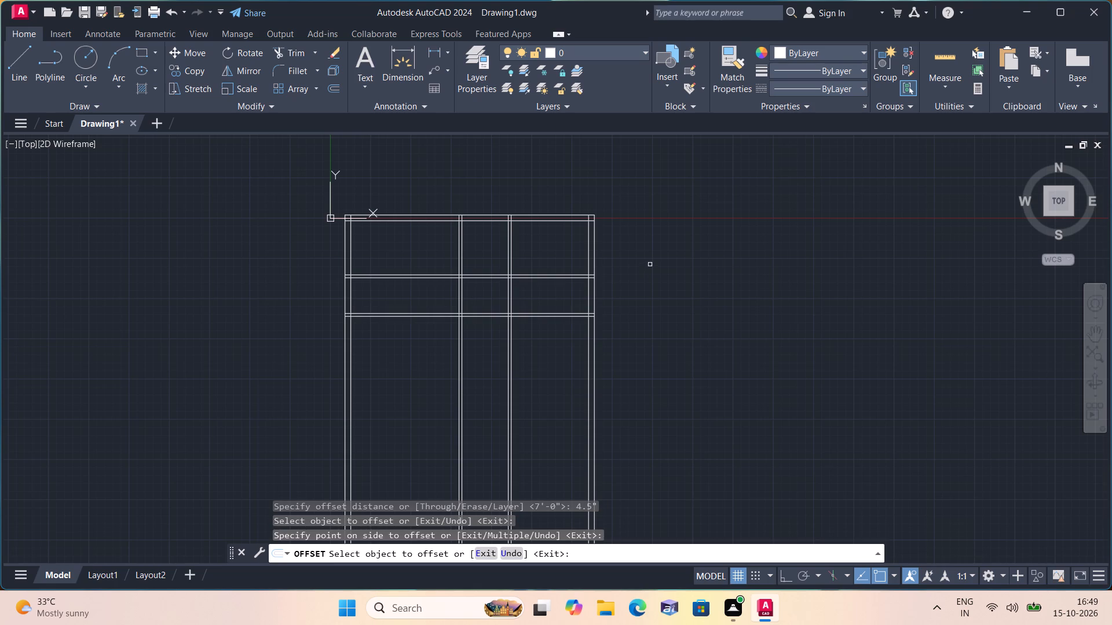
pyautogui.press('space')
# Trim the upper cross partition's lines out of the left and right rooms and both outer walls, keeping only the middle bay portion.
pyautogui.write('trim')
pyautogui.press('space')
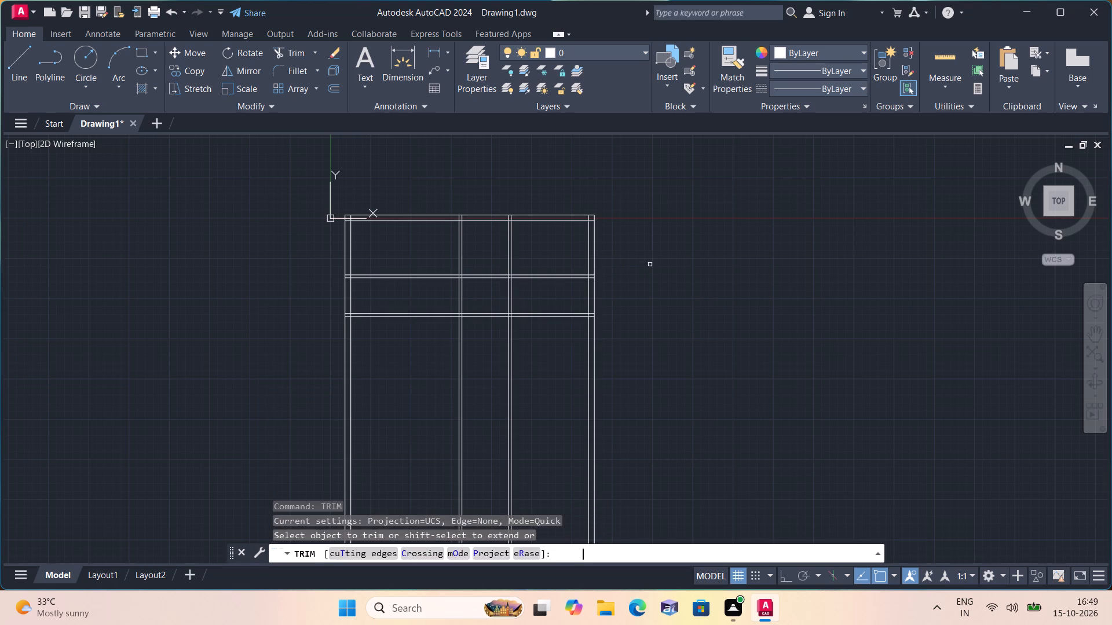
pyautogui.moveTo(549, 269); pyautogui.dragTo(549, 275)
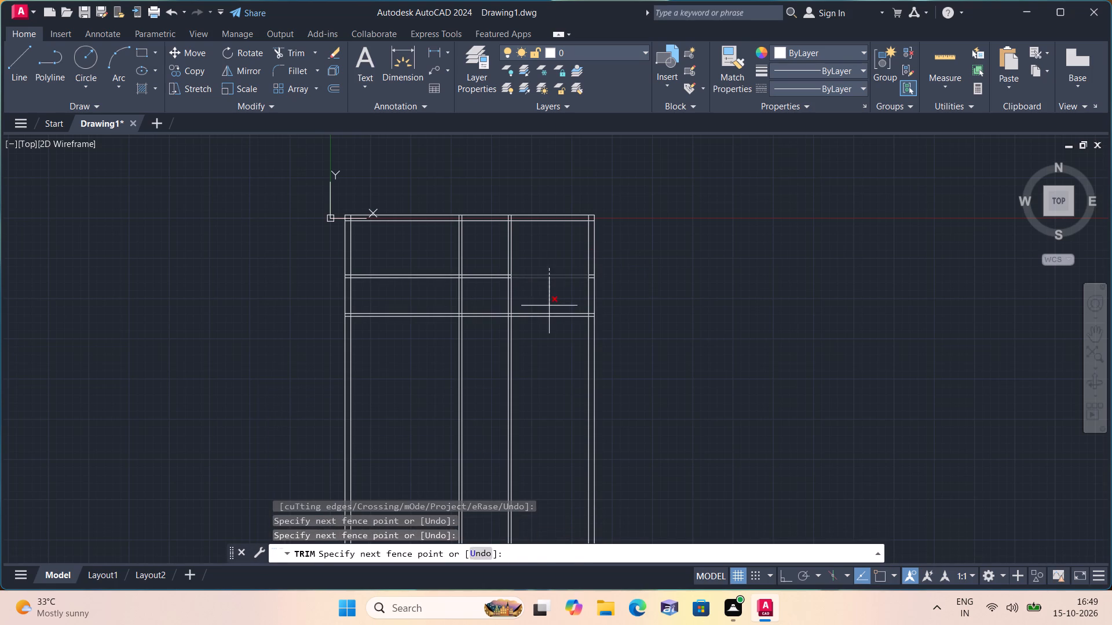
pyautogui.click(549, 306)
pyautogui.scroll(3, 581, 264)
pyautogui.scroll(-1, 581, 264)
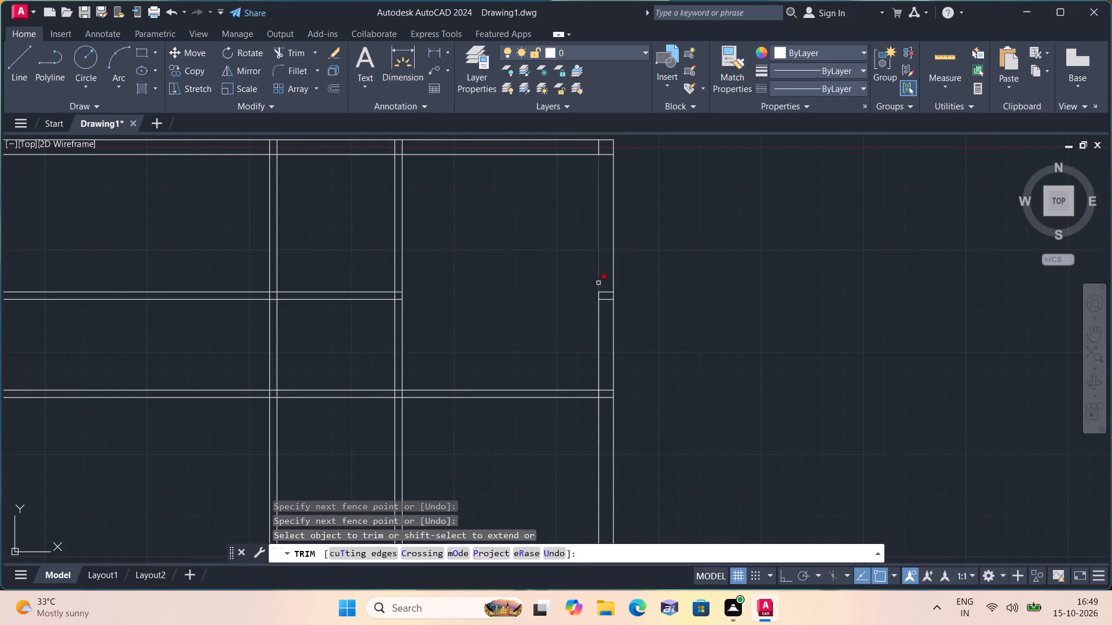
pyautogui.scroll(1, 602, 288)
pyautogui.click(602, 288)
pyautogui.click(603, 318)
pyautogui.scroll(-2, 456, 304)
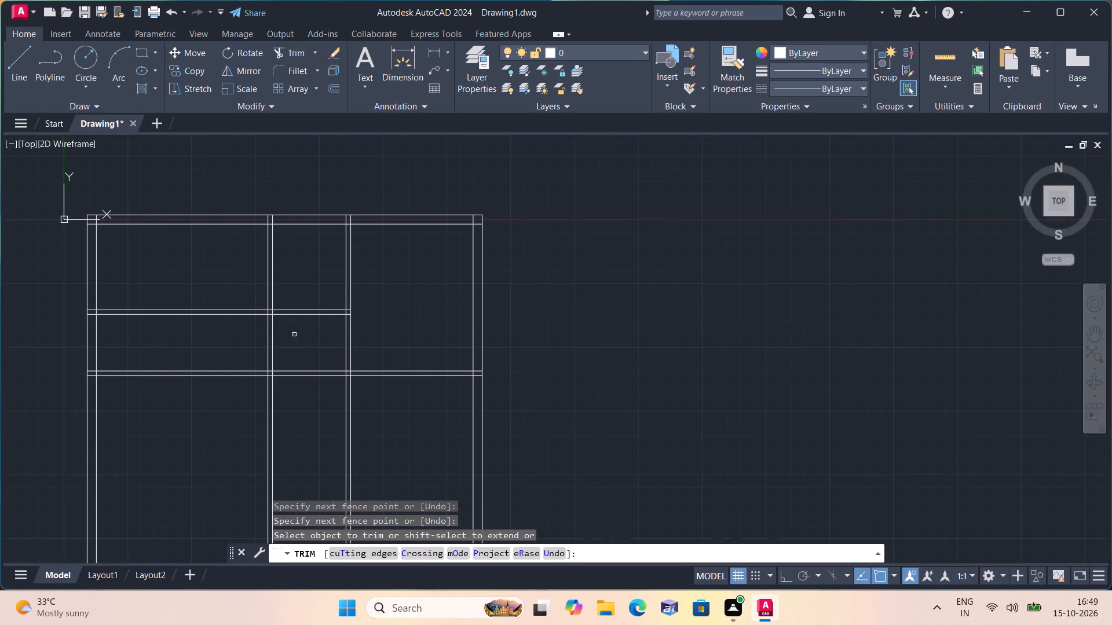
pyautogui.click(244, 343)
pyautogui.click(224, 284)
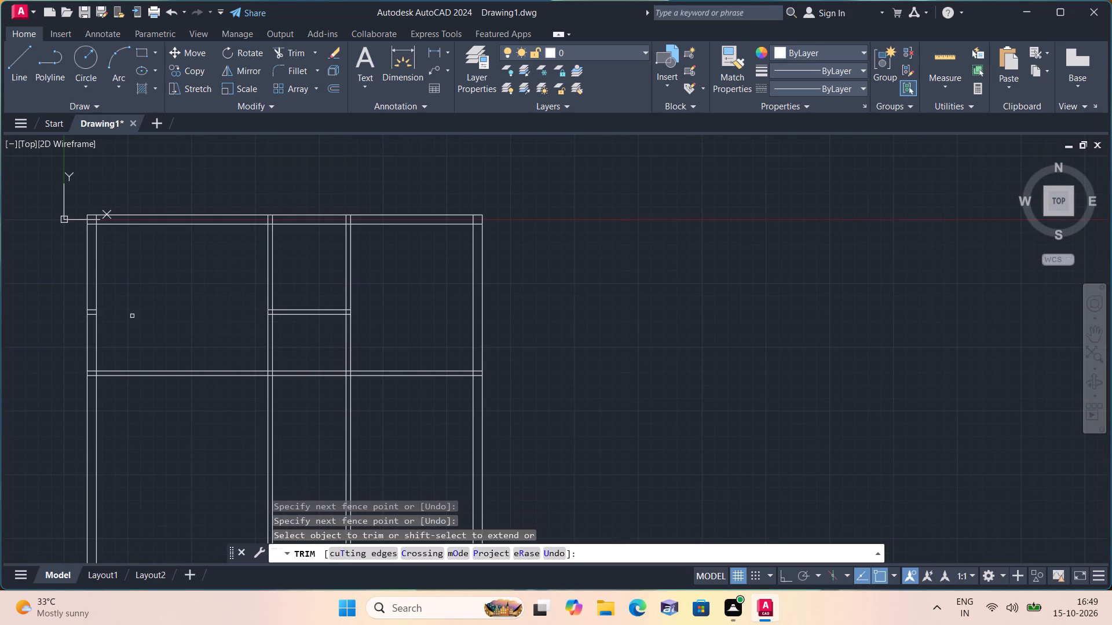
pyautogui.scroll(2, 98, 323)
pyautogui.moveTo(80, 273); pyautogui.dragTo(81, 320)
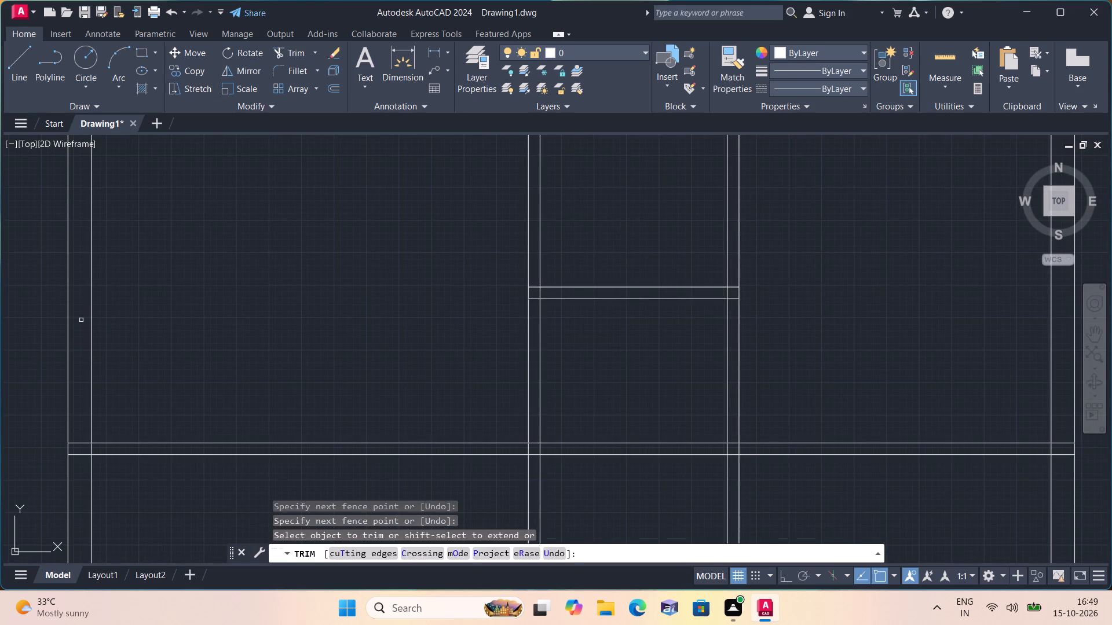
# Trim the right interior wall between the two cross partitions and the lower cross partition across the middle bay to open a passage.
pyautogui.scroll(-2, 81, 320)
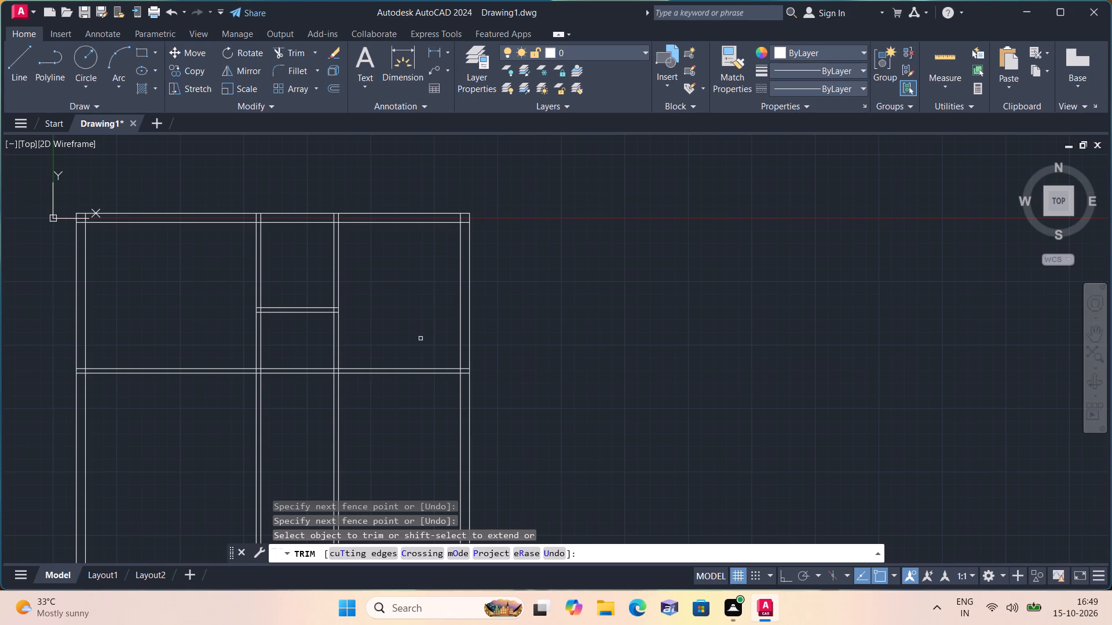
pyautogui.click(403, 334)
pyautogui.click(304, 334)
pyautogui.moveTo(300, 341); pyautogui.dragTo(290, 410)
pyautogui.click(290, 417)
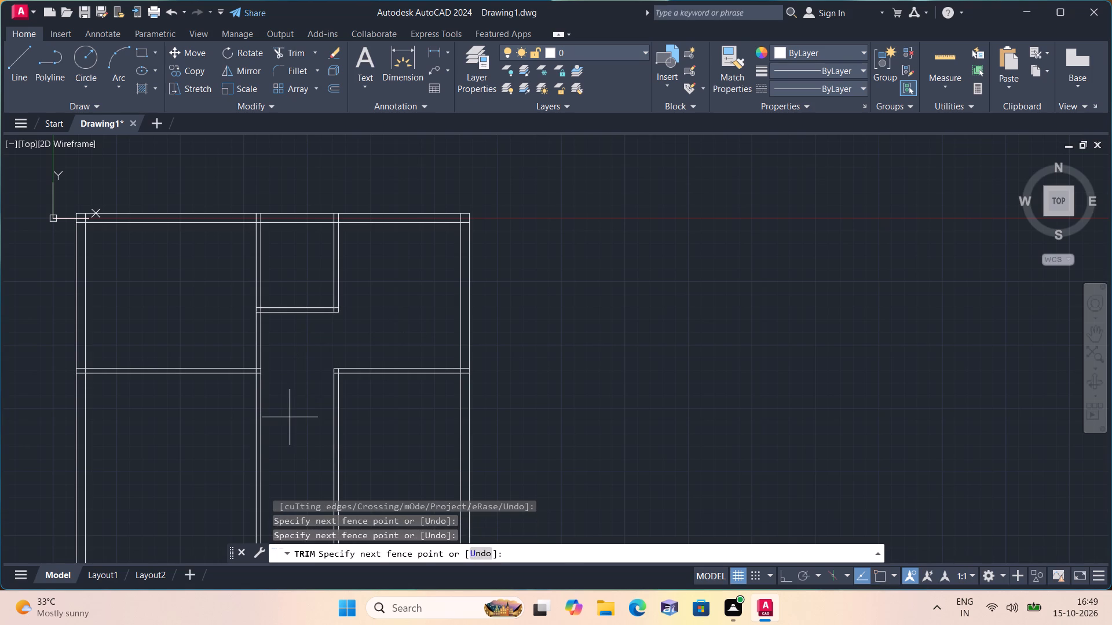
pyautogui.click(290, 417)
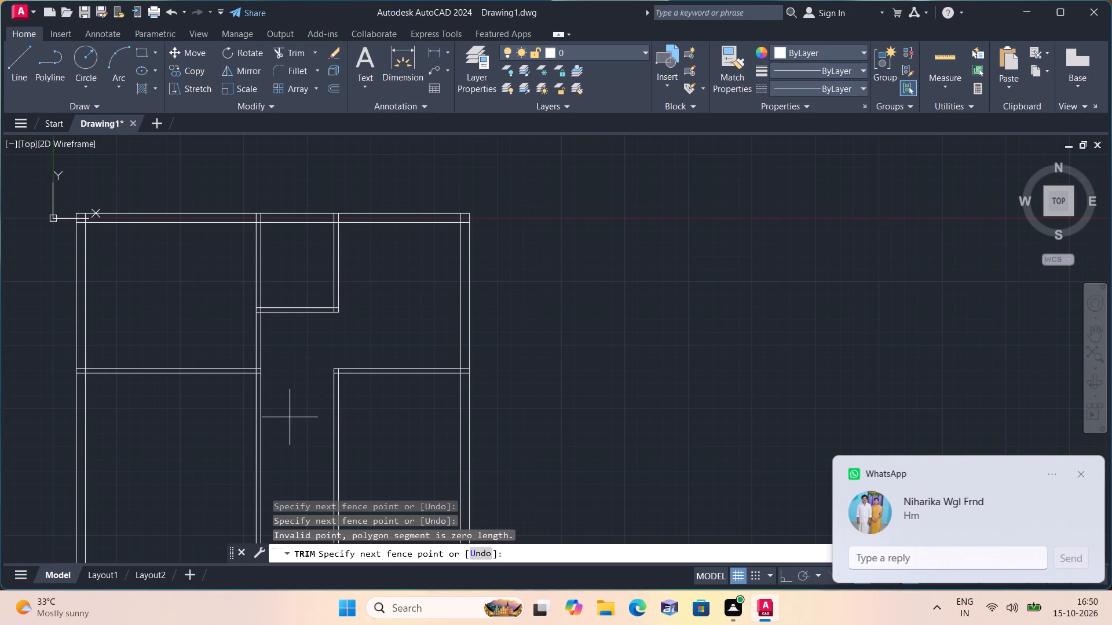
pyautogui.scroll(-1, 299, 407)
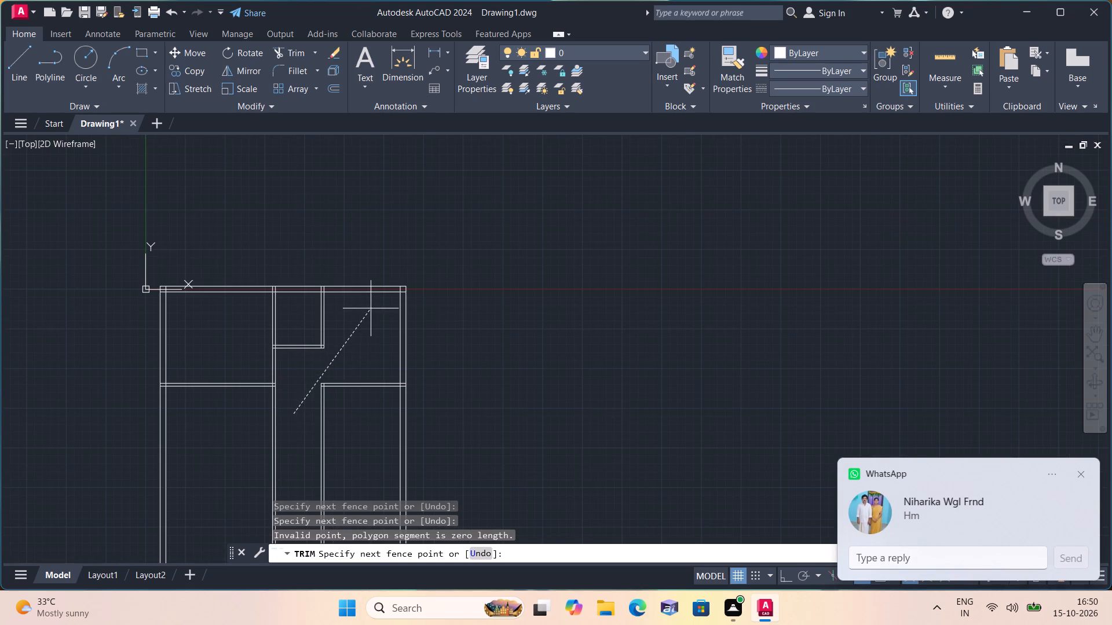
pyautogui.click(363, 337)
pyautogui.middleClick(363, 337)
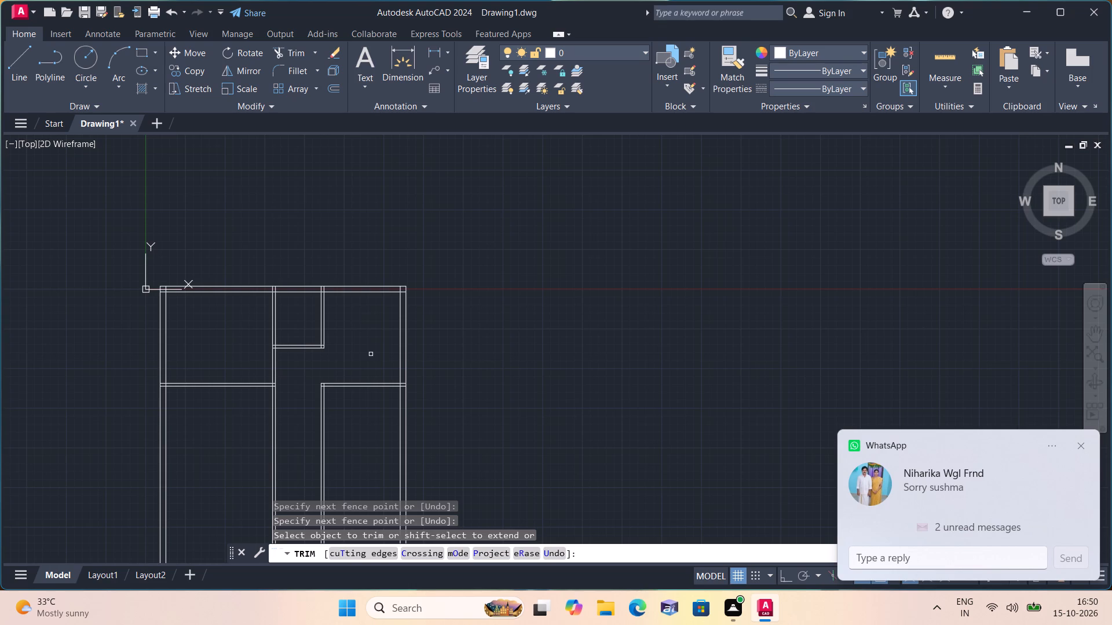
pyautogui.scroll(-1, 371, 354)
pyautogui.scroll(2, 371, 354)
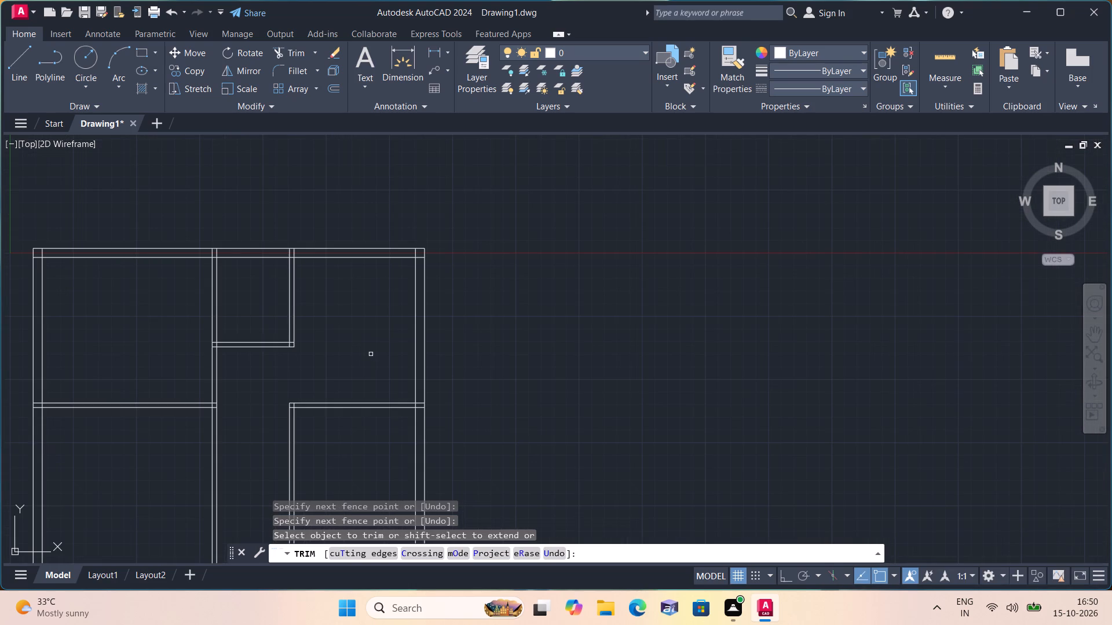
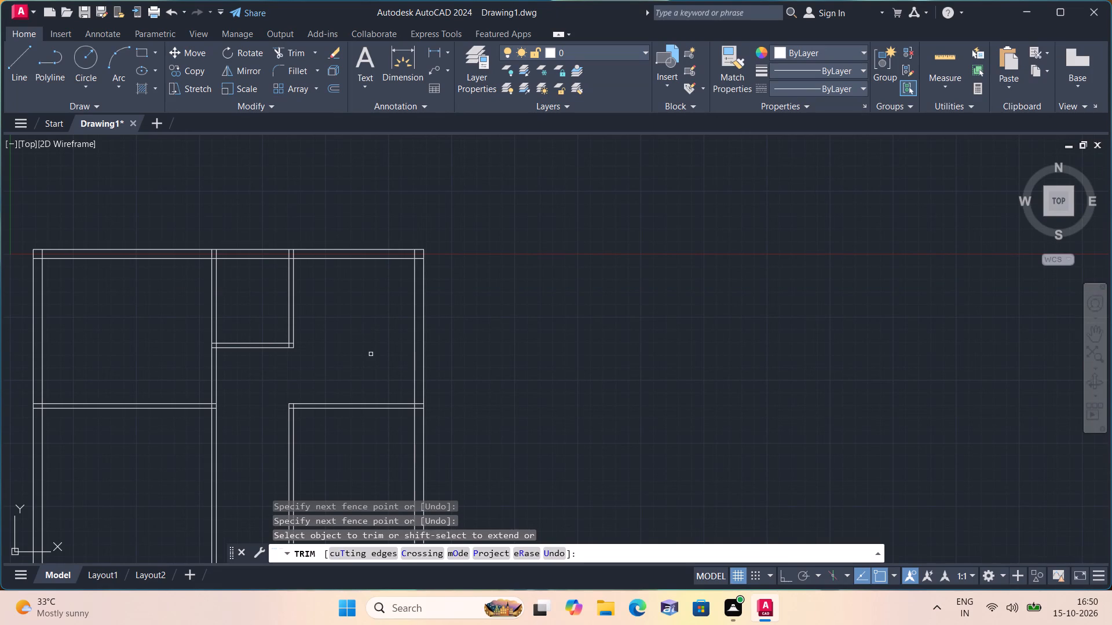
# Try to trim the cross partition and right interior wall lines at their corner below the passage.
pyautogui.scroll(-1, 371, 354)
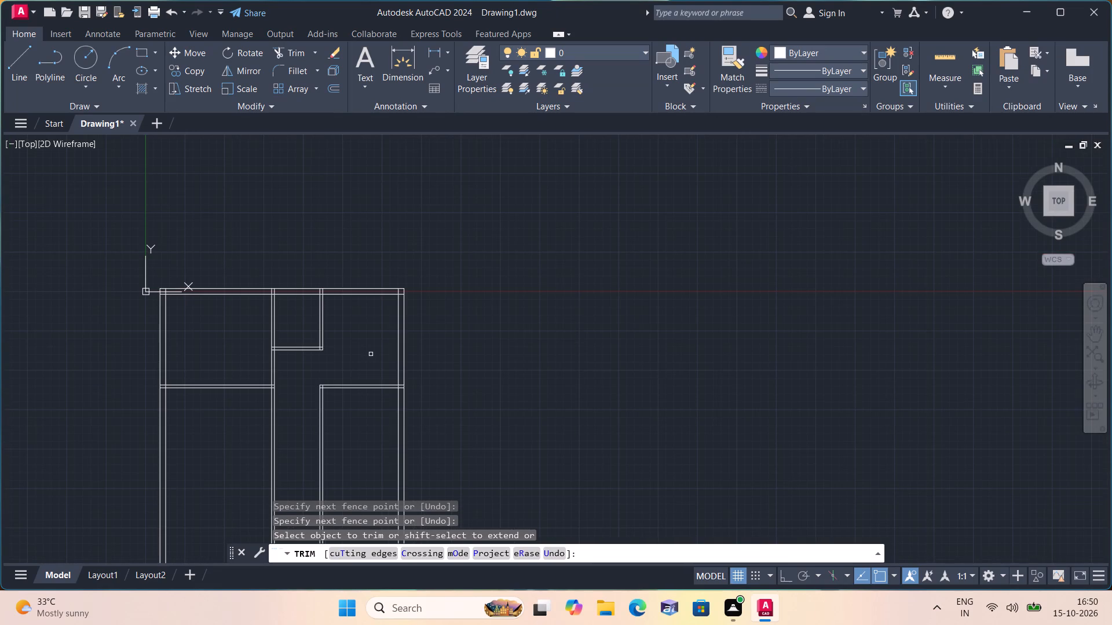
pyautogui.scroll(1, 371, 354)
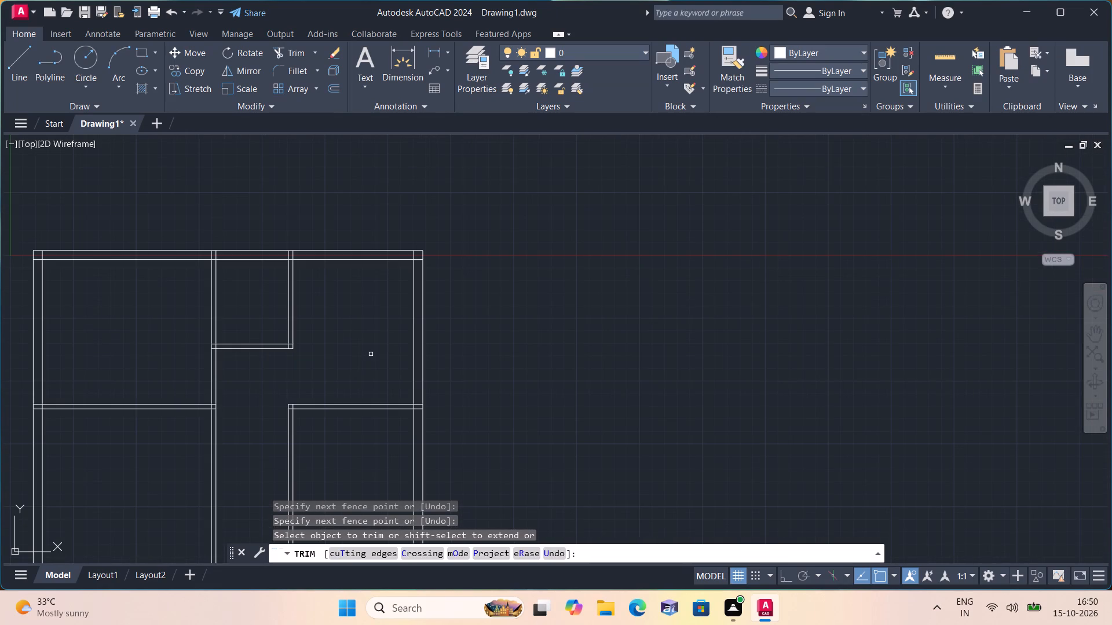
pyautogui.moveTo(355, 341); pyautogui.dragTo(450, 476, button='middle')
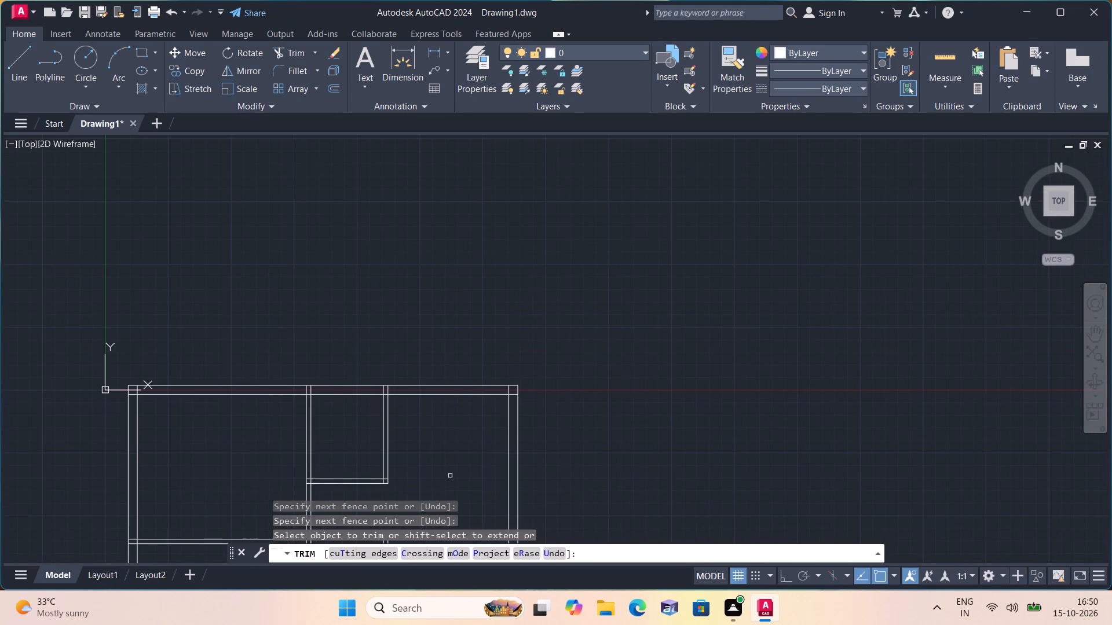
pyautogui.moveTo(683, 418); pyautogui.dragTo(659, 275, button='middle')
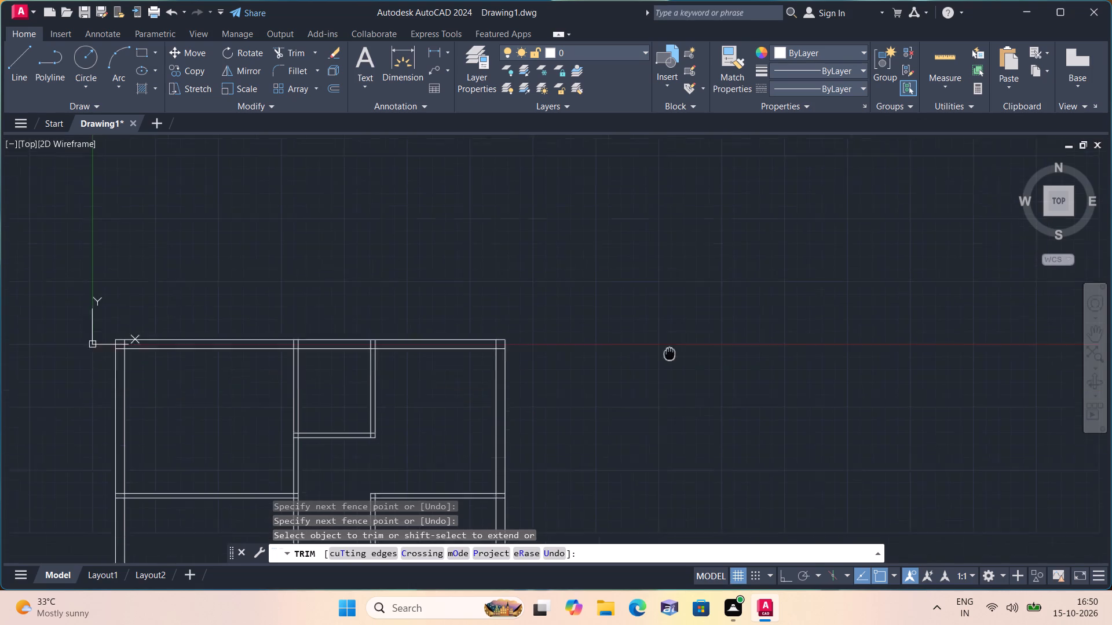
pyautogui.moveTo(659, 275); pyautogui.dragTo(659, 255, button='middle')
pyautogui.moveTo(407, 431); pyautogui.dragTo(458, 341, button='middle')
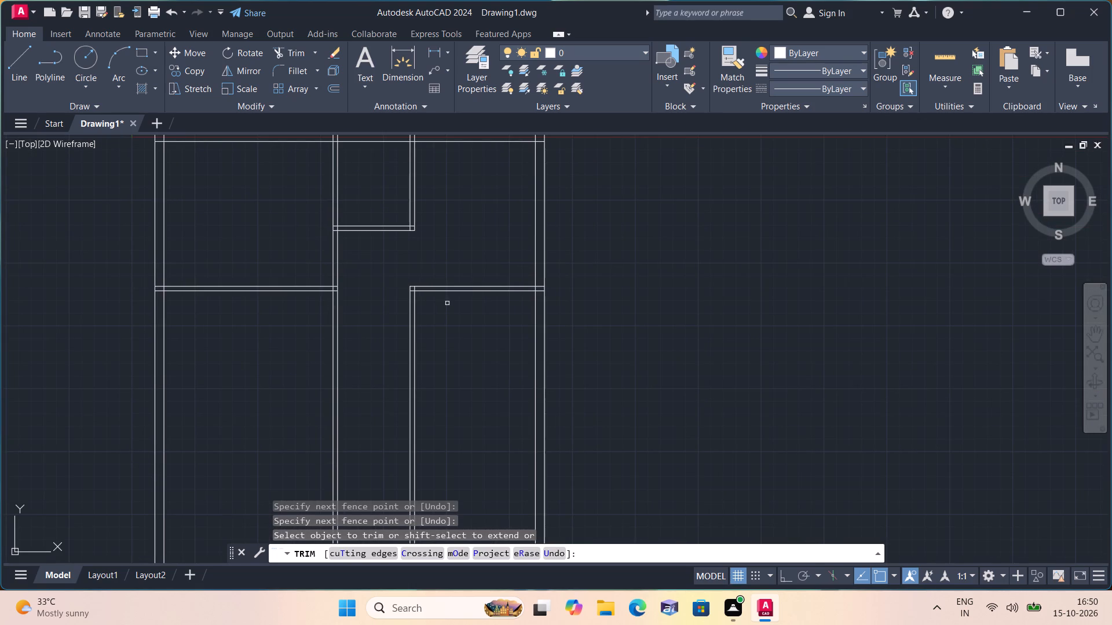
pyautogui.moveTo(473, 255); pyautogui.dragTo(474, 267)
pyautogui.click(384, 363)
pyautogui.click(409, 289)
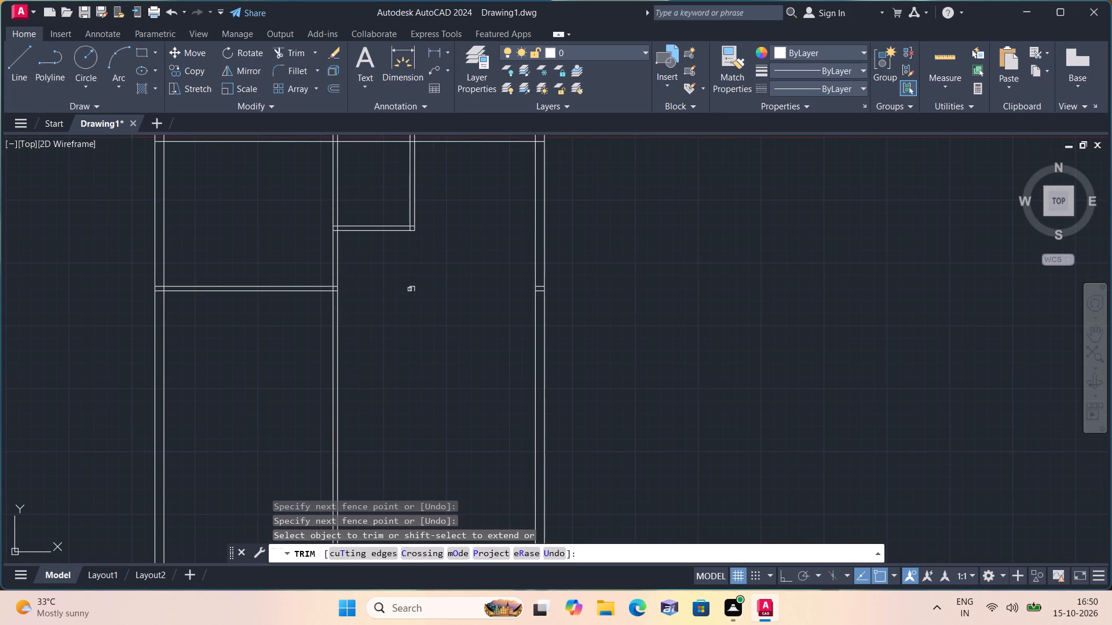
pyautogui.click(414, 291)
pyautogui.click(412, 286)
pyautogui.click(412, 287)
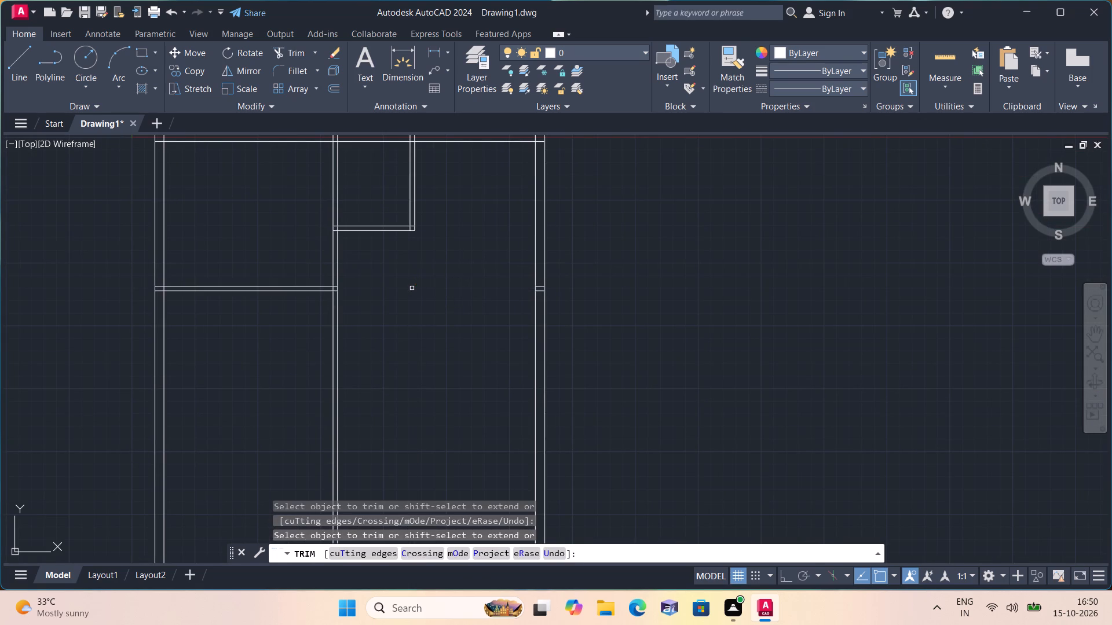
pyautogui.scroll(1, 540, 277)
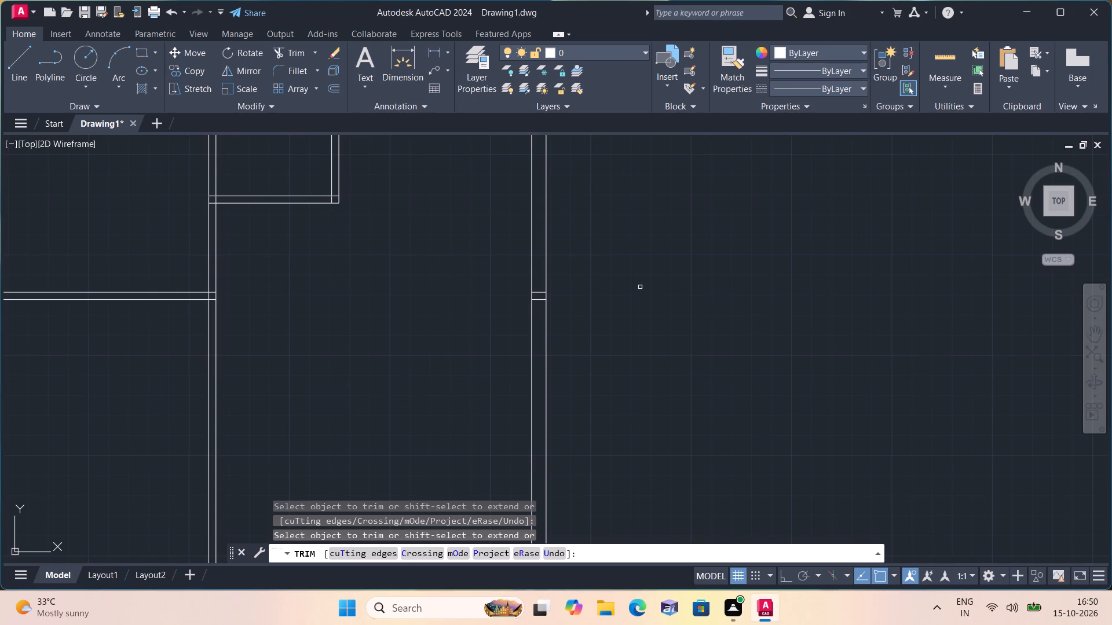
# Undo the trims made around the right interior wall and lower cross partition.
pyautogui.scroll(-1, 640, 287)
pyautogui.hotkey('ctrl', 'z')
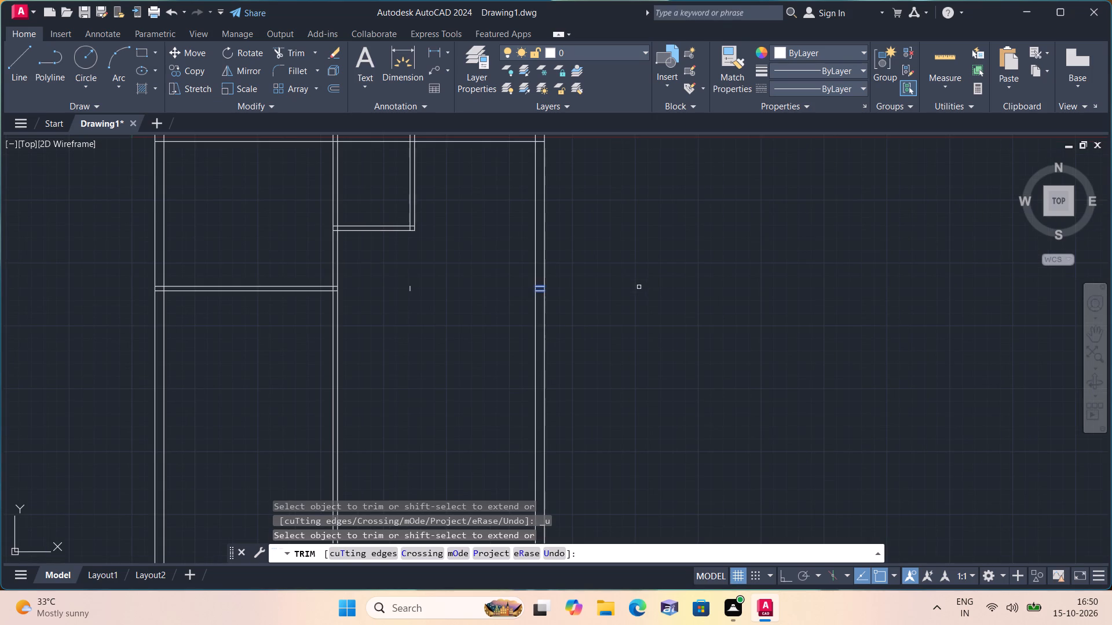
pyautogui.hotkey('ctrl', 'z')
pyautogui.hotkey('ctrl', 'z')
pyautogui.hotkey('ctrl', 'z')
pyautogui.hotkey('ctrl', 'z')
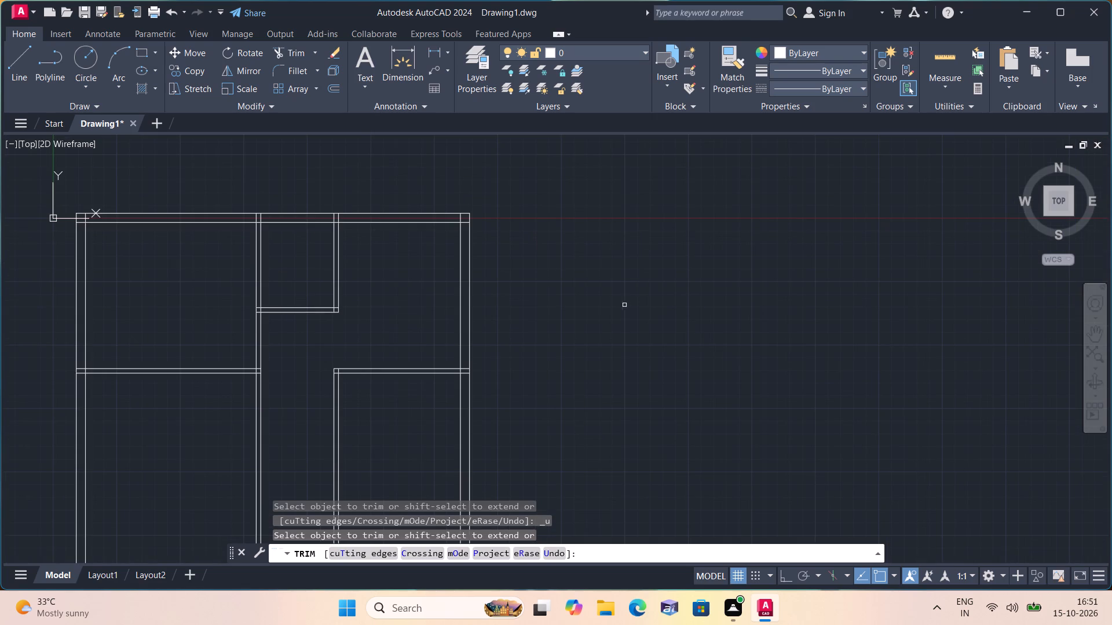
# Trim the overlapping inner wall lines out of the top-left corner of the outer walls.
pyautogui.scroll(-1, 569, 319)
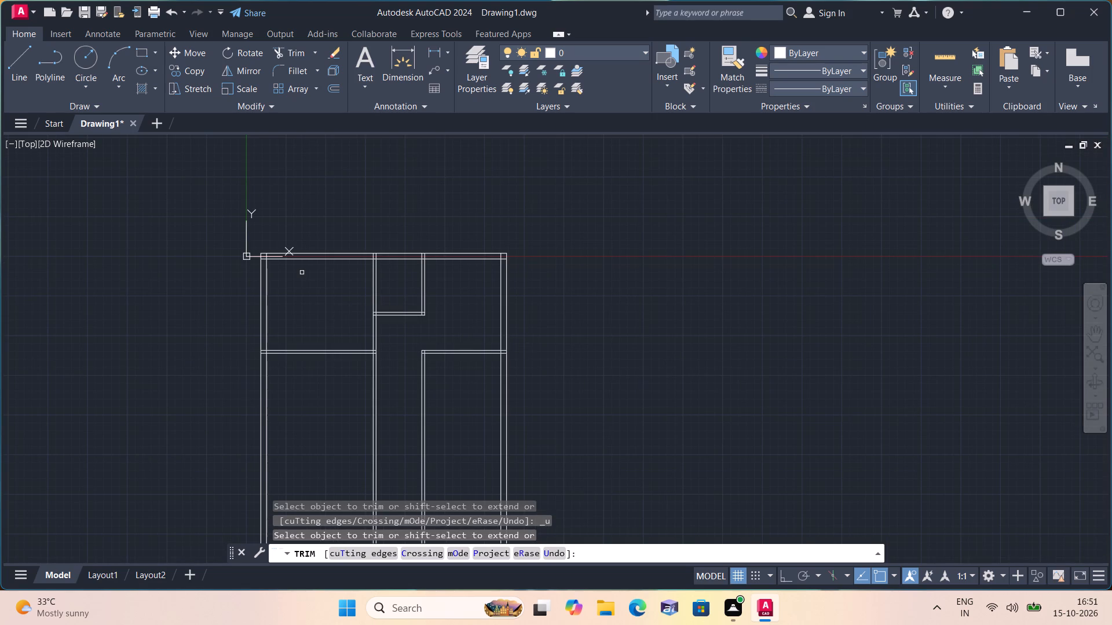
pyautogui.scroll(1, 220, 262)
pyautogui.scroll(2, 305, 255)
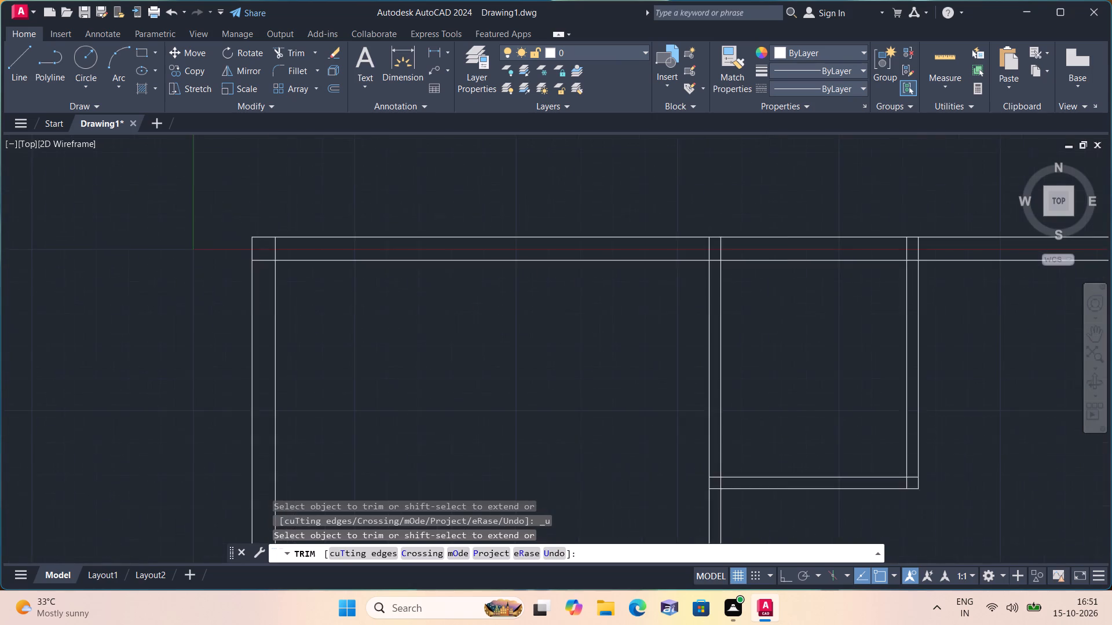
pyautogui.scroll(1, 305, 255)
pyautogui.click(248, 271)
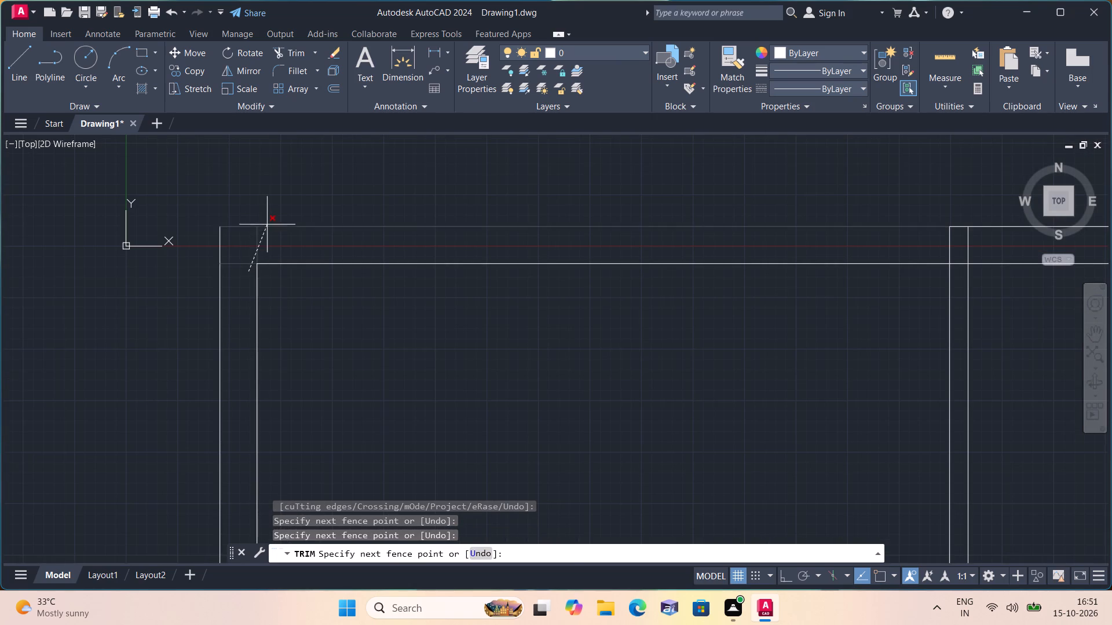
pyautogui.click(267, 240)
# Trim the lines crossing where the left interior wall meets the top wall to open the junction.
pyautogui.scroll(-3, 398, 289)
pyautogui.moveTo(419, 288); pyautogui.dragTo(387, 280, button='middle')
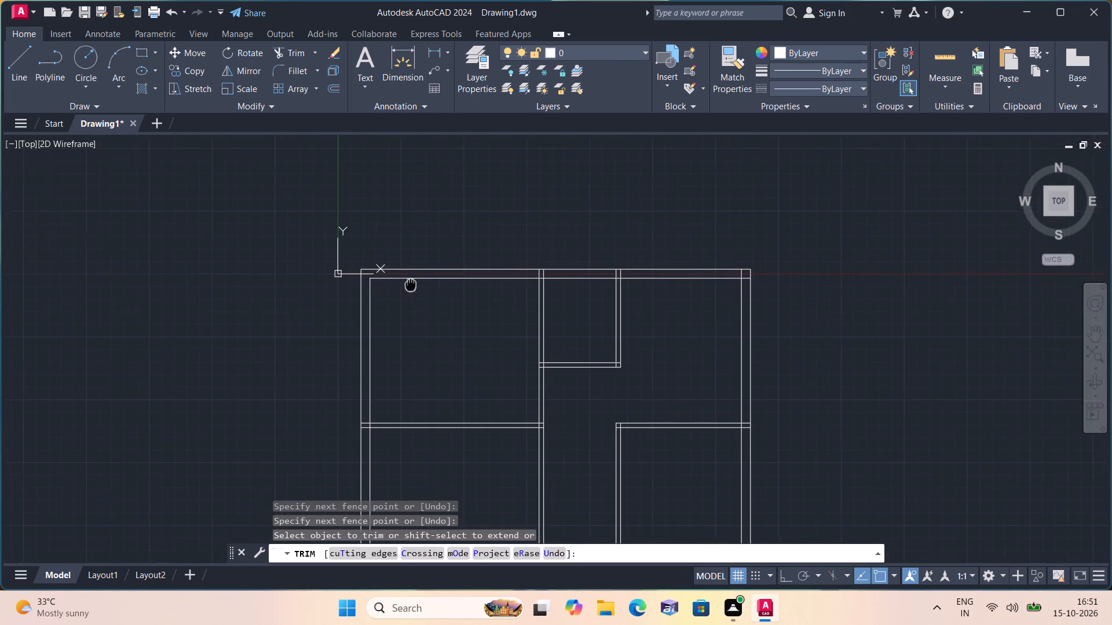
pyautogui.moveTo(387, 280); pyautogui.dragTo(371, 273, button='middle')
pyautogui.scroll(3, 501, 262)
pyautogui.click(509, 264)
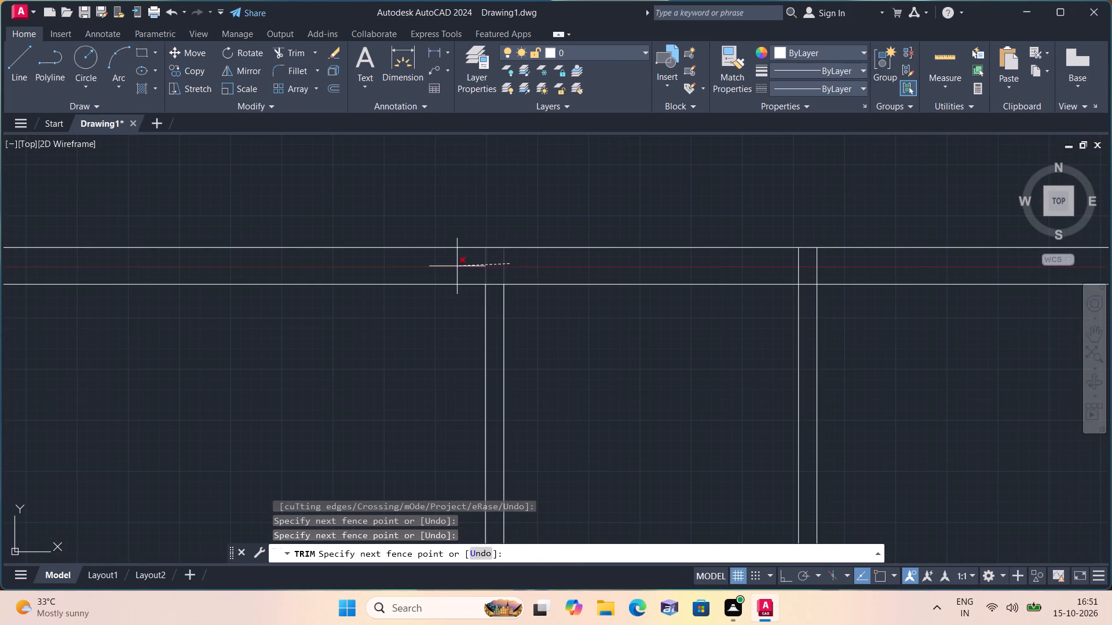
pyautogui.click(457, 266)
pyautogui.click(490, 284)
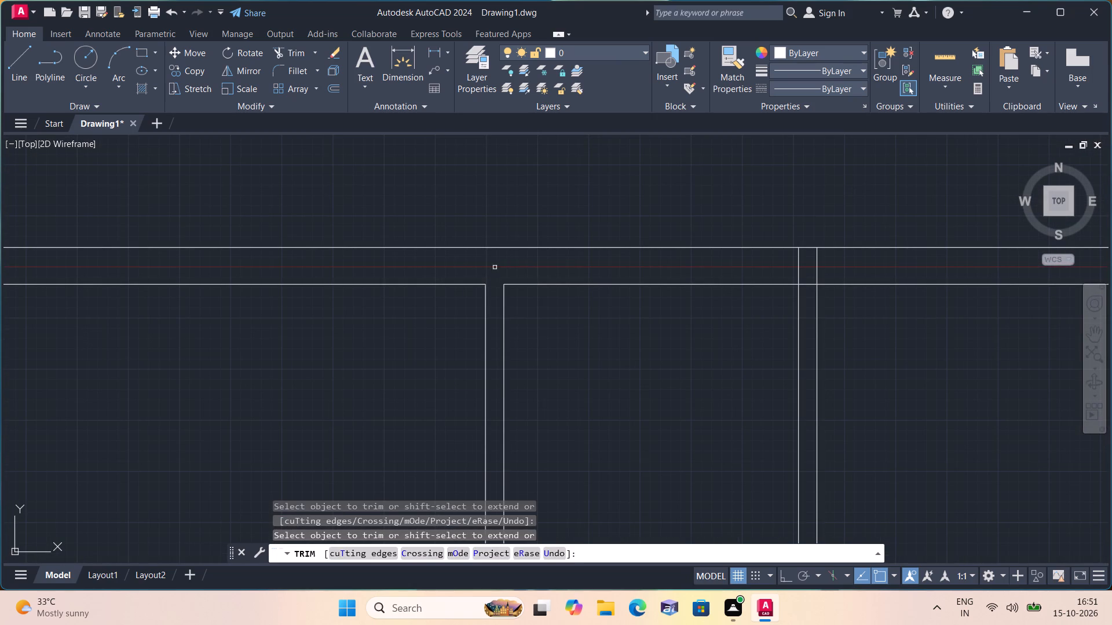
# Trim the lines crossing where the right interior wall meets the top wall to open the junction.
pyautogui.scroll(-1, 512, 260)
pyautogui.scroll(1, 670, 263)
pyautogui.click(730, 262)
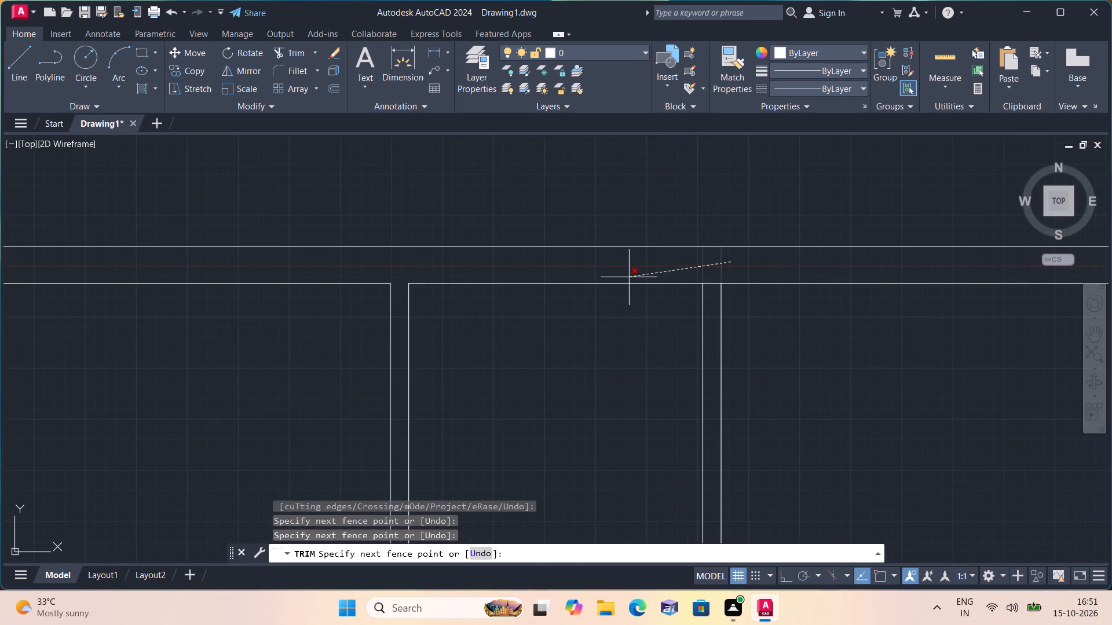
pyautogui.click(629, 277)
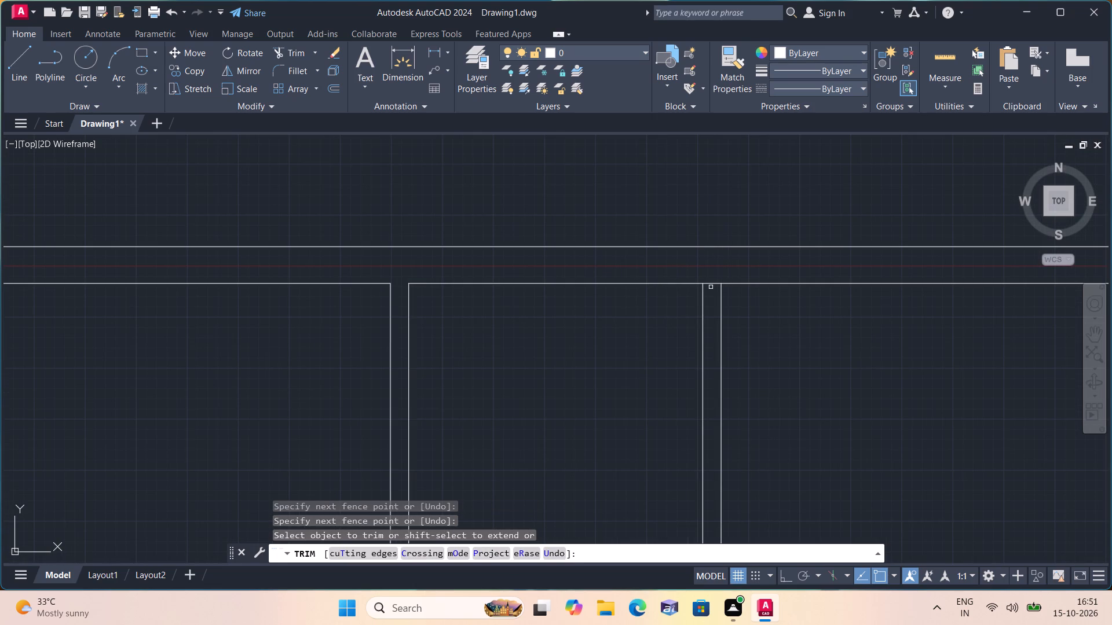
pyautogui.click(711, 283)
# Trim the right outer wall's inner line out of the top wall at the top-right corner.
pyautogui.scroll(-1, 711, 283)
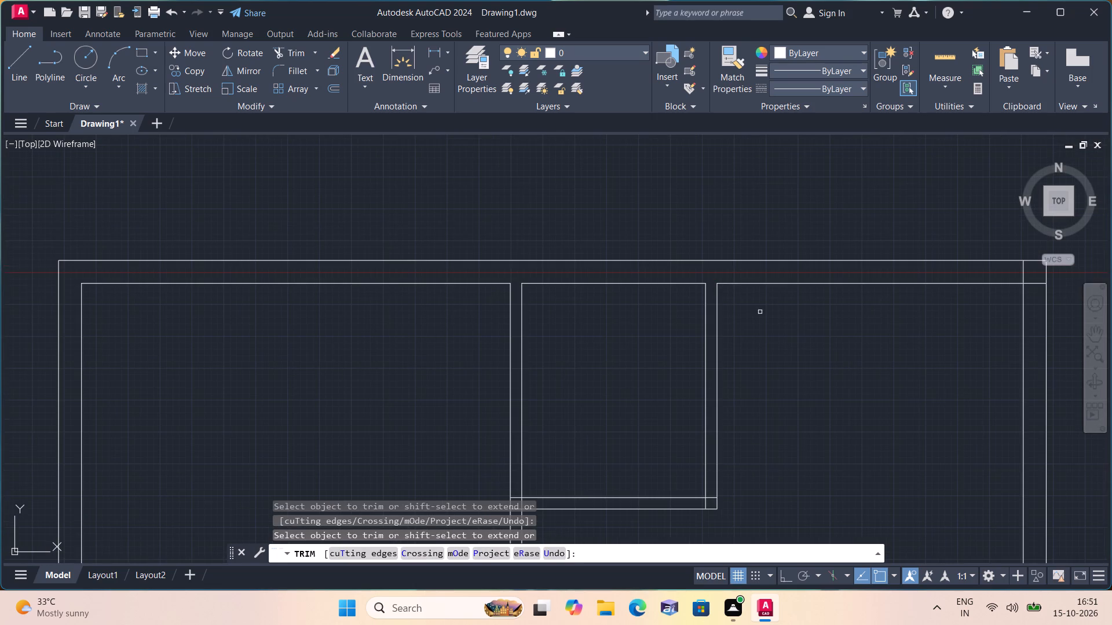
pyautogui.scroll(-2, 735, 297)
pyautogui.scroll(2, 829, 283)
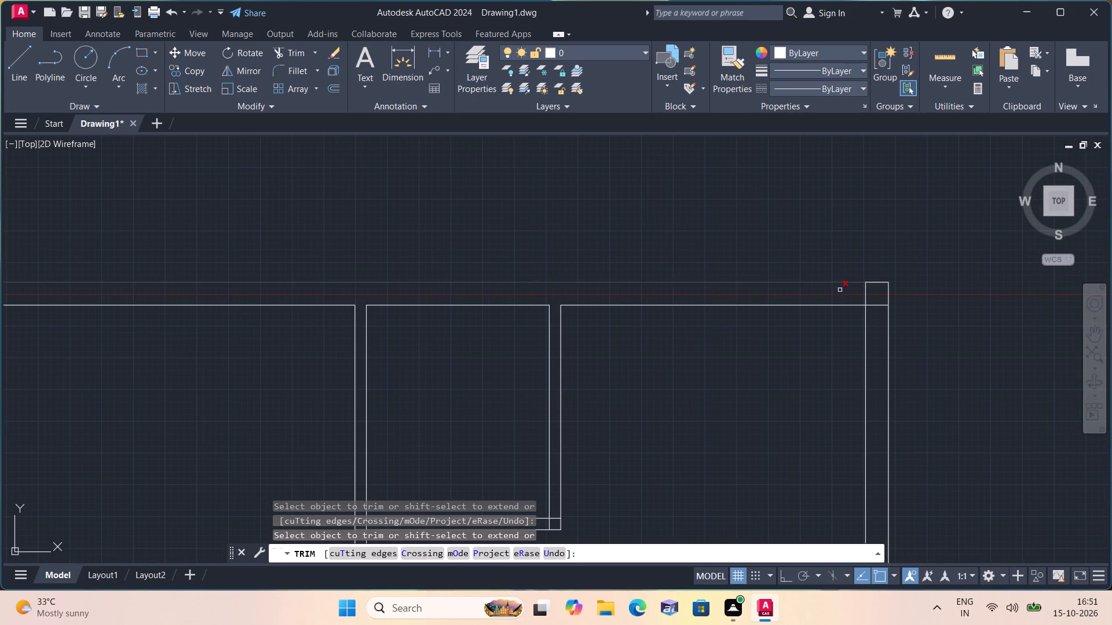
pyautogui.click(847, 294)
pyautogui.click(878, 304)
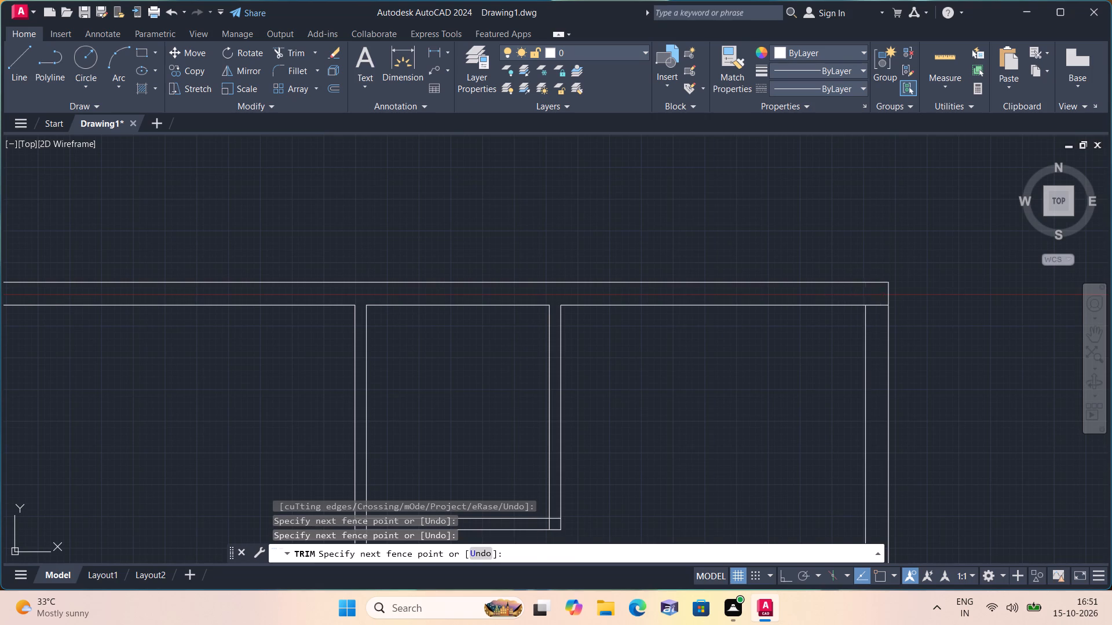
# Trim the overlapping lines where the lower cross partition meets the left outer wall to open the junction.
pyautogui.moveTo(875, 307); pyautogui.dragTo(843, 265, button='middle')
pyautogui.scroll(-1, 829, 255)
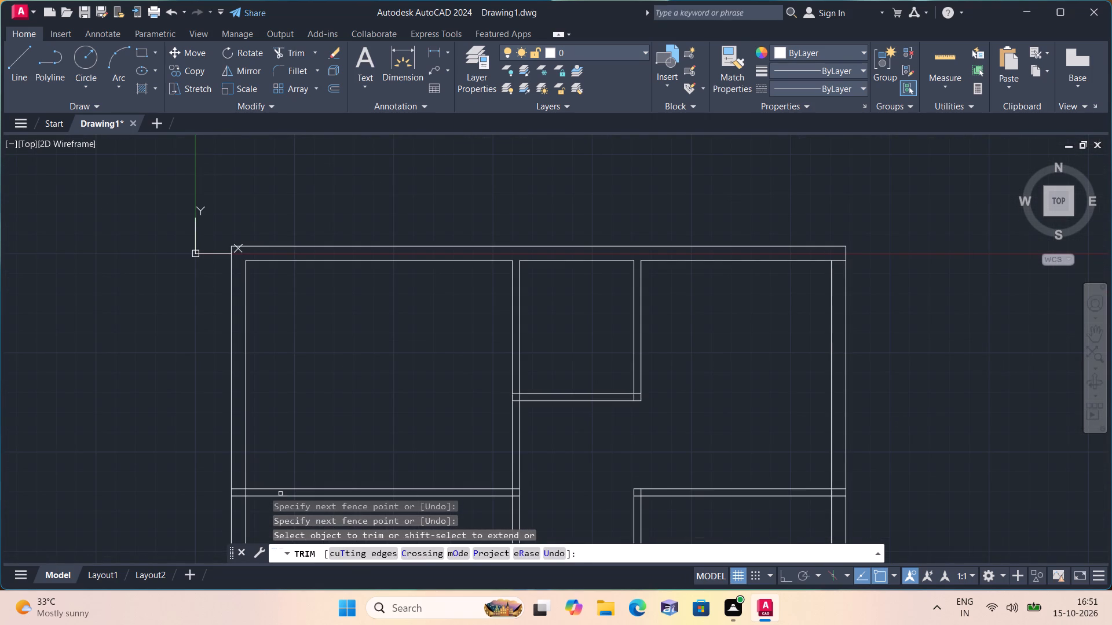
pyautogui.scroll(2, 234, 498)
pyautogui.click(231, 510)
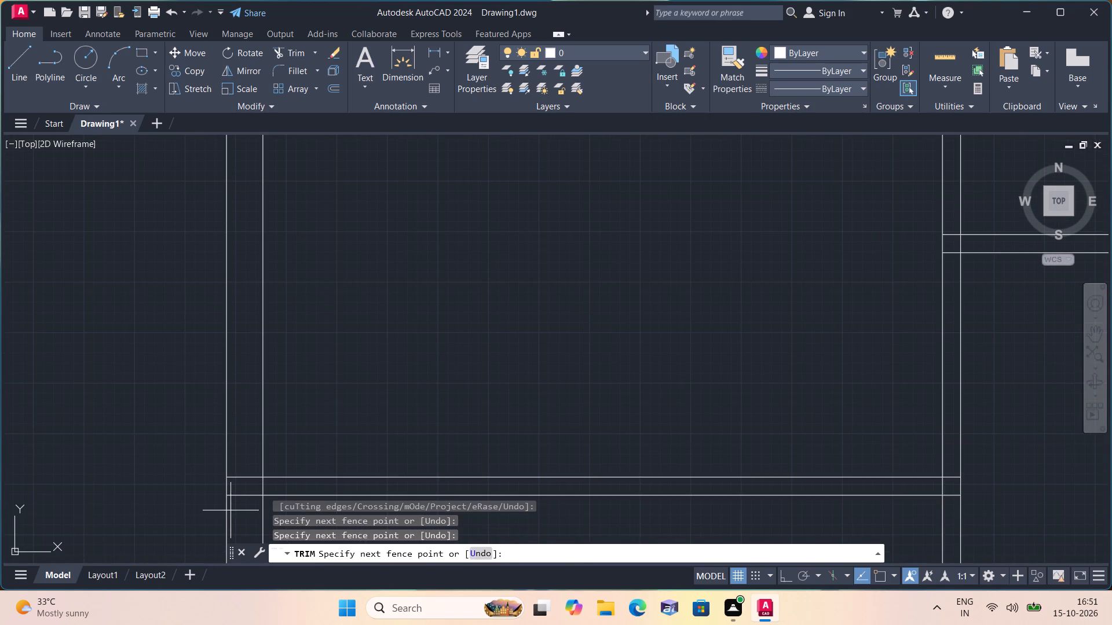
pyautogui.click(240, 462)
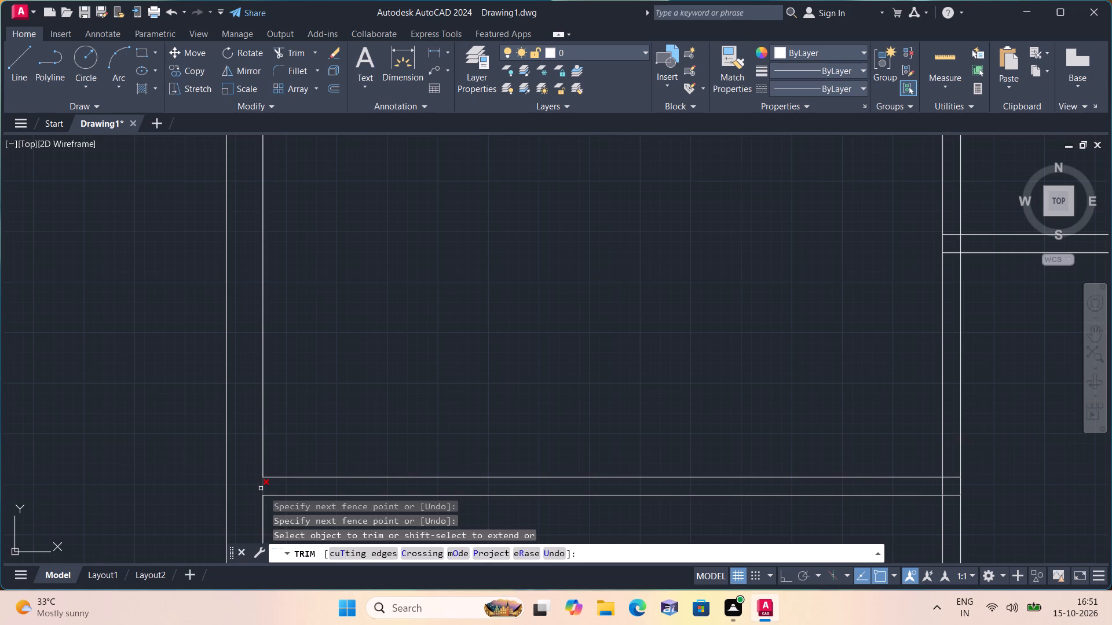
pyautogui.click(261, 488)
# Trim the overlapping lines where the lower cross partition meets the right outer wall to open the junction.
pyautogui.scroll(-3, 261, 488)
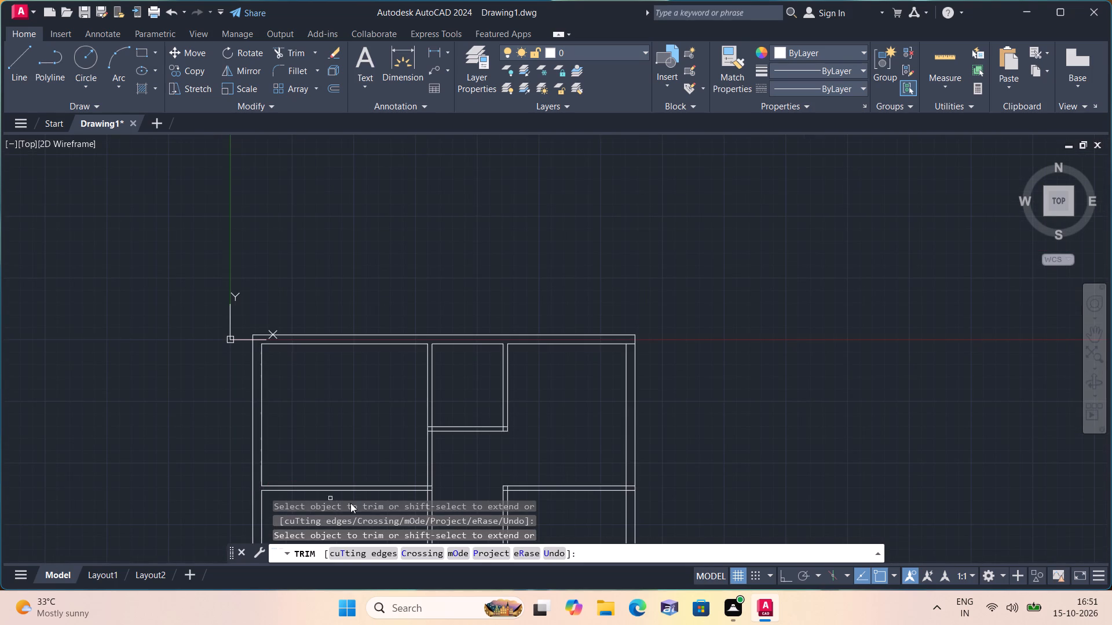
pyautogui.scroll(2, 623, 497)
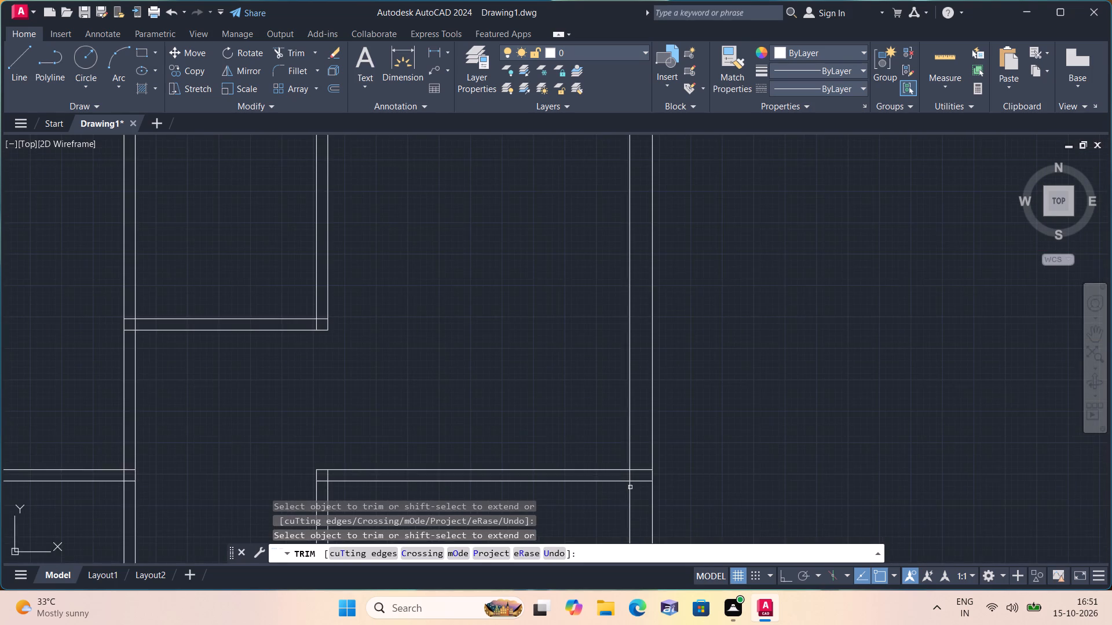
pyautogui.scroll(1, 630, 487)
pyautogui.click(627, 472)
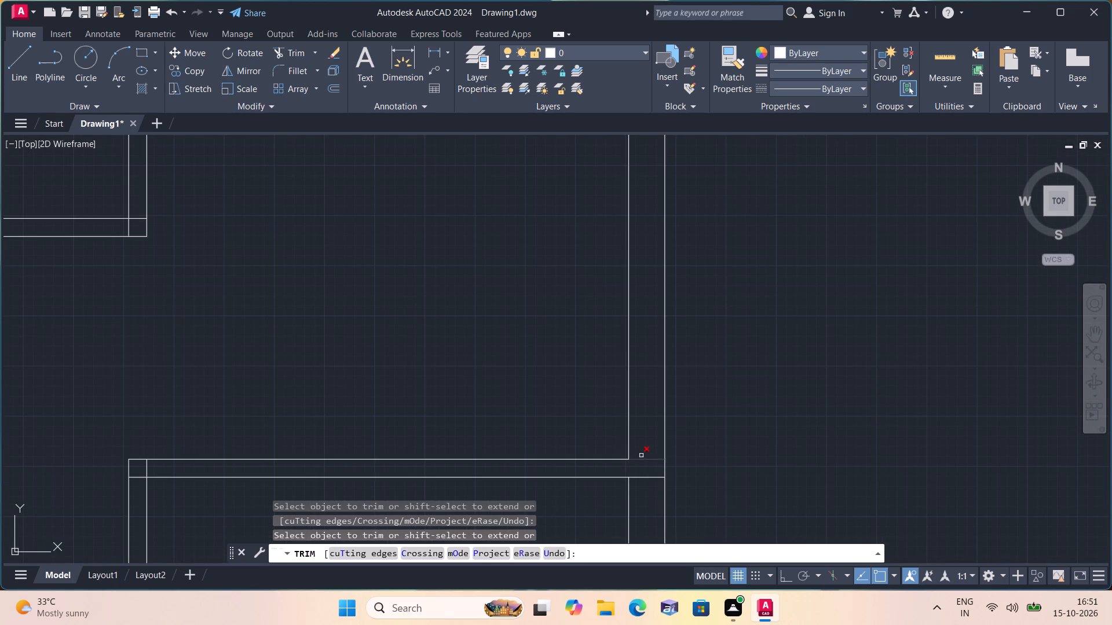
pyautogui.moveTo(643, 451); pyautogui.dragTo(649, 491)
# Trim the overlapping lines where the middle bay's upper cross partition meets the left interior wall.
pyautogui.scroll(-2, 649, 491)
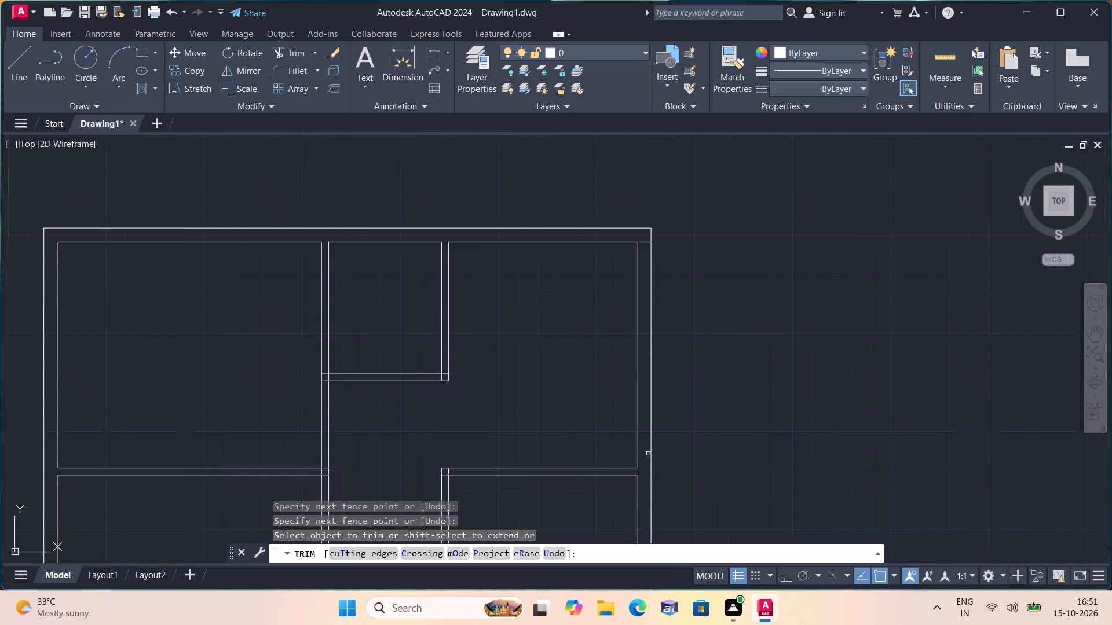
pyautogui.scroll(-1, 661, 361)
pyautogui.moveTo(718, 406); pyautogui.dragTo(692, 340, button='middle')
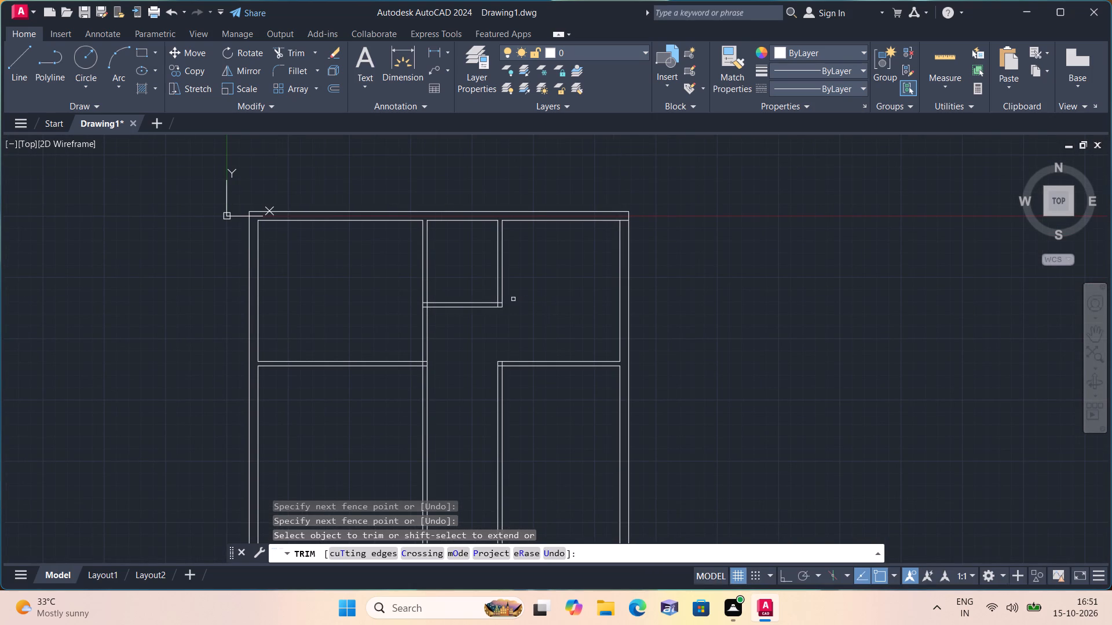
pyautogui.scroll(2, 398, 317)
pyautogui.scroll(1, 462, 306)
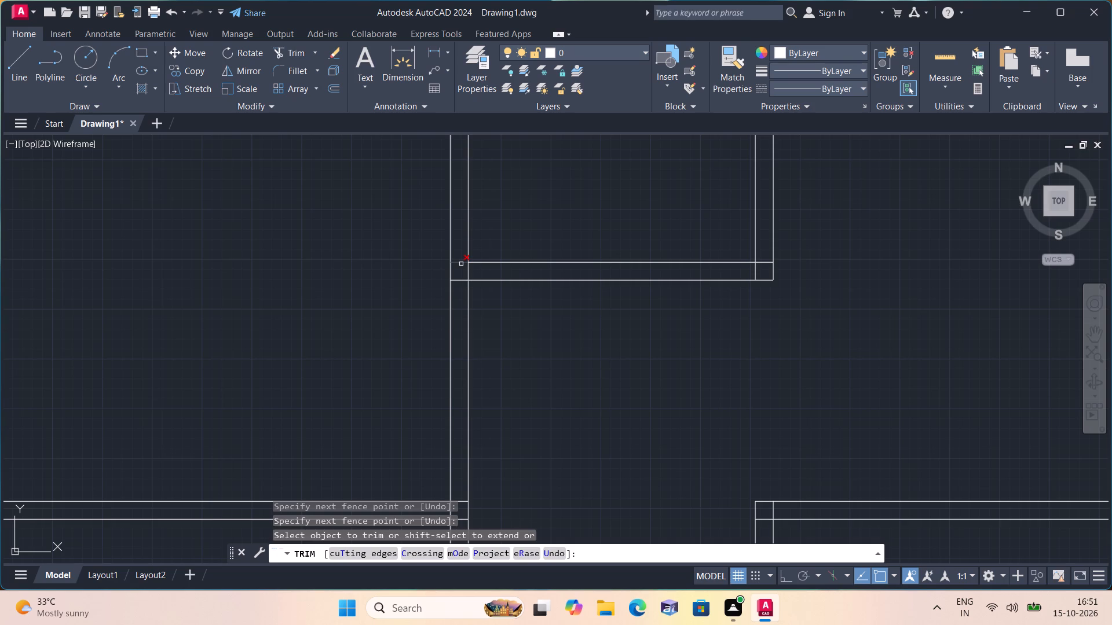
pyautogui.click(461, 264)
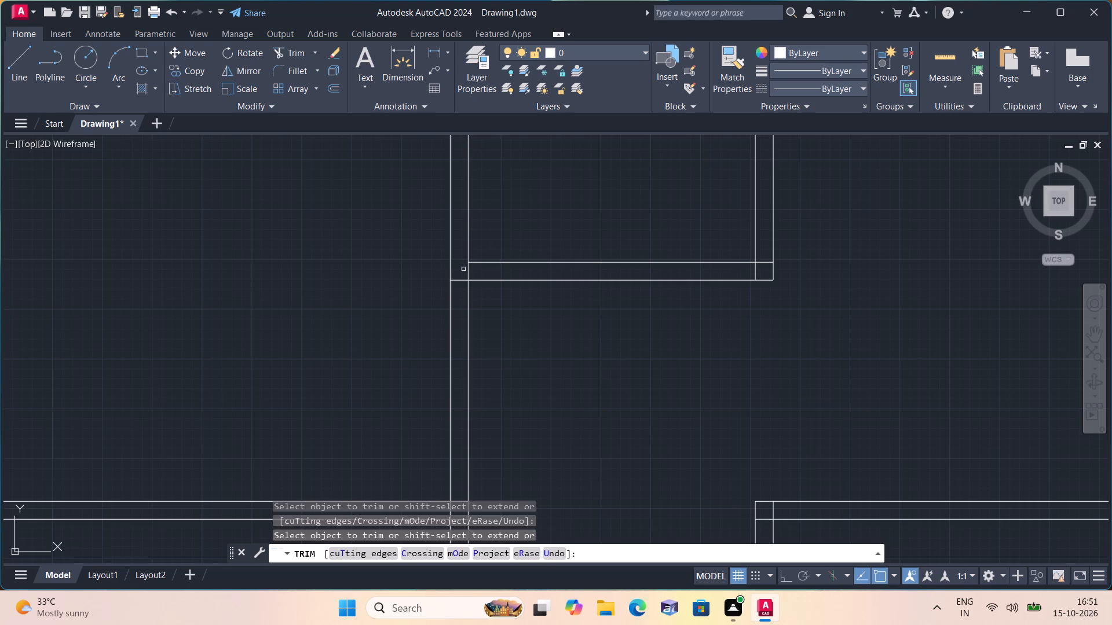
pyautogui.click(467, 272)
# Trim the overlapping lines where the lower cross partition meets the left interior wall to open the junction.
pyautogui.scroll(-1, 503, 271)
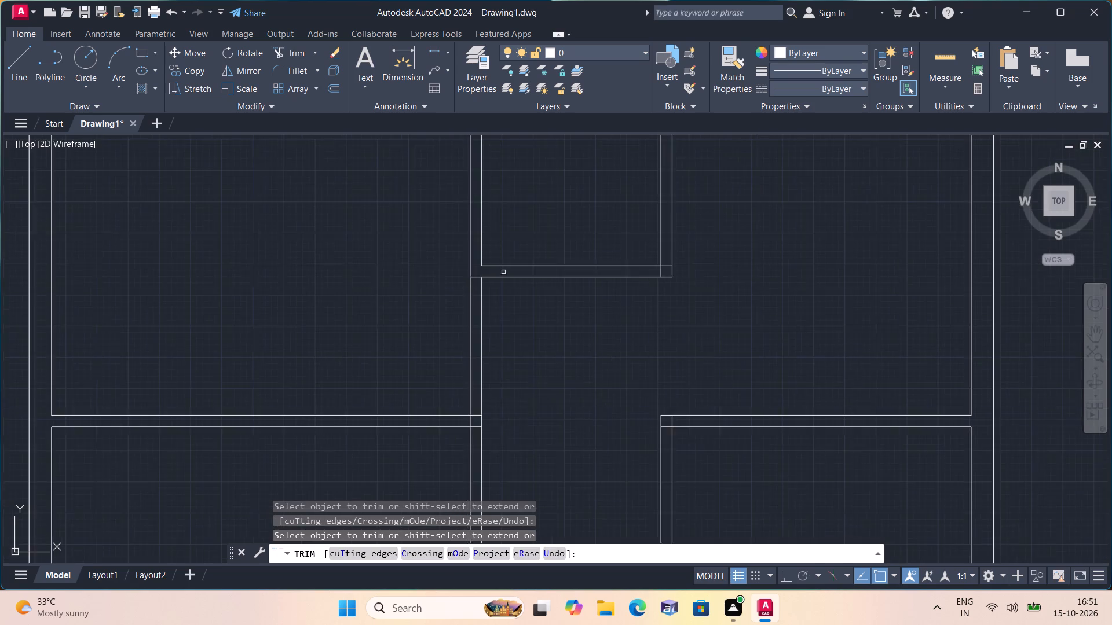
pyautogui.scroll(-1, 503, 272)
pyautogui.scroll(2, 504, 387)
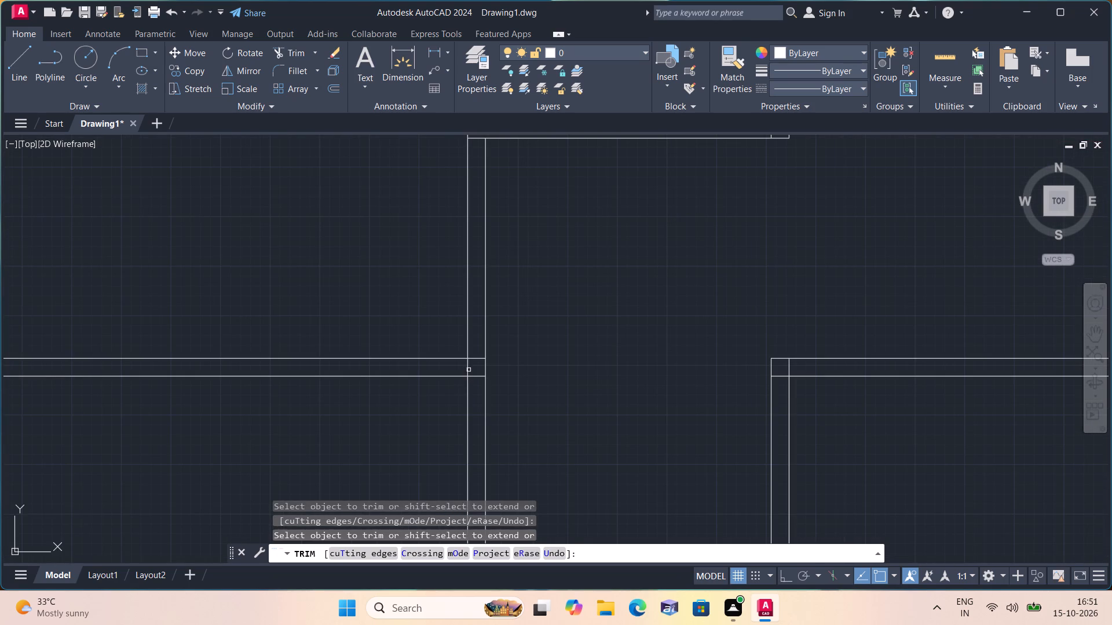
pyautogui.click(463, 366)
pyautogui.click(484, 354)
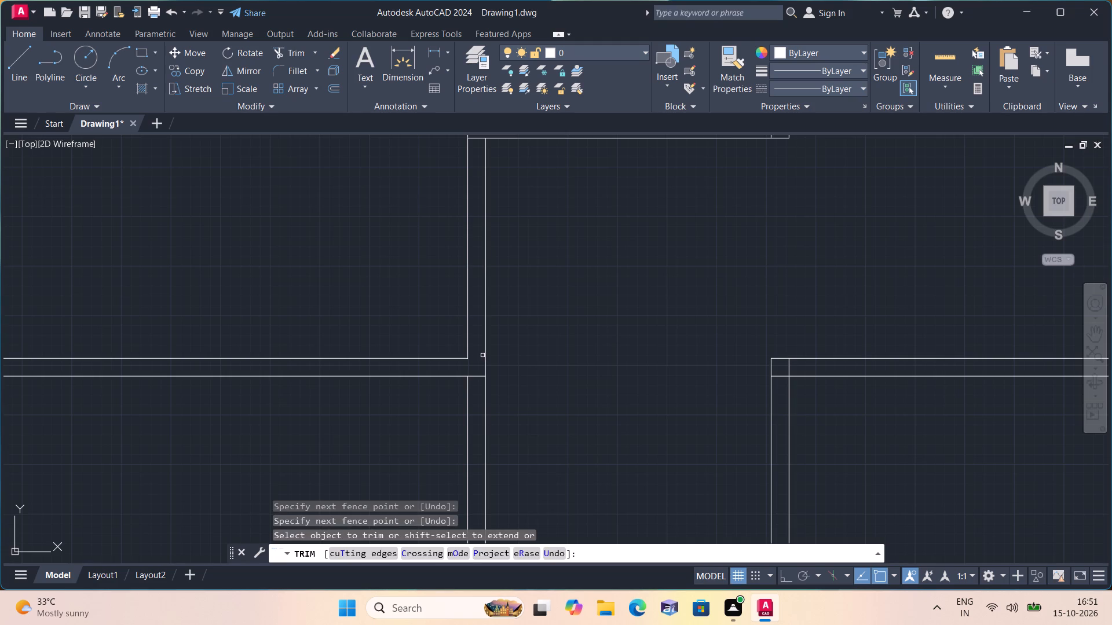
pyautogui.moveTo(482, 356); pyautogui.dragTo(482, 366)
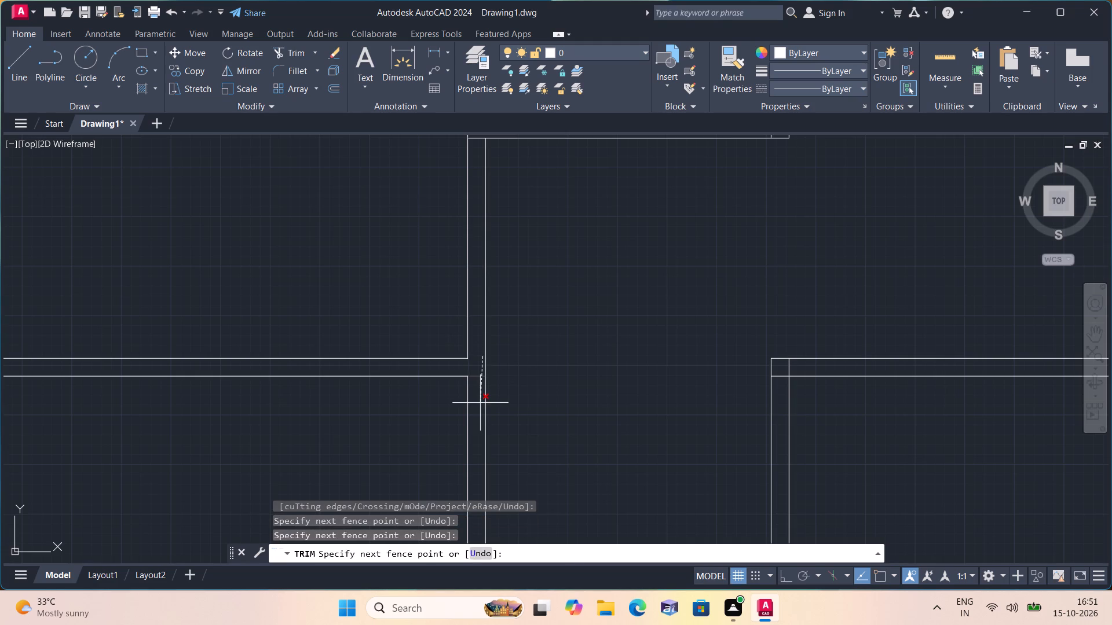
pyautogui.click(480, 403)
# Trim the overlapping lines at the corner where the middle bay's upper cross partition meets the right interior wall.
pyautogui.scroll(-2, 466, 377)
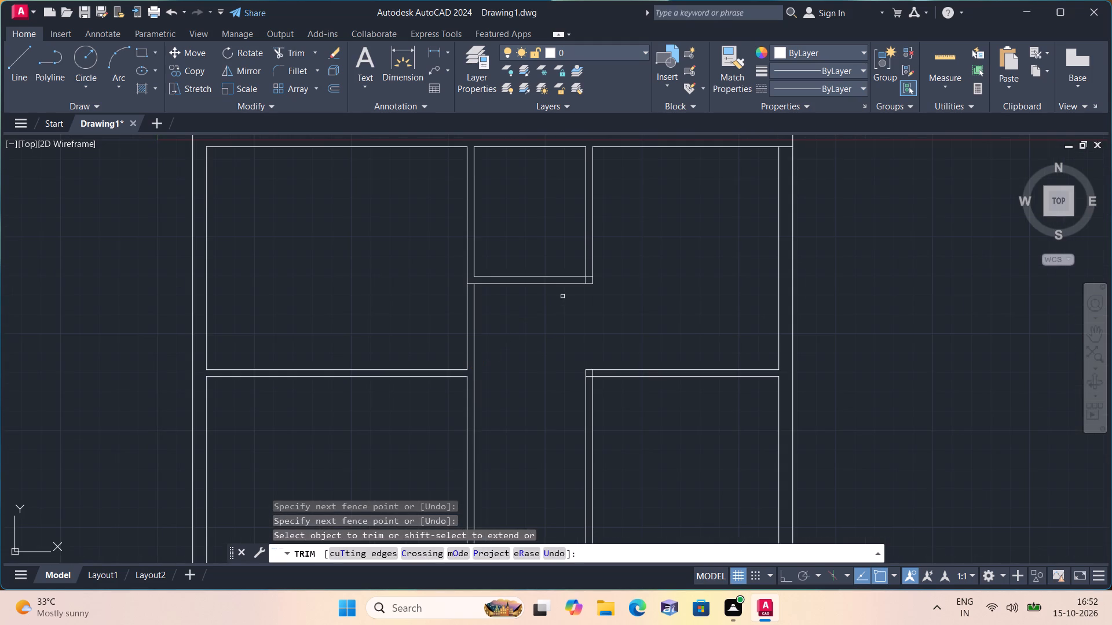
pyautogui.scroll(3, 564, 289)
pyautogui.click(659, 233)
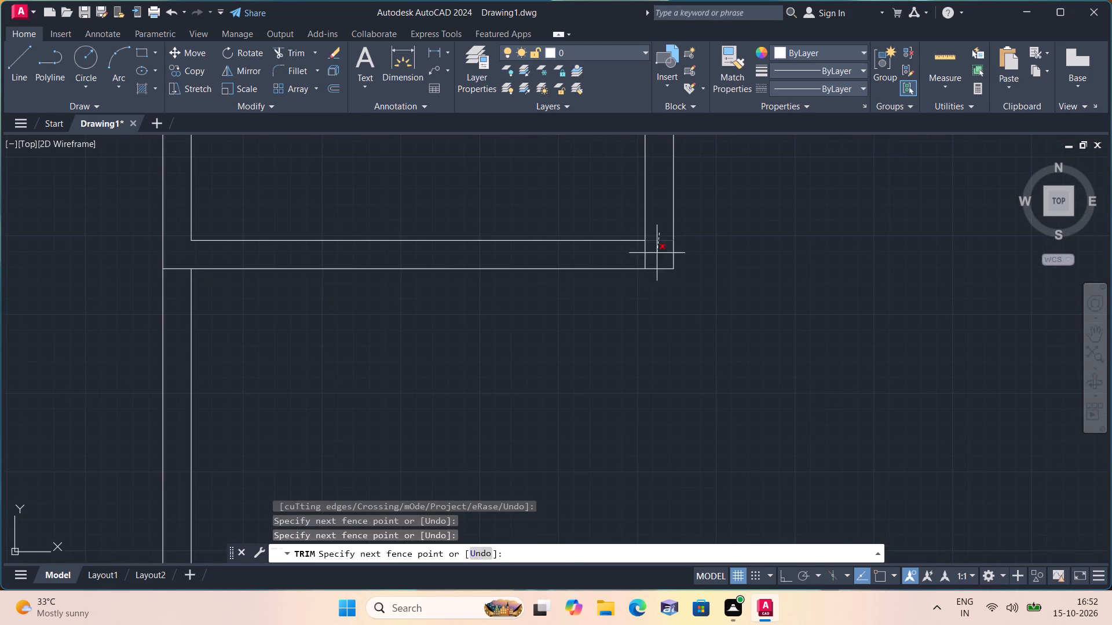
pyautogui.click(621, 267)
# Trim the overlapping lines at the corner where the right-hand lower cross partition meets the right interior wall, finishing the trim.
pyautogui.scroll(-4, 599, 297)
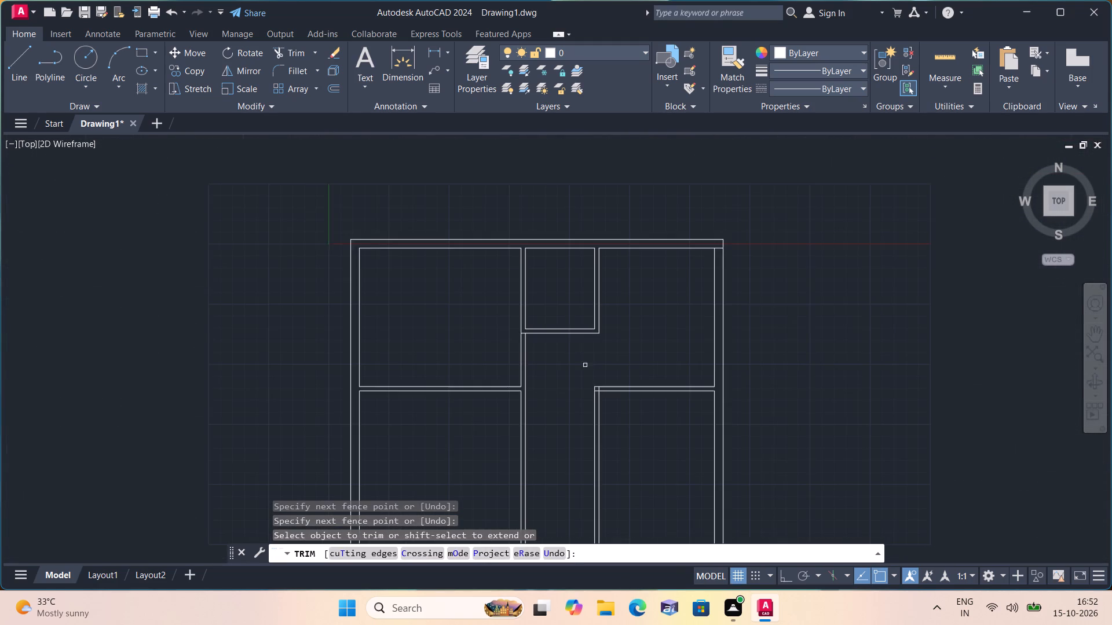
pyautogui.scroll(4, 603, 413)
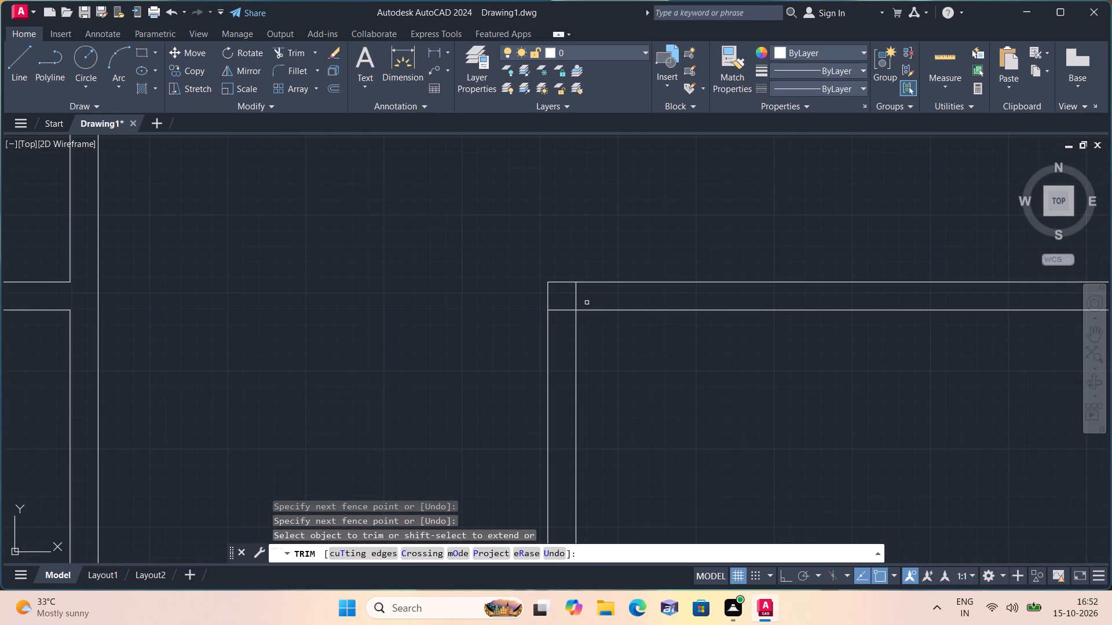
pyautogui.click(587, 303)
pyautogui.click(561, 315)
pyautogui.scroll(-4, 561, 315)
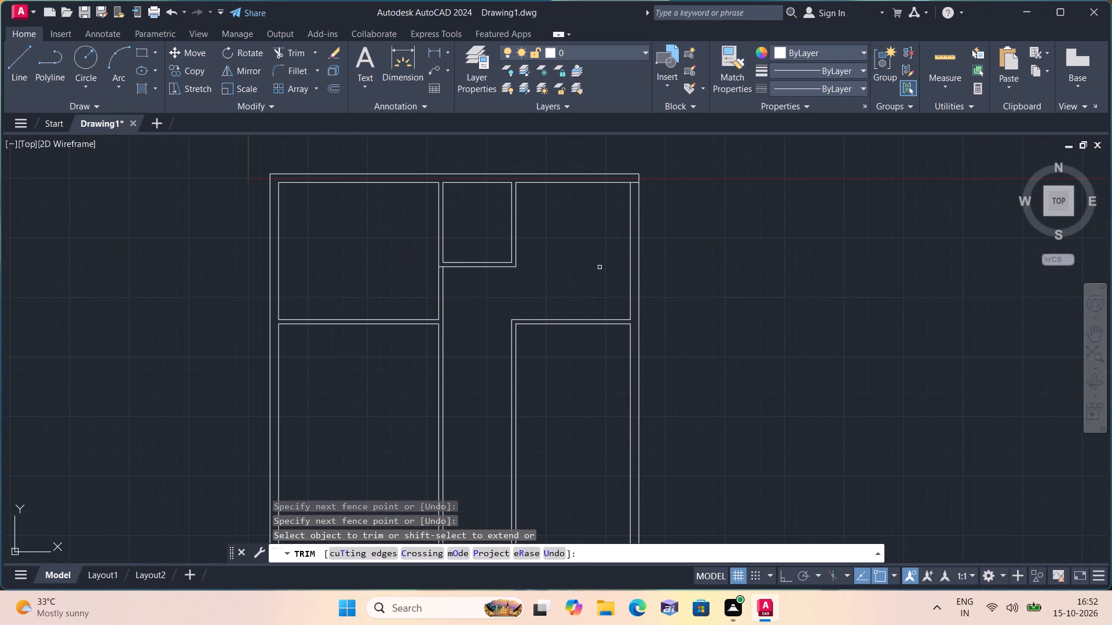
pyautogui.press('space')
# In the lower-right room, offset the cross partition's lower line 6' downward and the outer wall's inner line 6' inward.
pyautogui.write('offset')
pyautogui.press('space')
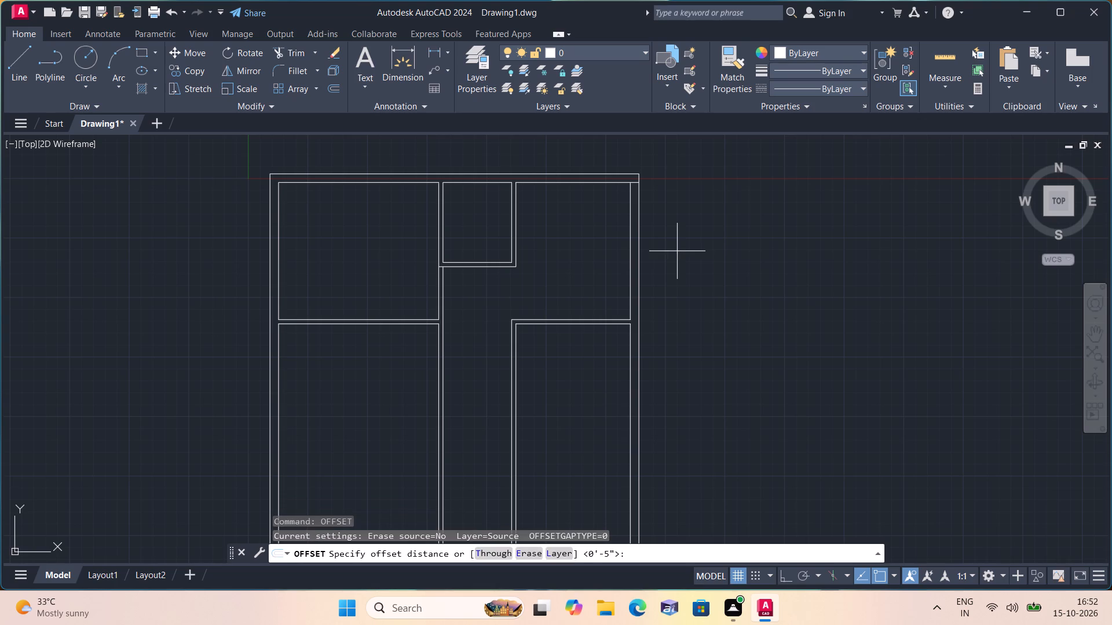
pyautogui.moveTo(683, 380); pyautogui.dragTo(612, 320, button='middle')
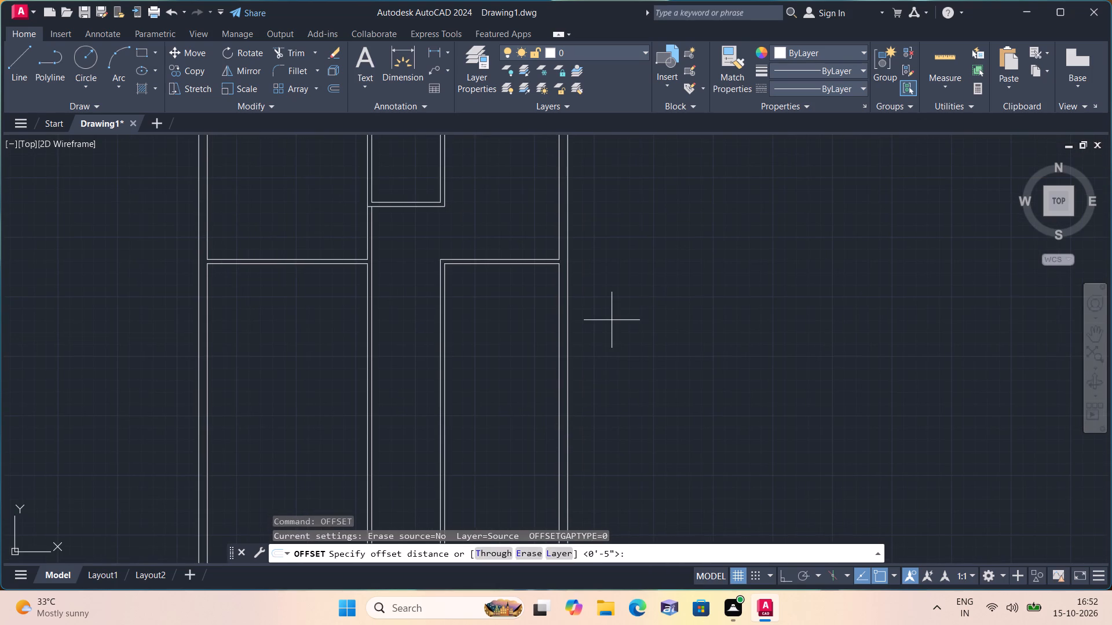
pyautogui.scroll(1, 612, 320)
pyautogui.write("6'")
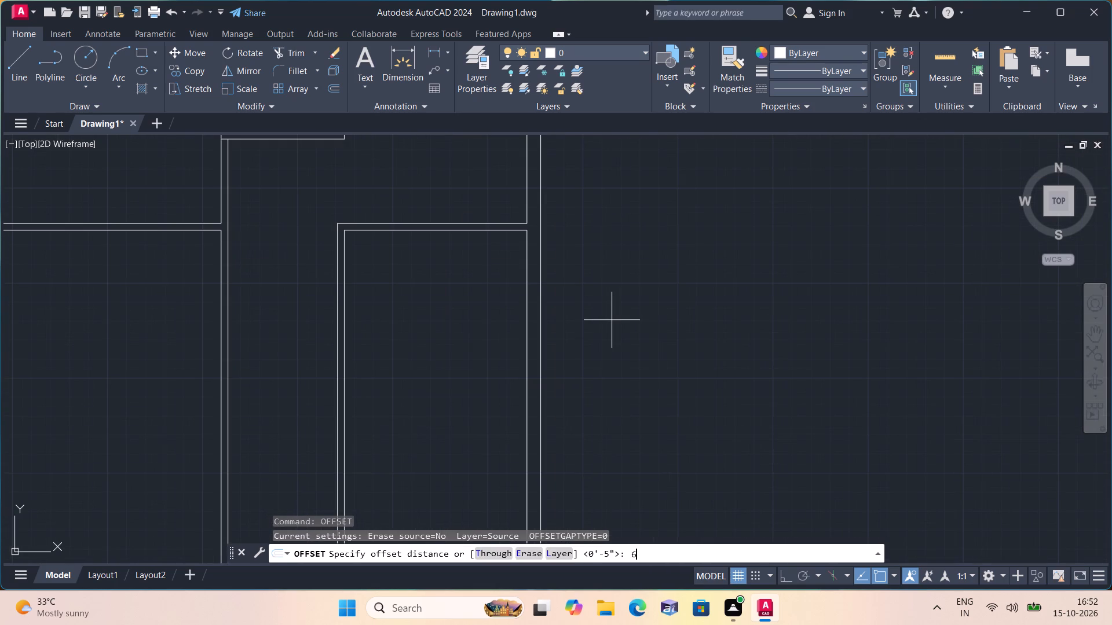
pyautogui.press('space')
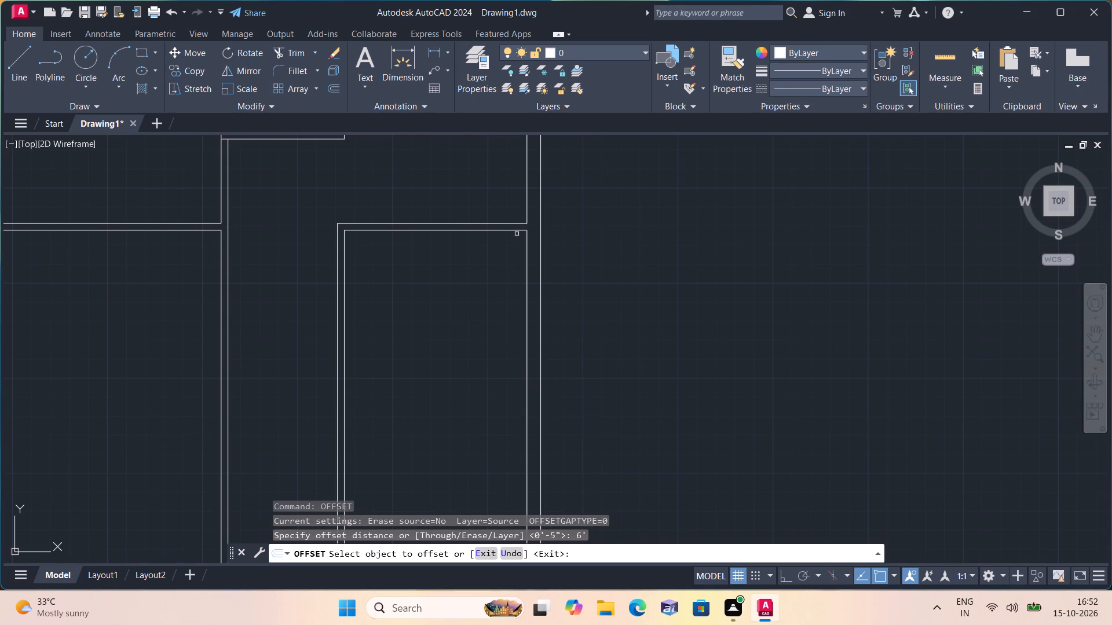
pyautogui.click(513, 232)
pyautogui.click(502, 365)
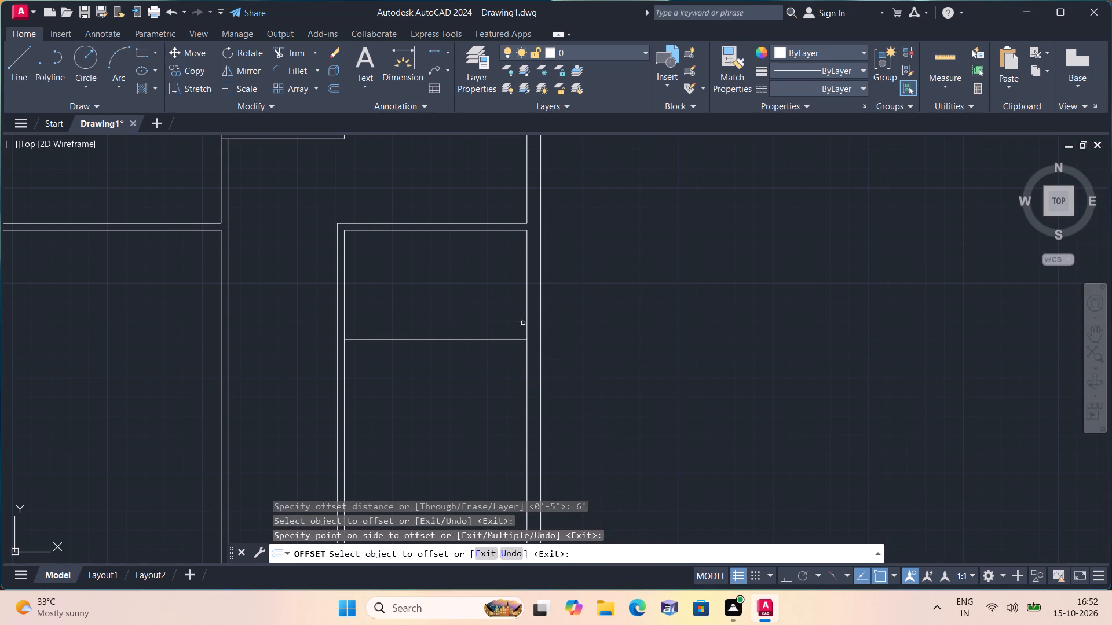
pyautogui.click(526, 322)
pyautogui.click(388, 333)
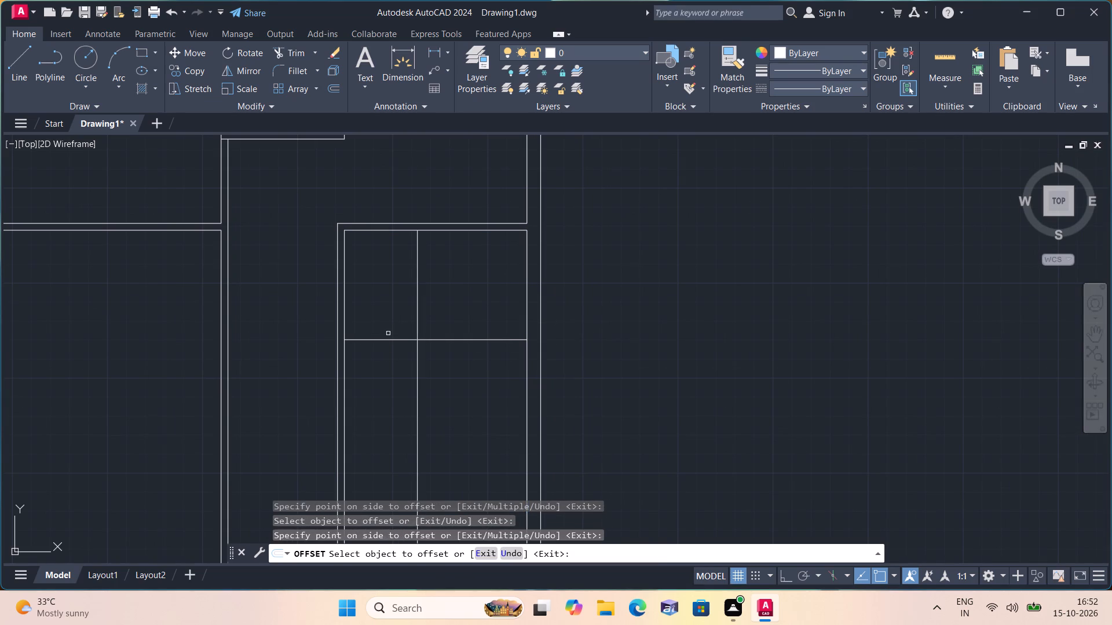
pyautogui.press('space')
# Offset the new horizontal line 4.5" downward and the new vertical line 4.5" to the left to form double-line partitions.
pyautogui.press('space')
pyautogui.write('4.5"')
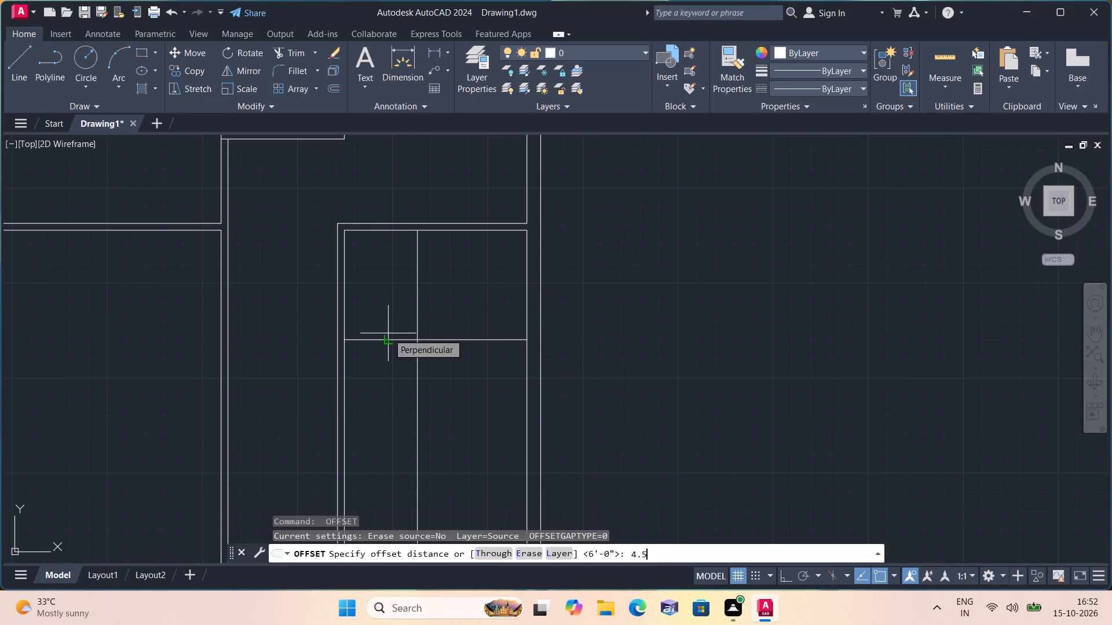
pyautogui.press('space')
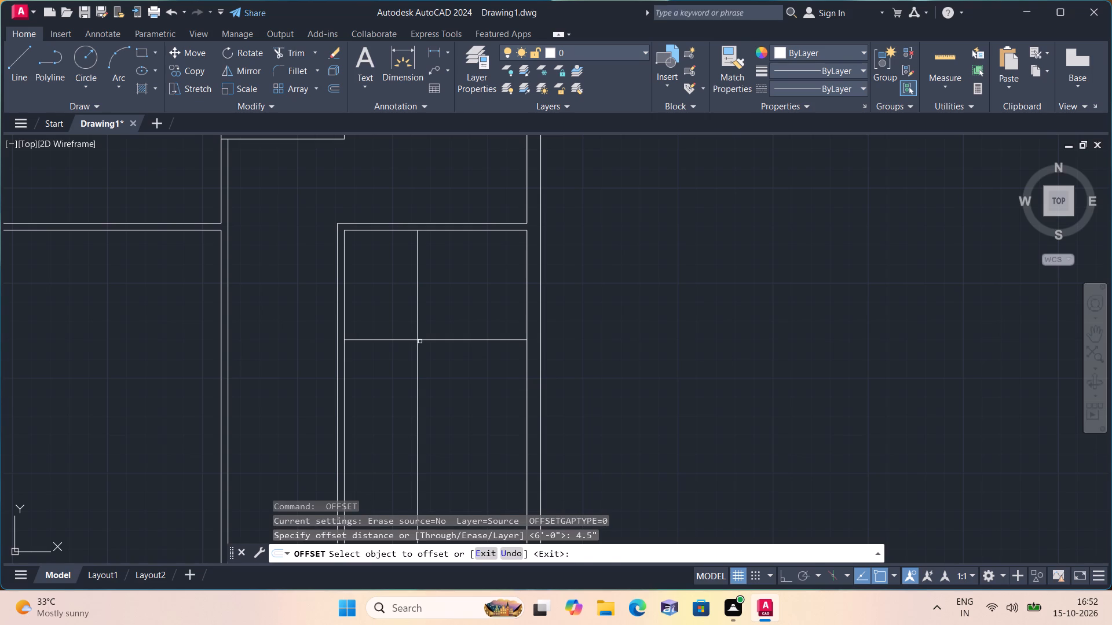
pyautogui.click(422, 341)
pyautogui.click(425, 369)
pyautogui.click(419, 333)
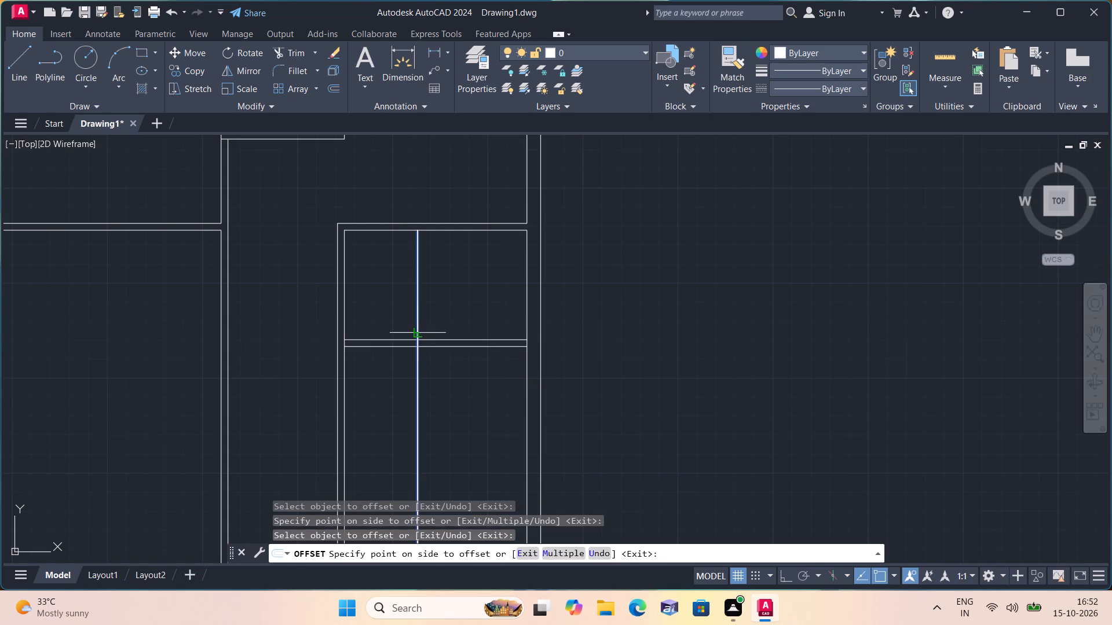
pyautogui.click(379, 317)
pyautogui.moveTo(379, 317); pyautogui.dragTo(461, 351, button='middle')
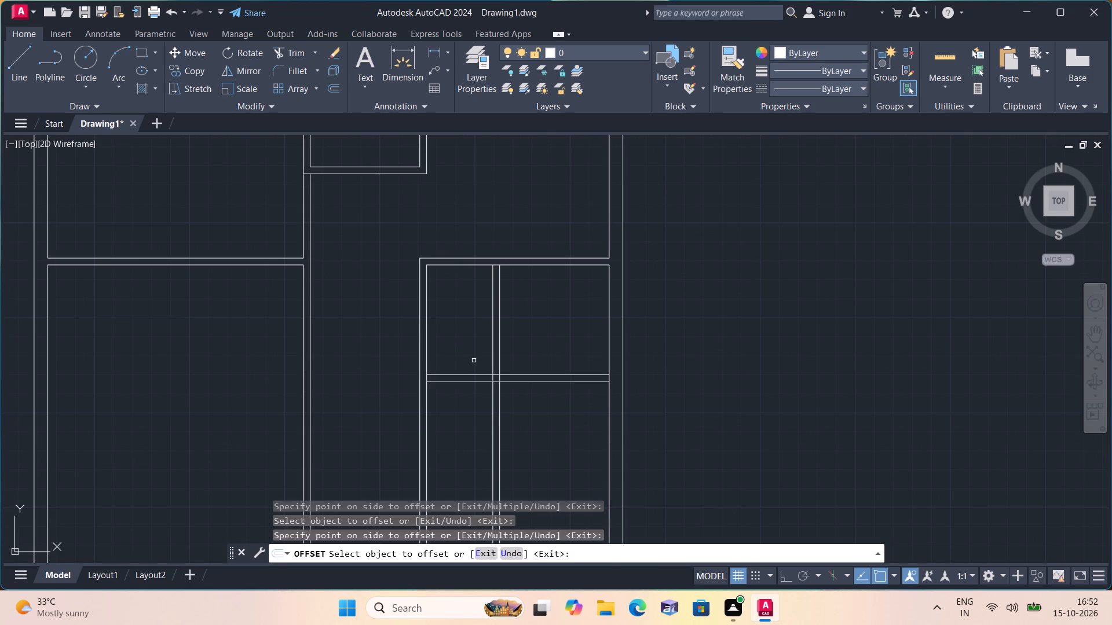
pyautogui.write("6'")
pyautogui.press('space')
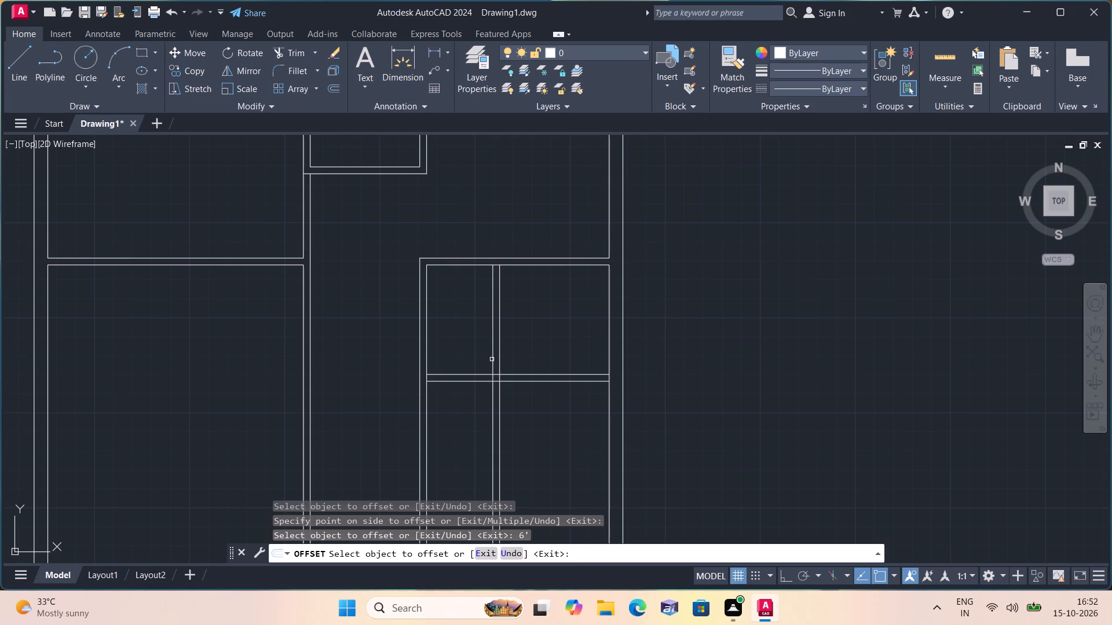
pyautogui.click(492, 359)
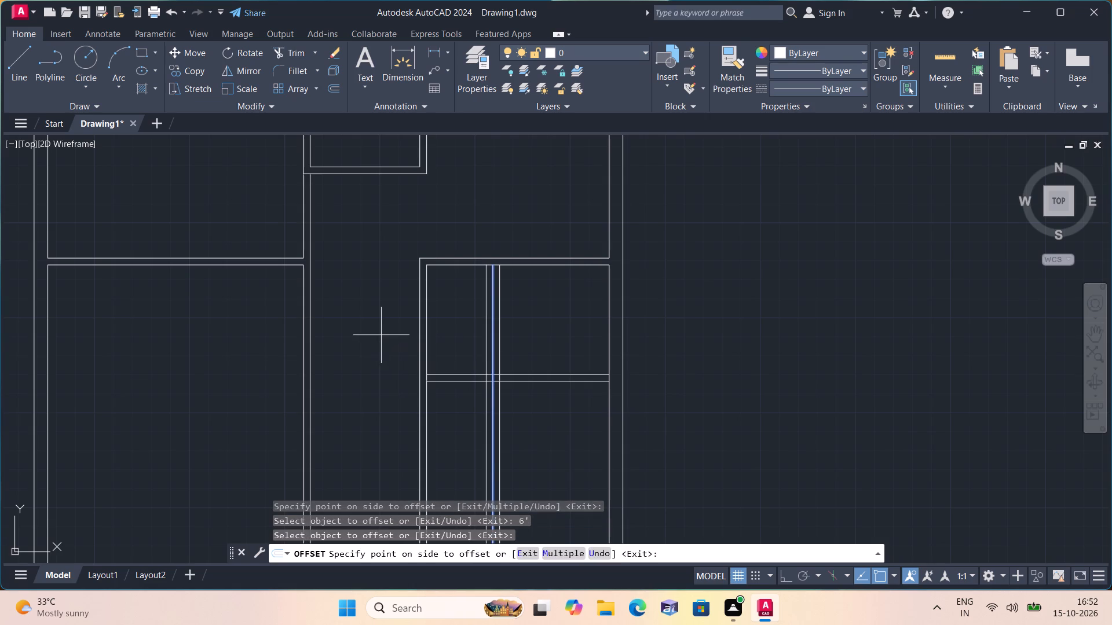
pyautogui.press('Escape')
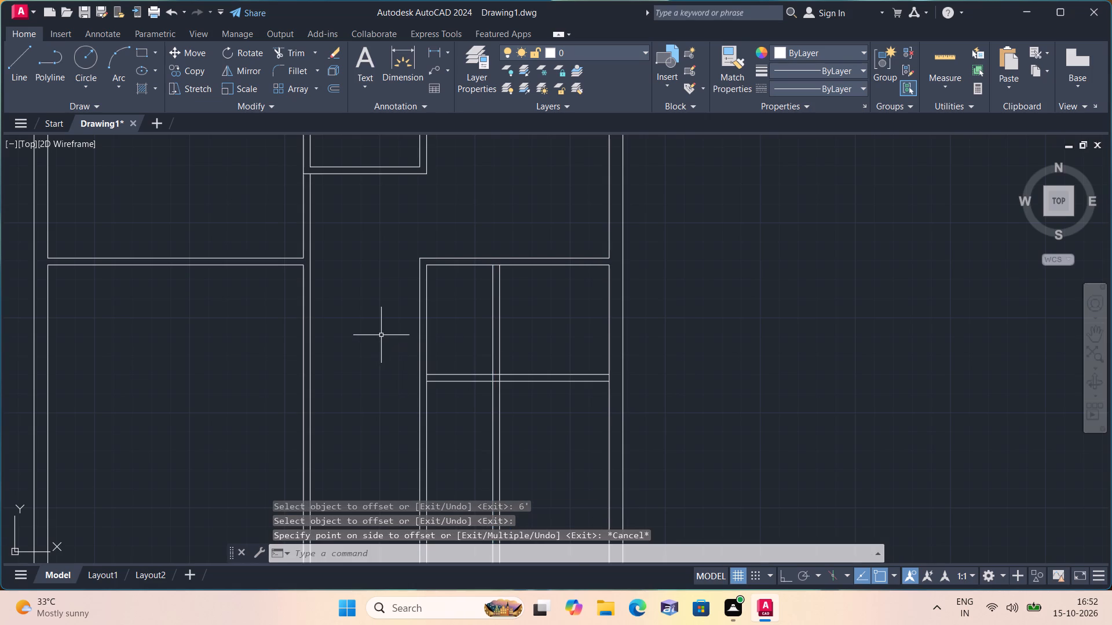
# Trim away both lines of the right interior wall below the lower cross partition, including the piece capping the new horizontal partition's end.
pyautogui.write('trim')
pyautogui.press('space')
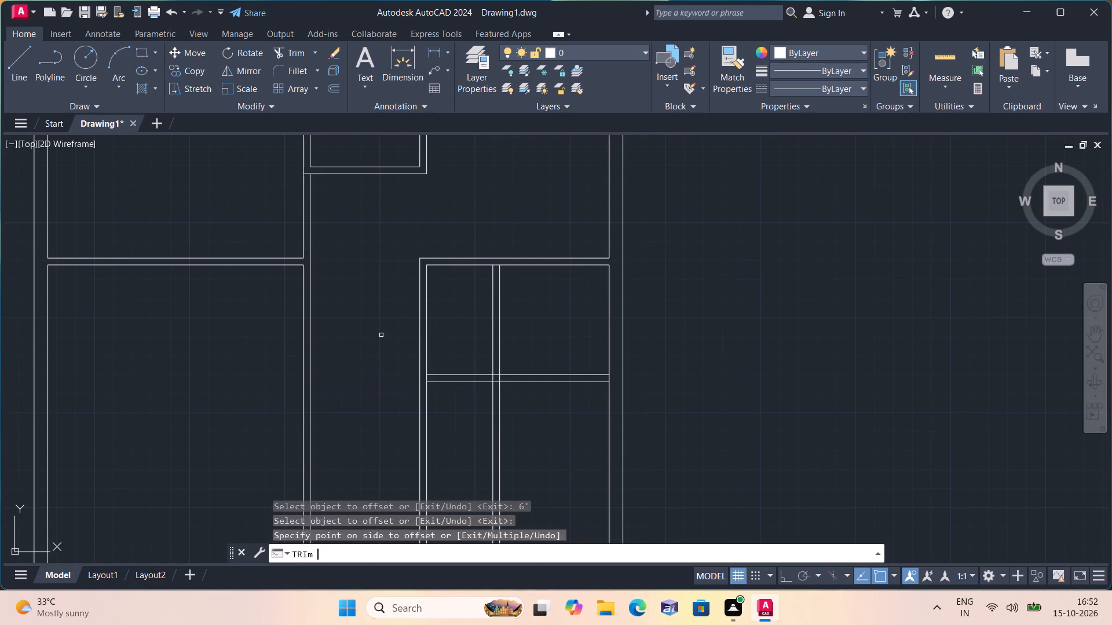
pyautogui.click(444, 321)
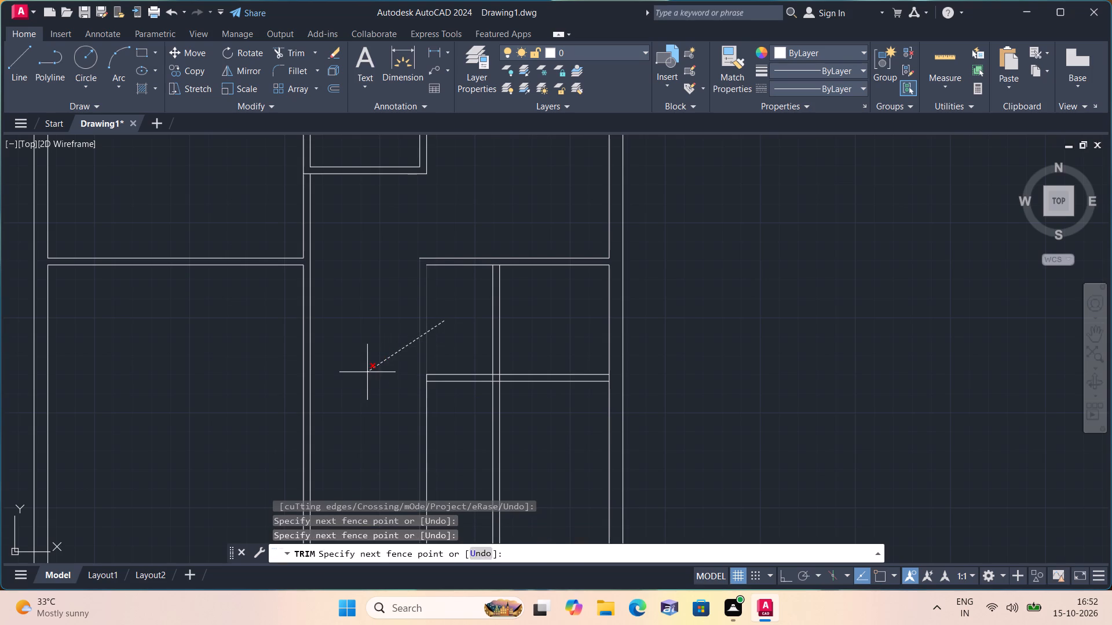
pyautogui.click(367, 372)
pyautogui.click(414, 406)
pyautogui.click(461, 409)
pyautogui.scroll(2, 428, 374)
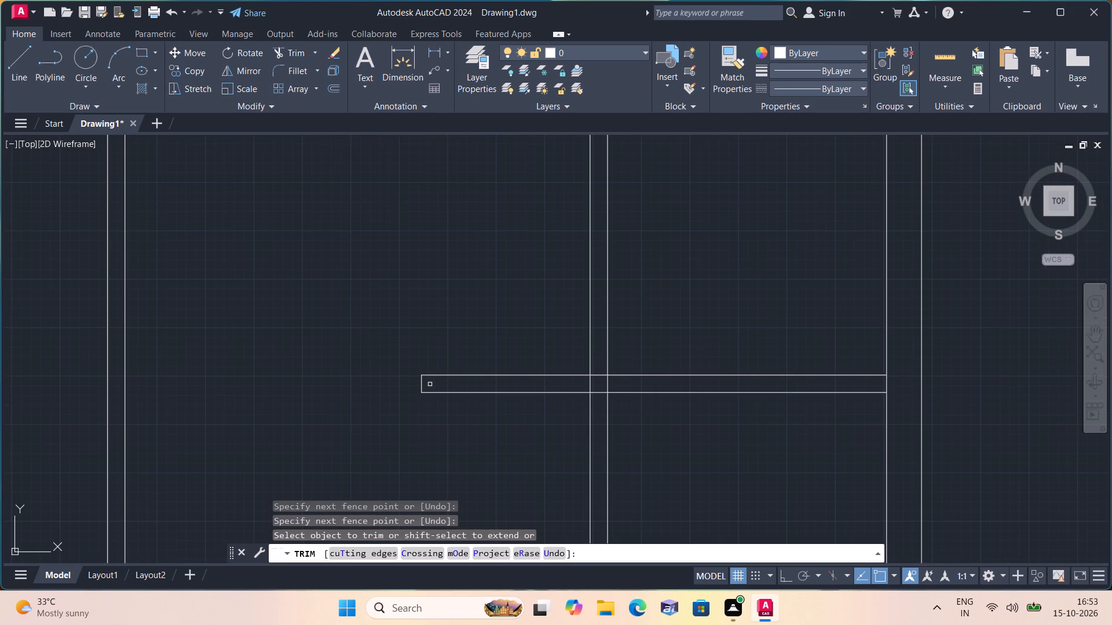
pyautogui.click(430, 385)
pyautogui.click(362, 383)
pyautogui.scroll(-2, 362, 383)
pyautogui.press('space')
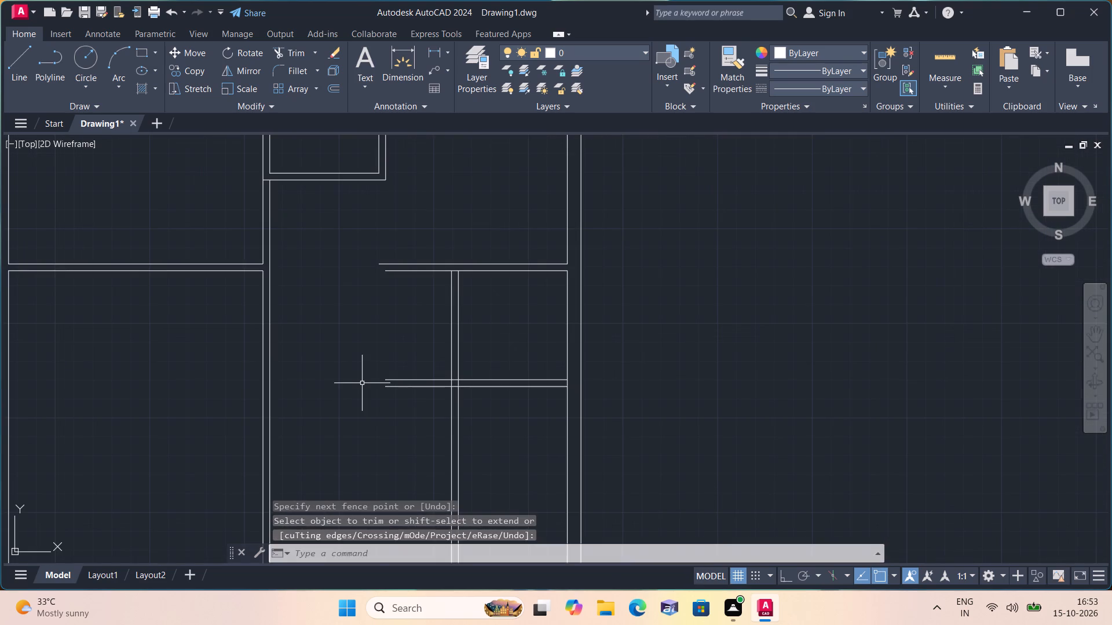
# Offset the left line of the new vertical partition 6' to the left, into the middle bay.
pyautogui.write('og')
pyautogui.press('BackSpace')
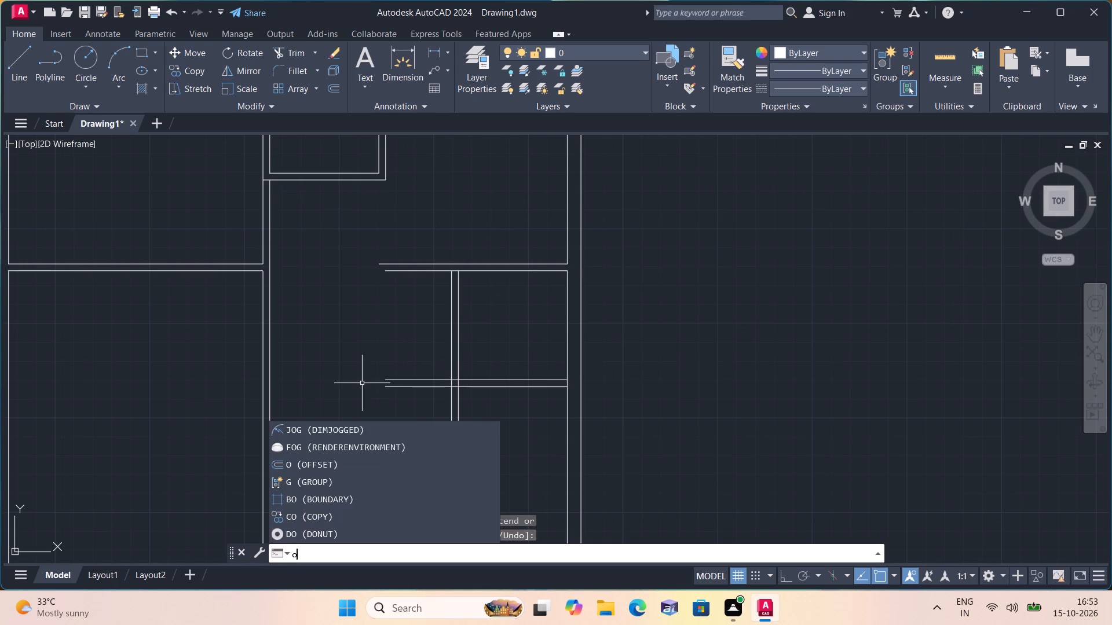
pyautogui.write('ff')
pyautogui.press('space')
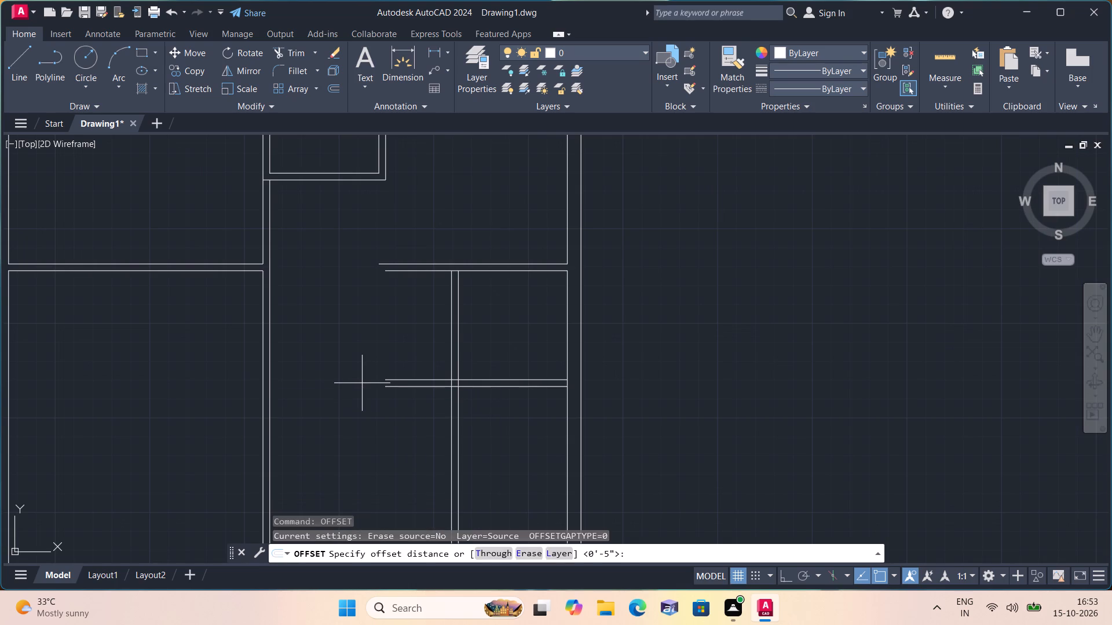
pyautogui.write("6'")
pyautogui.press('space')
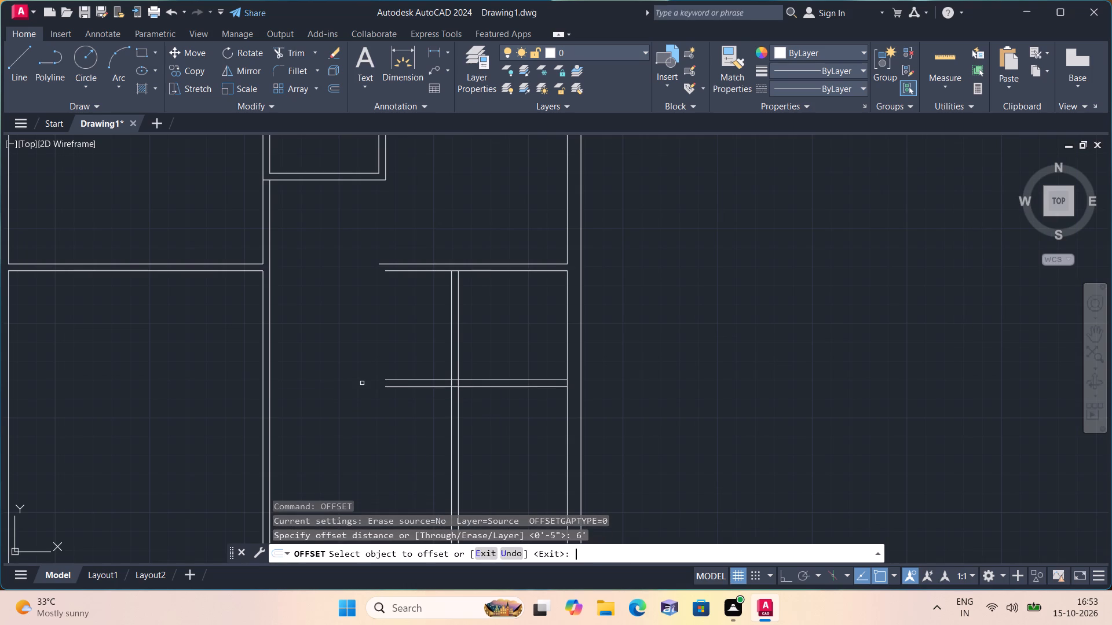
pyautogui.click(450, 373)
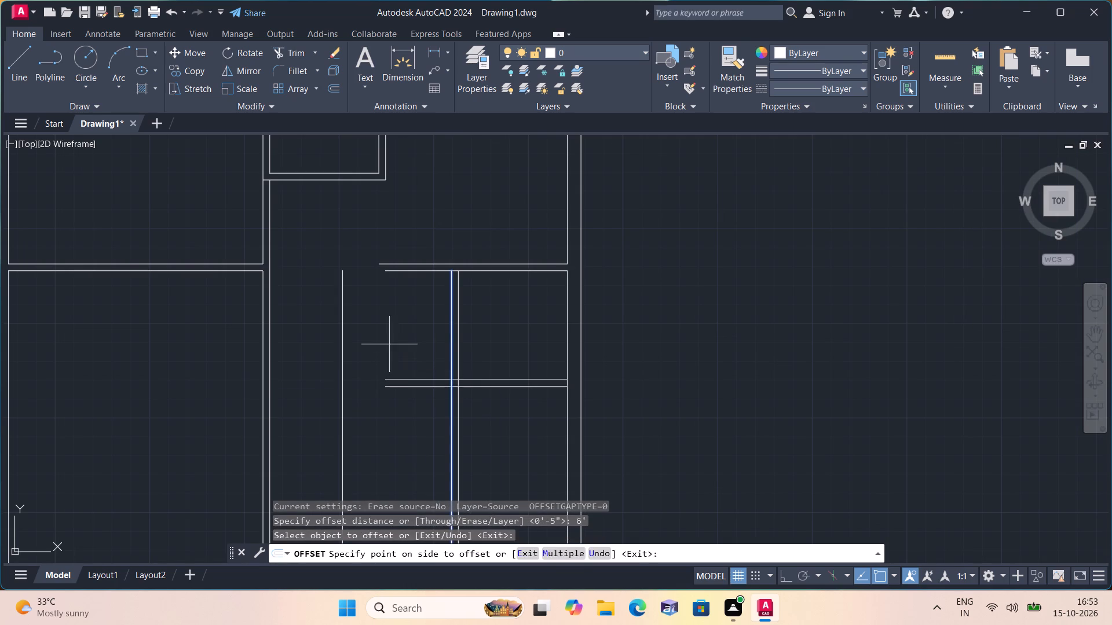
pyautogui.click(339, 343)
pyautogui.press('space')
# Offset the newest vertical line in the middle bay 4.5" to the left to form a double-line partition.
pyautogui.press('space')
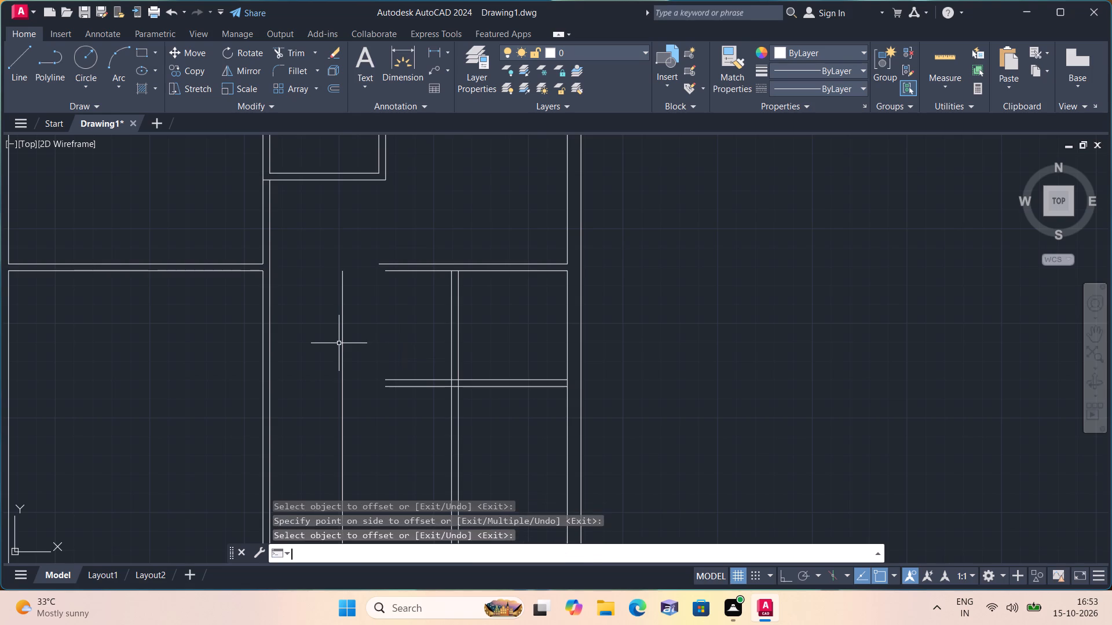
pyautogui.write('4.5"')
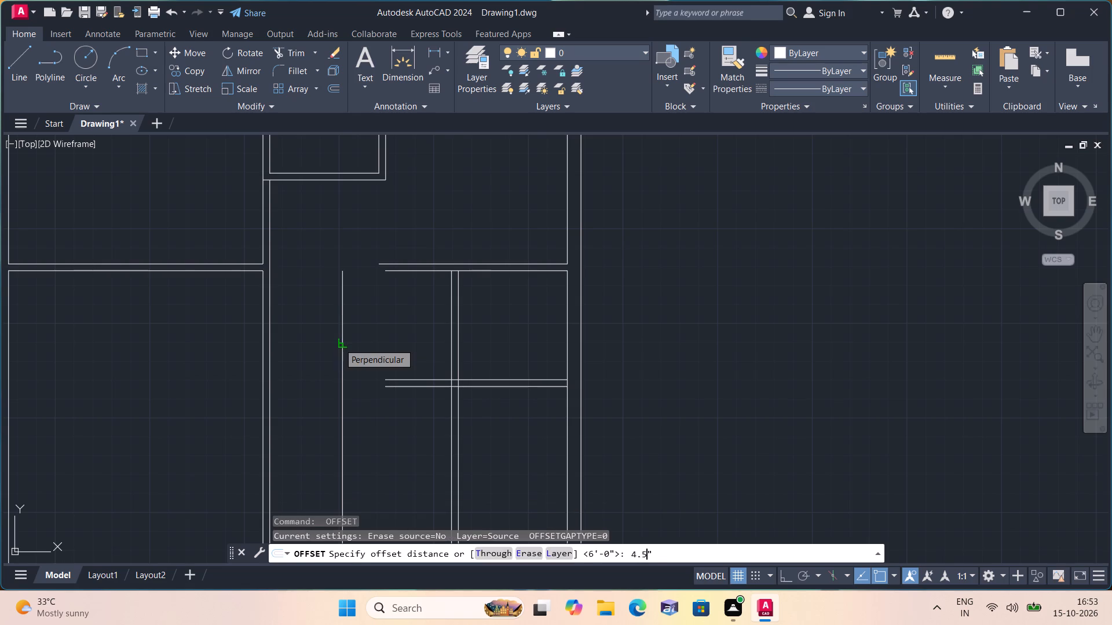
pyautogui.press('space')
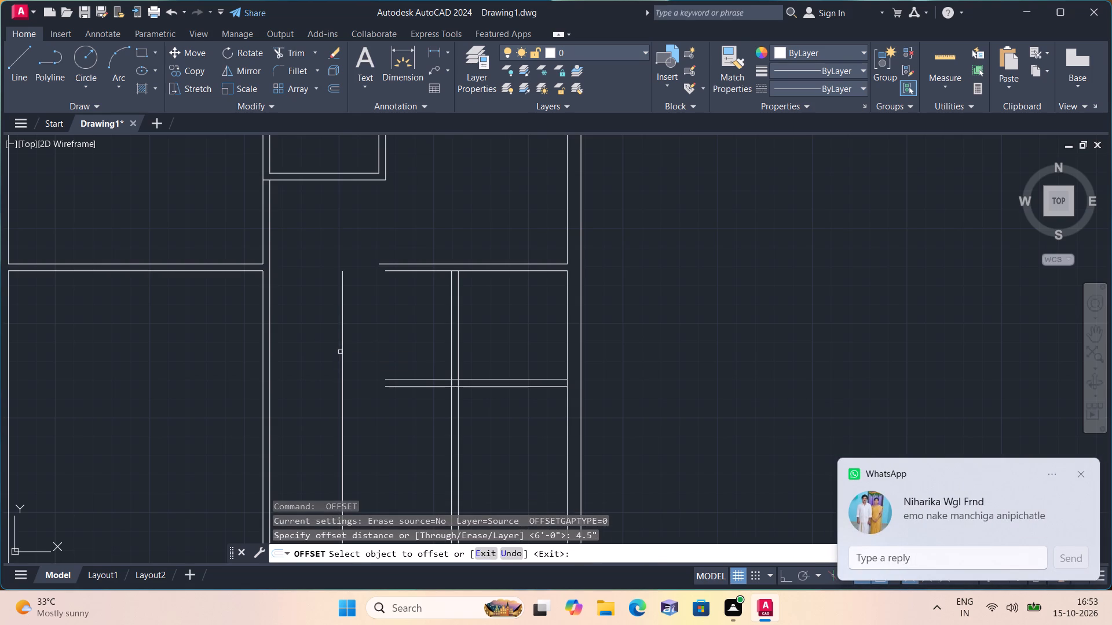
pyautogui.click(342, 360)
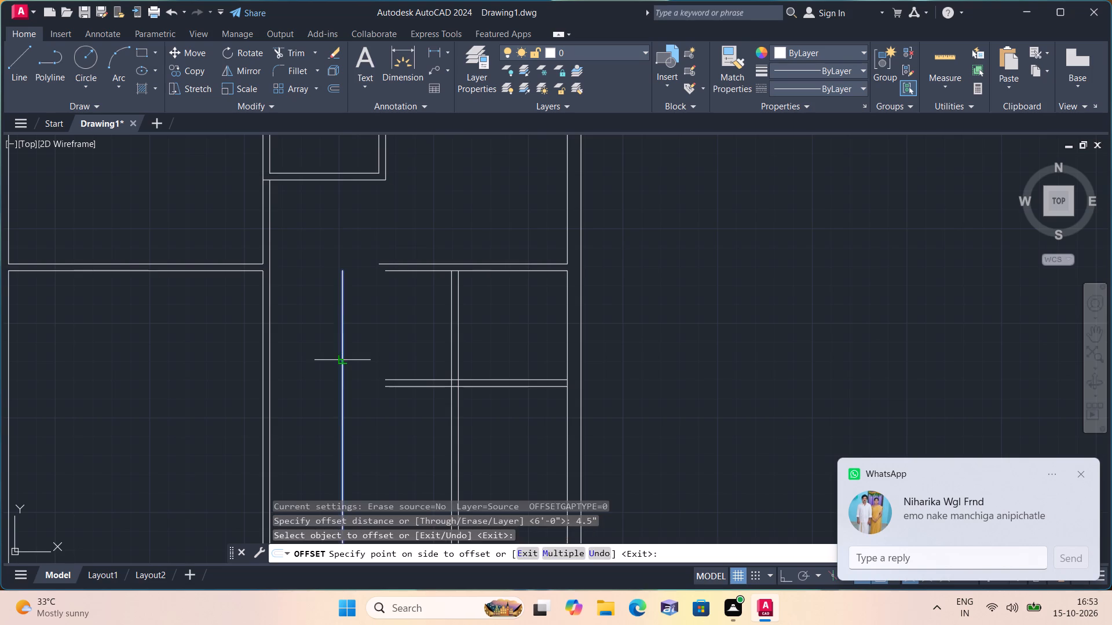
pyautogui.click(320, 346)
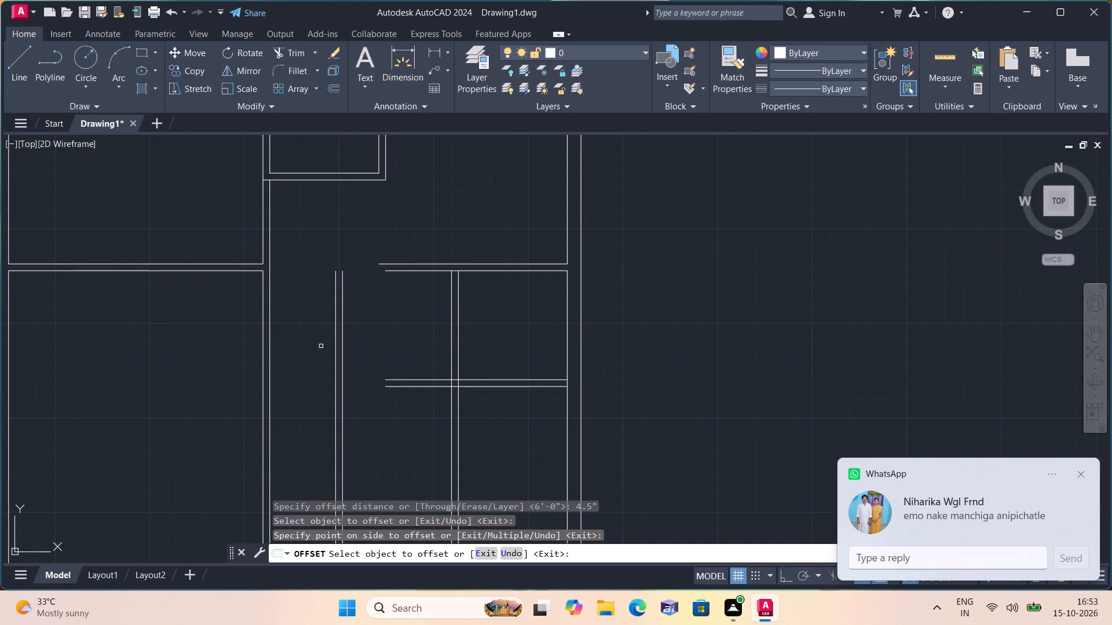
pyautogui.scroll(-1, 321, 346)
pyautogui.scroll(1, 321, 346)
pyautogui.press('space')
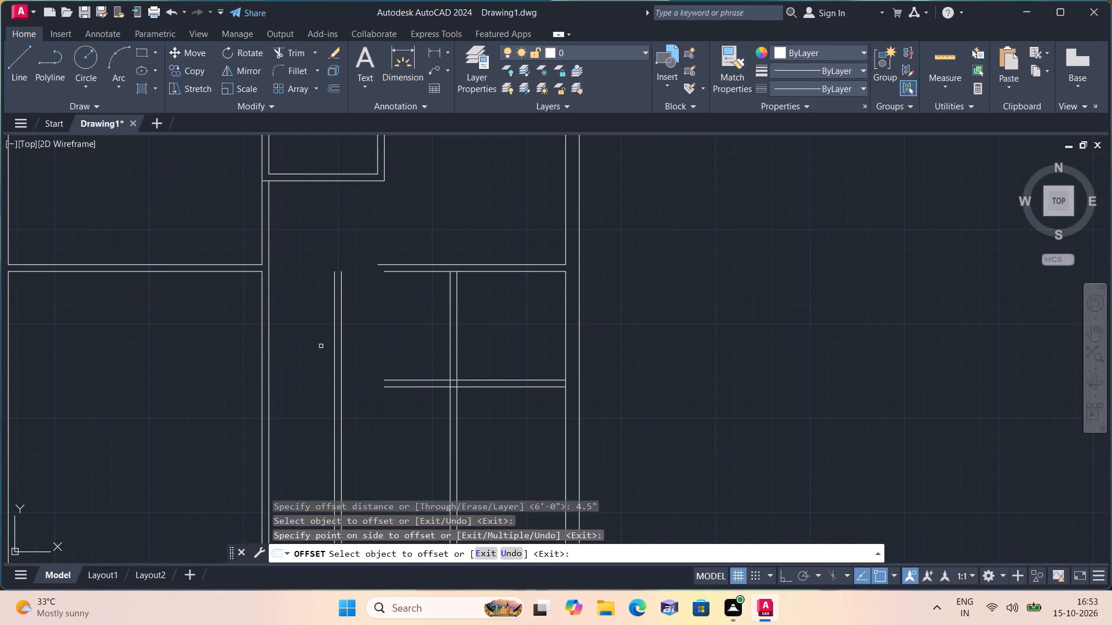
# Extend both lines of the right cross partition and both lines of the horizontal partition below it leftward towards the new middle-bay partition.
pyautogui.press('e')
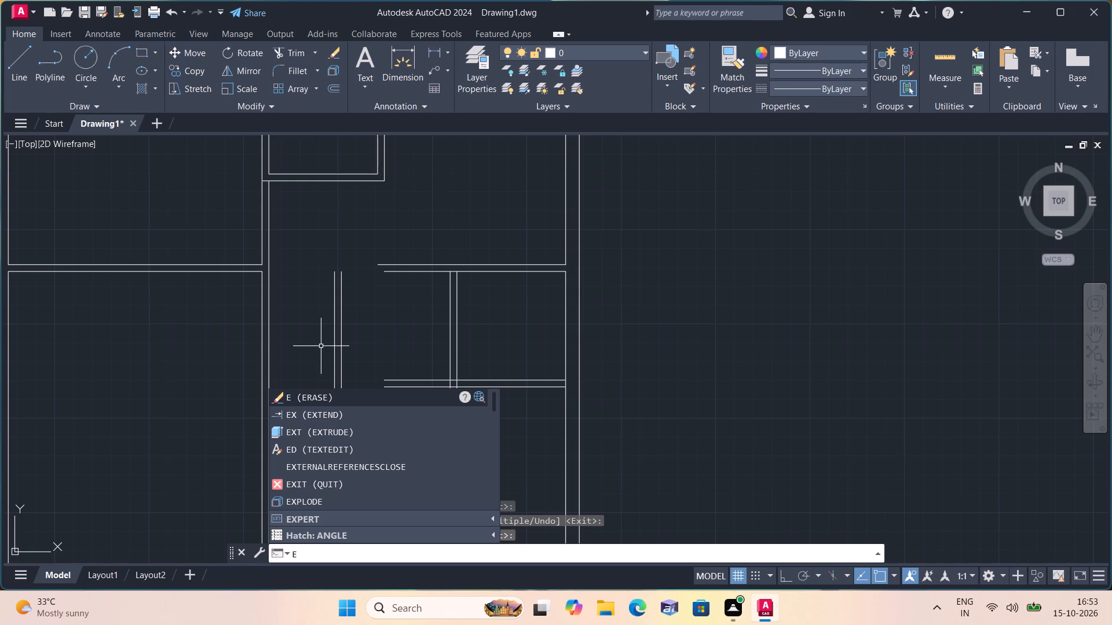
pyautogui.write('xtev')
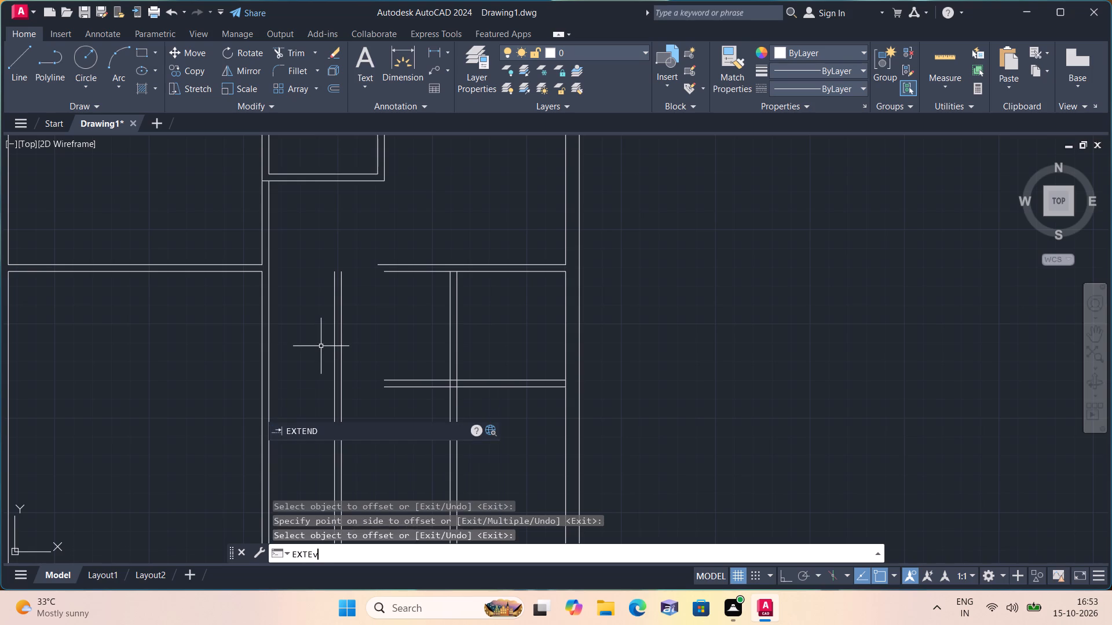
pyautogui.press('BackSpace')
pyautogui.write('n')
pyautogui.press('space')
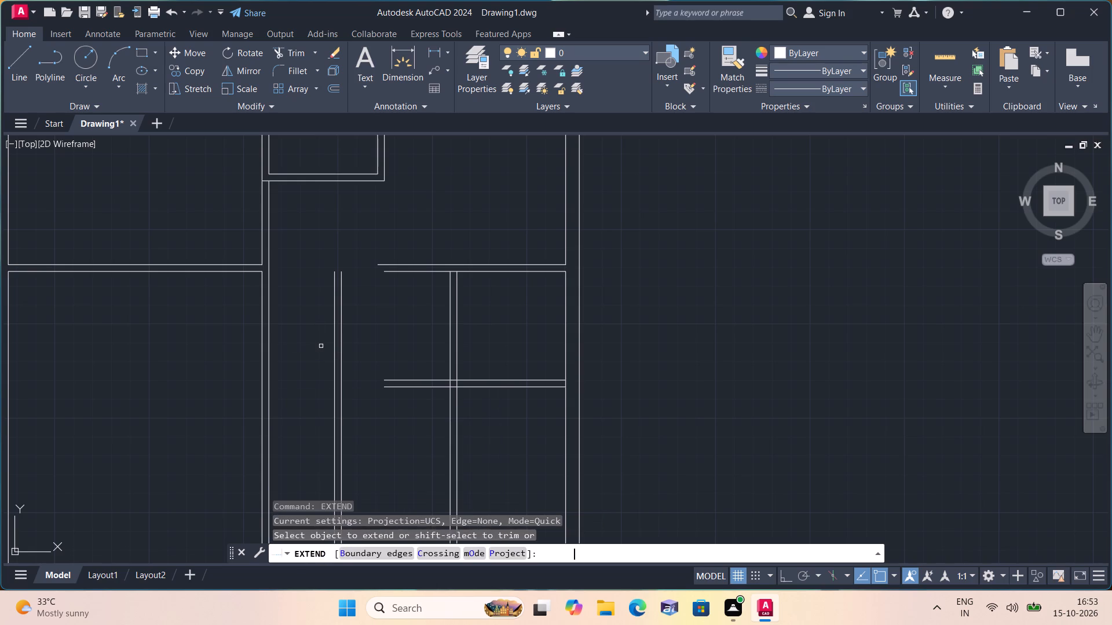
pyautogui.scroll(-1, 321, 346)
pyautogui.scroll(1, 321, 346)
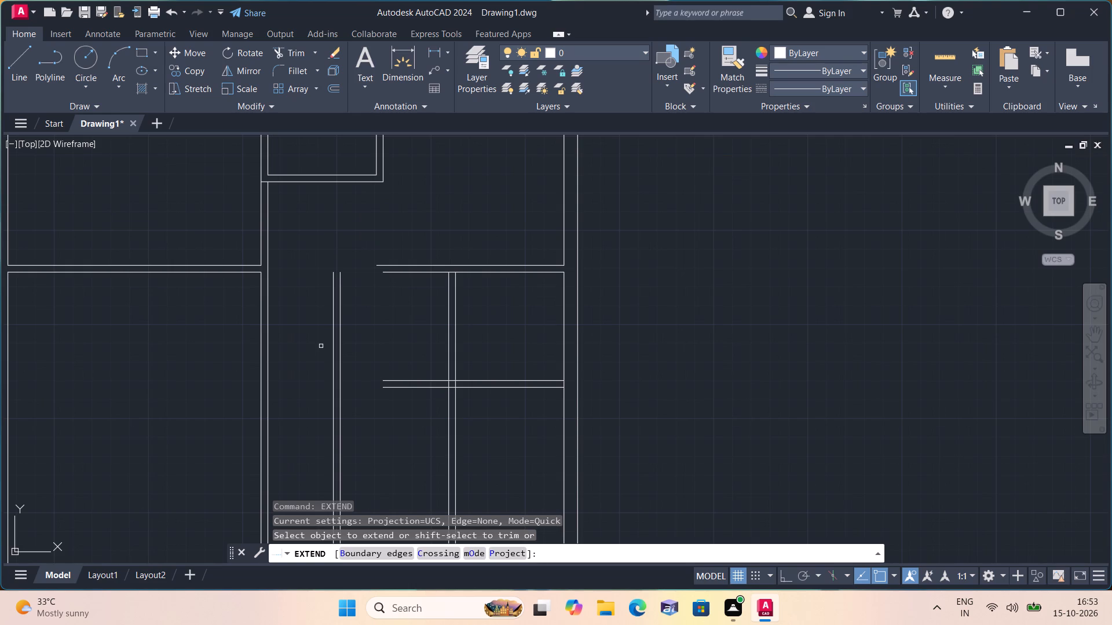
pyautogui.scroll(-1, 321, 346)
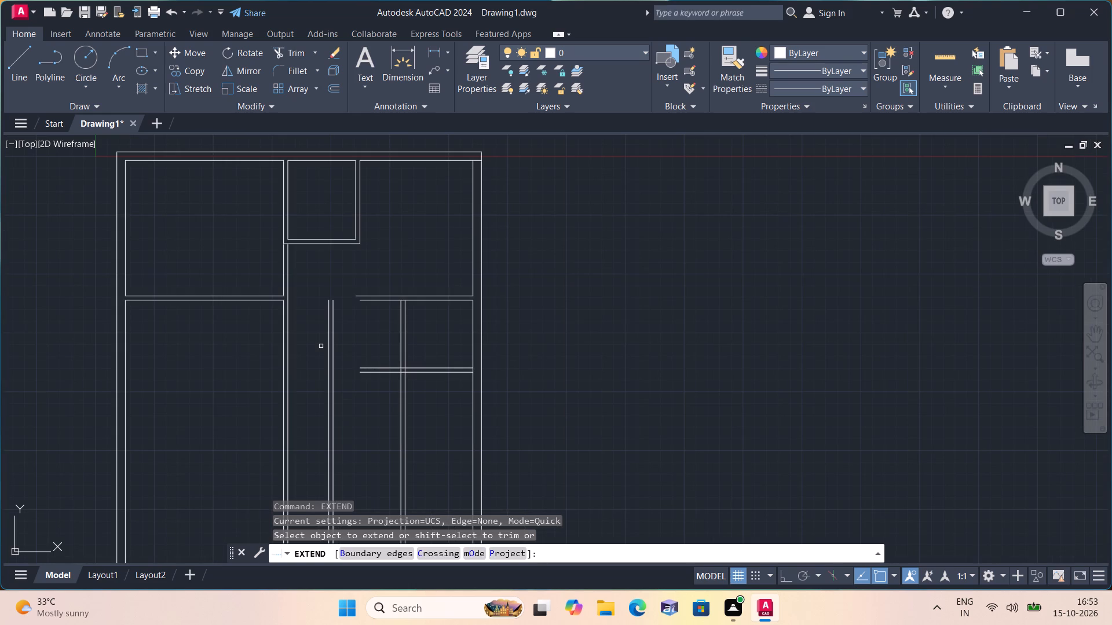
pyautogui.scroll(1, 321, 346)
pyautogui.scroll(-1, 321, 346)
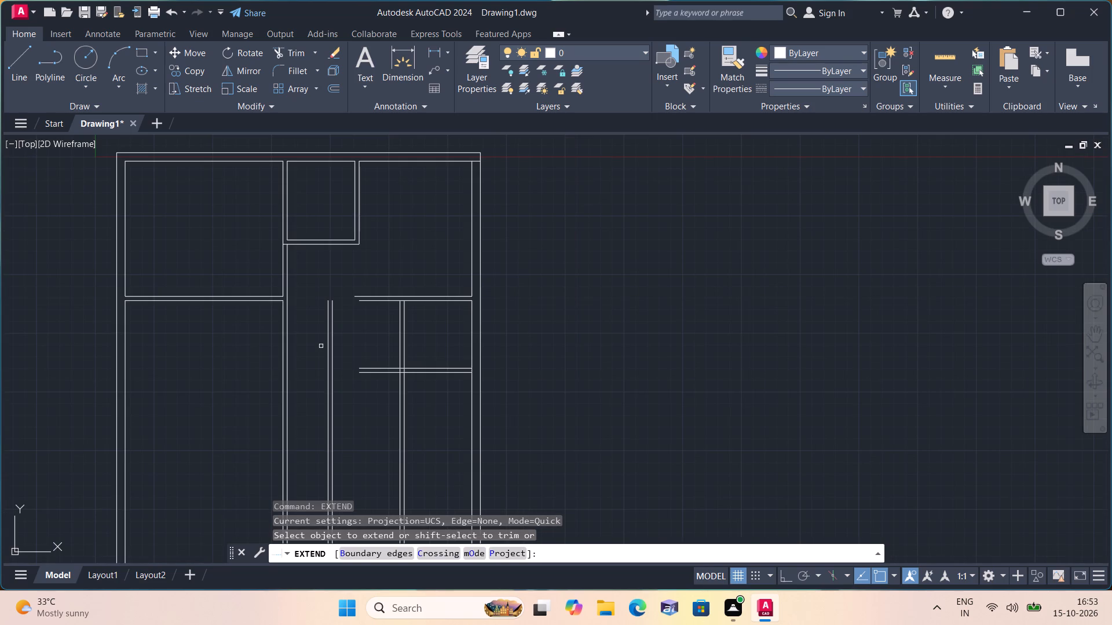
pyautogui.scroll(-1, 321, 346)
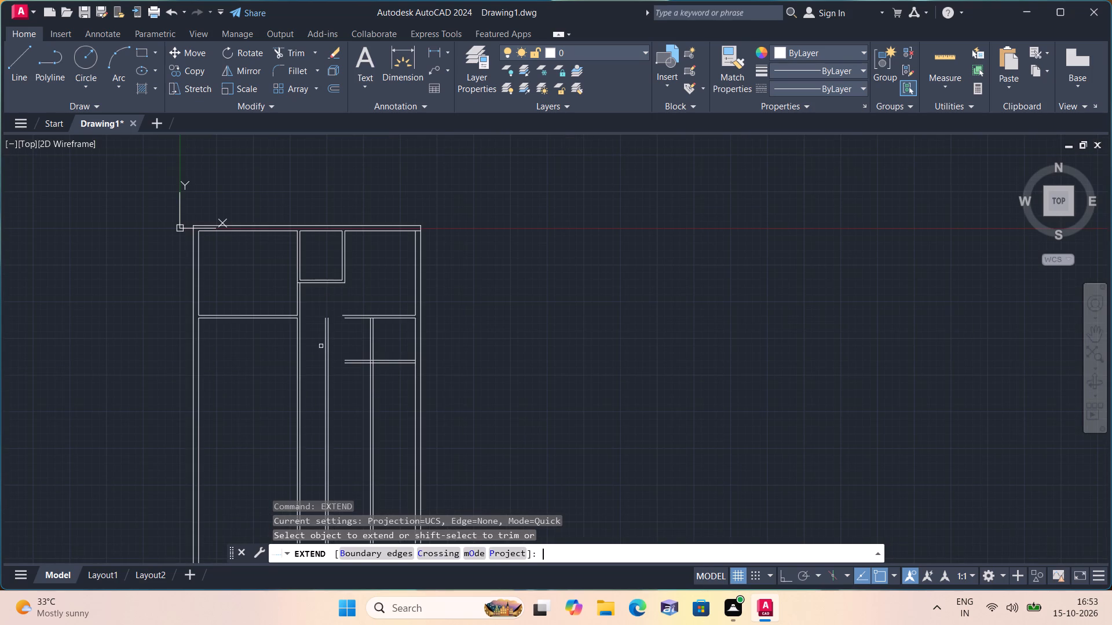
pyautogui.scroll(1, 325, 395)
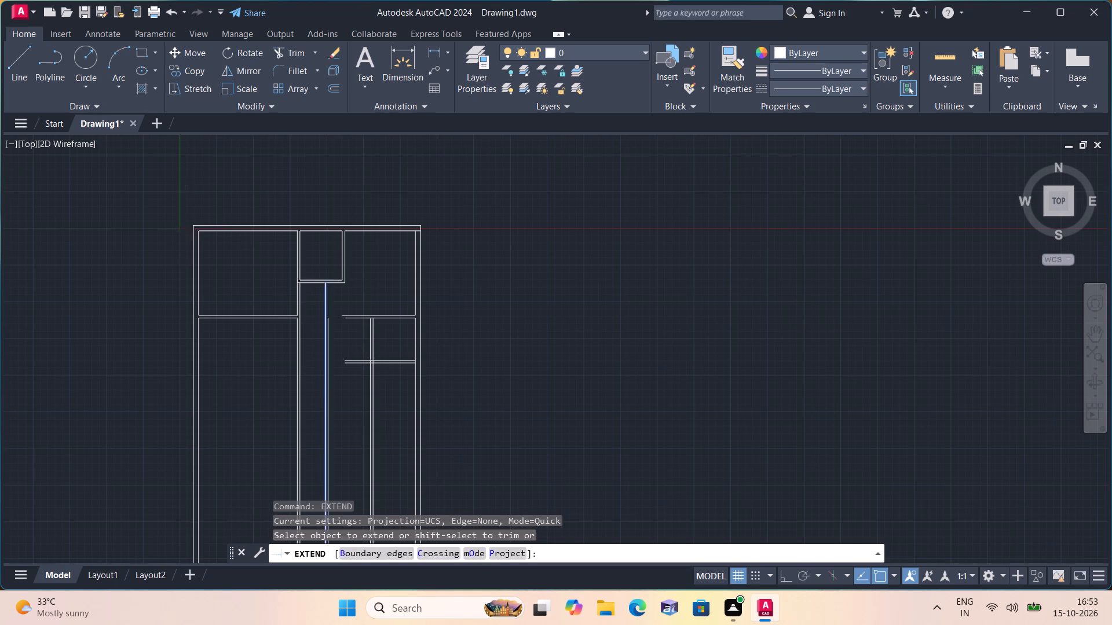
pyautogui.moveTo(376, 253); pyautogui.dragTo(386, 309)
pyautogui.moveTo(376, 314); pyautogui.dragTo(375, 333)
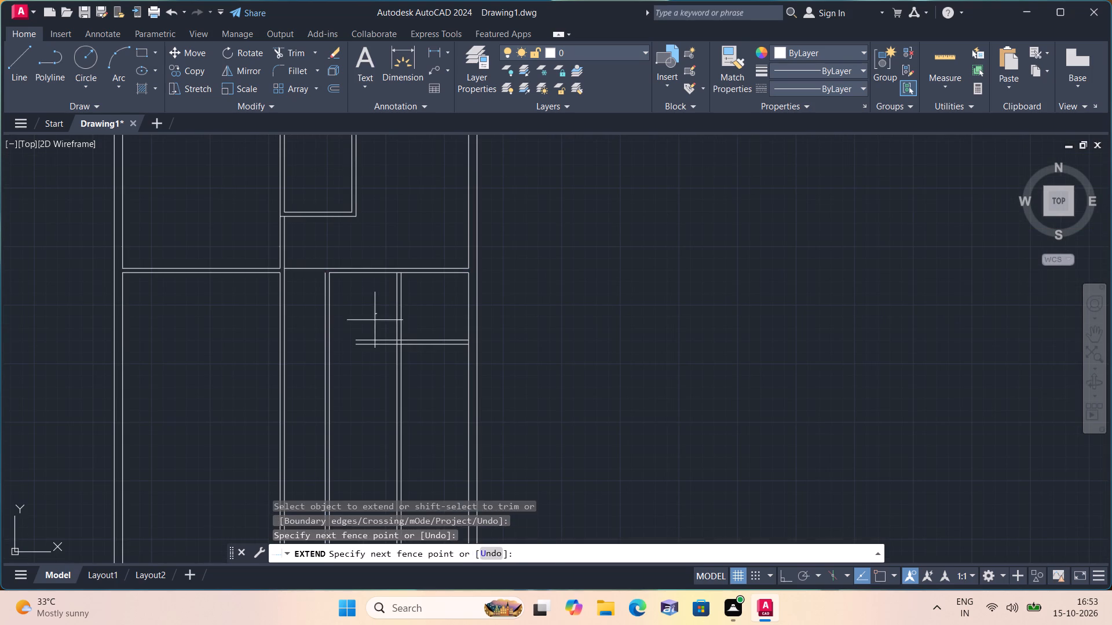
pyautogui.moveTo(375, 333); pyautogui.dragTo(373, 343)
pyautogui.moveTo(361, 316); pyautogui.dragTo(360, 384)
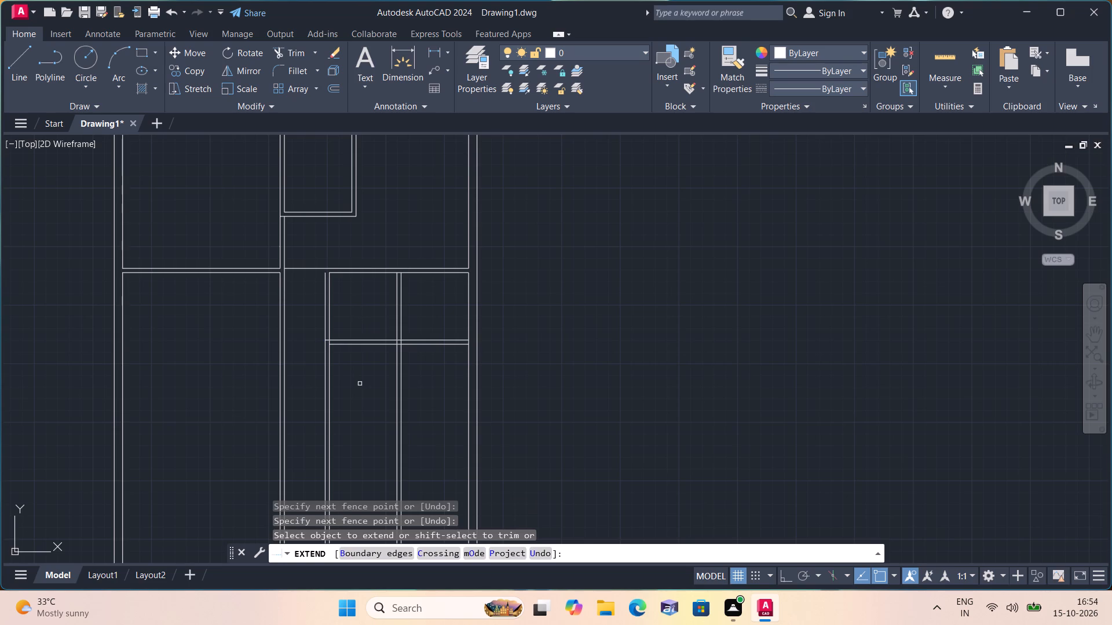
# Extend the horizontal partition's lines further left, and the middle-bay partition's left line up to the cross partition's upper line.
pyautogui.scroll(-1, 360, 384)
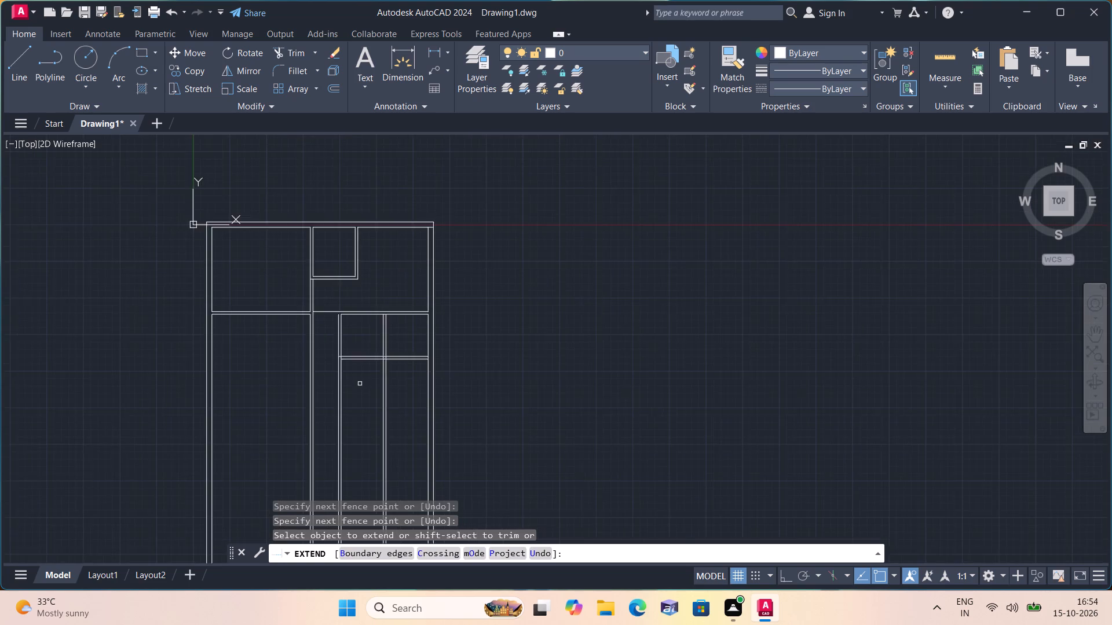
pyautogui.scroll(1, 360, 384)
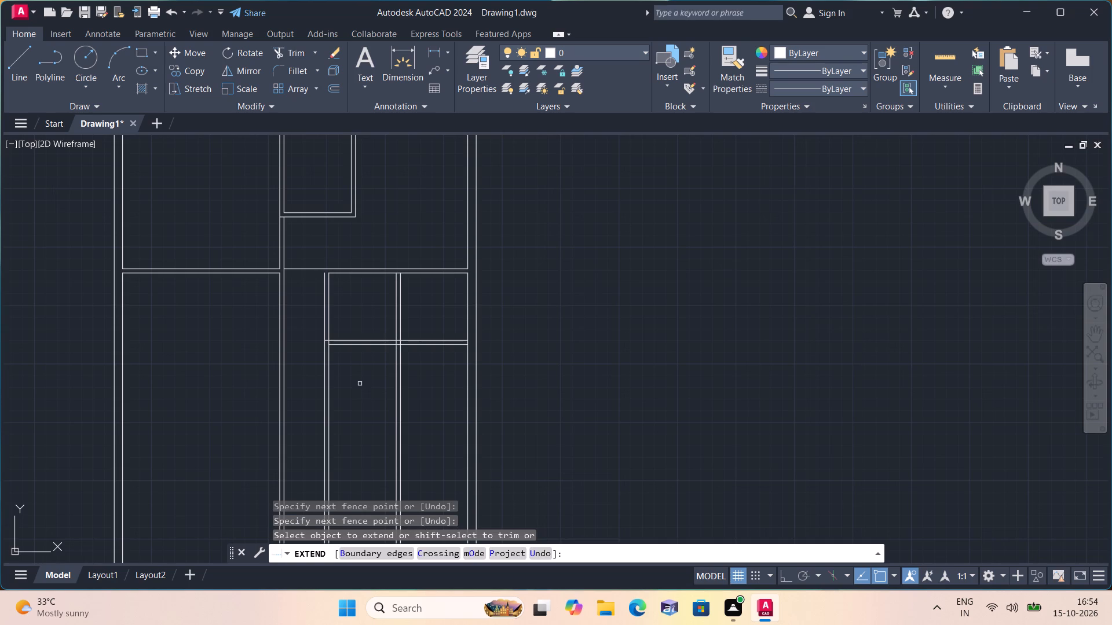
pyautogui.scroll(-1, 360, 384)
pyautogui.scroll(1, 360, 384)
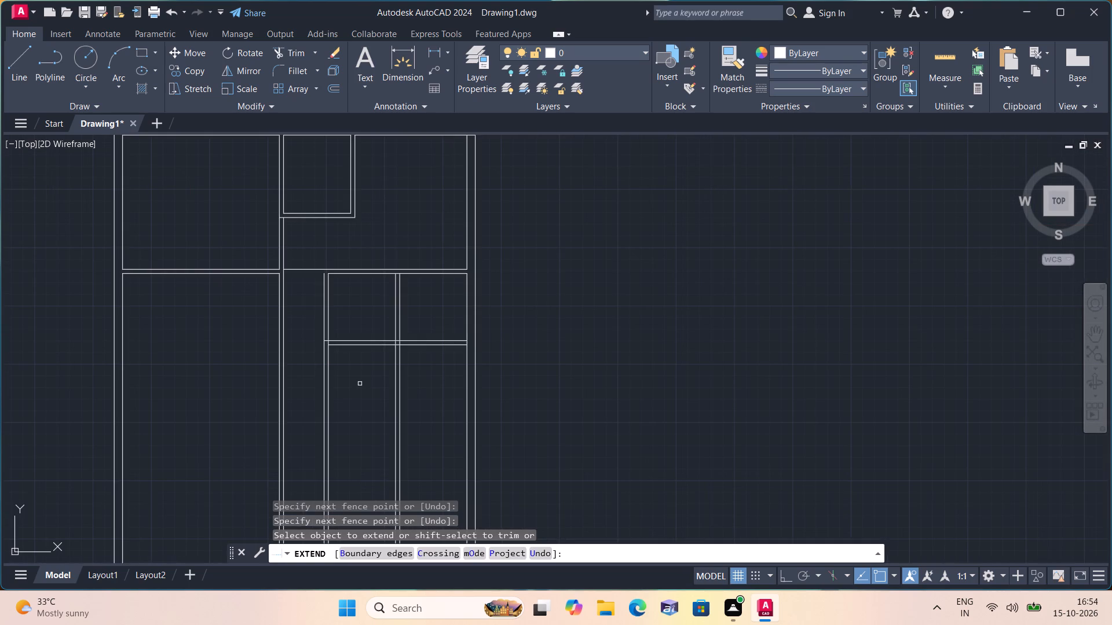
pyautogui.scroll(-1, 360, 384)
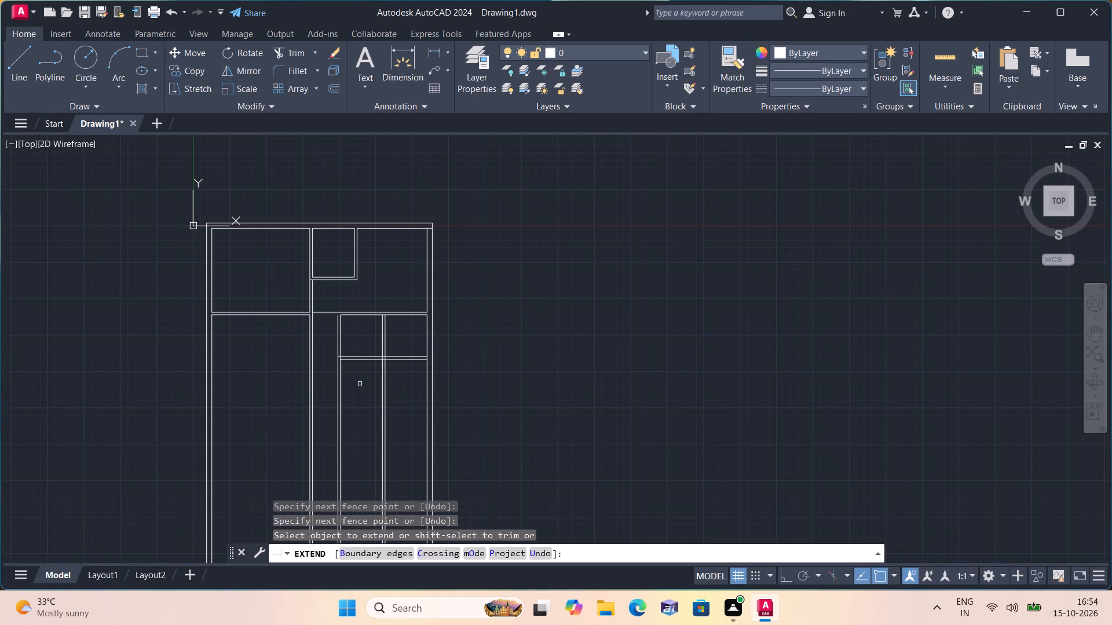
pyautogui.scroll(1, 360, 384)
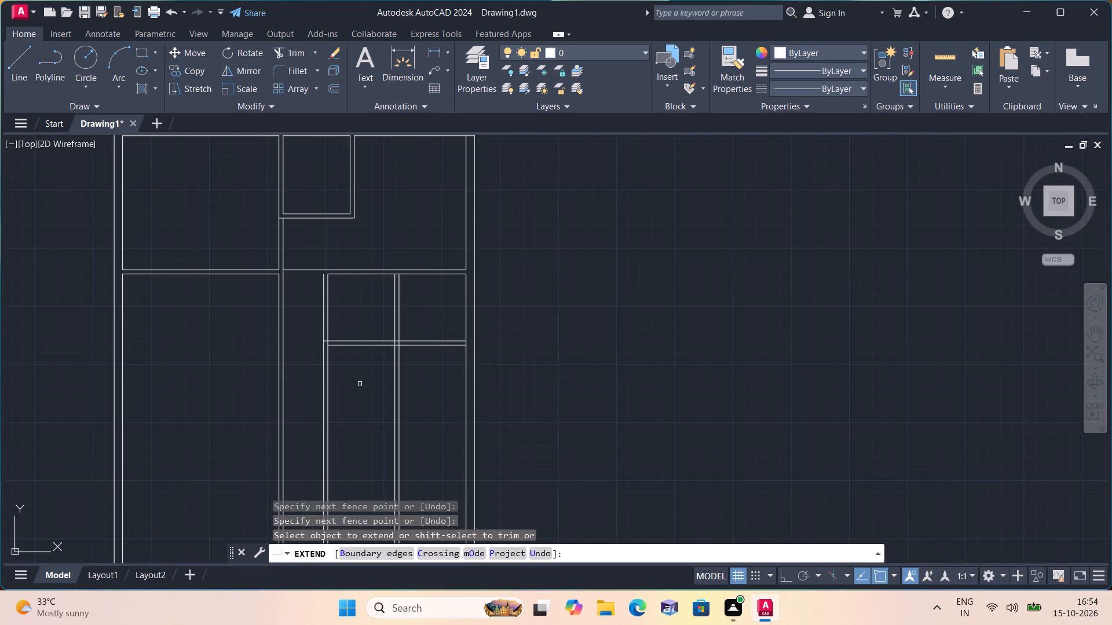
pyautogui.scroll(-1, 360, 384)
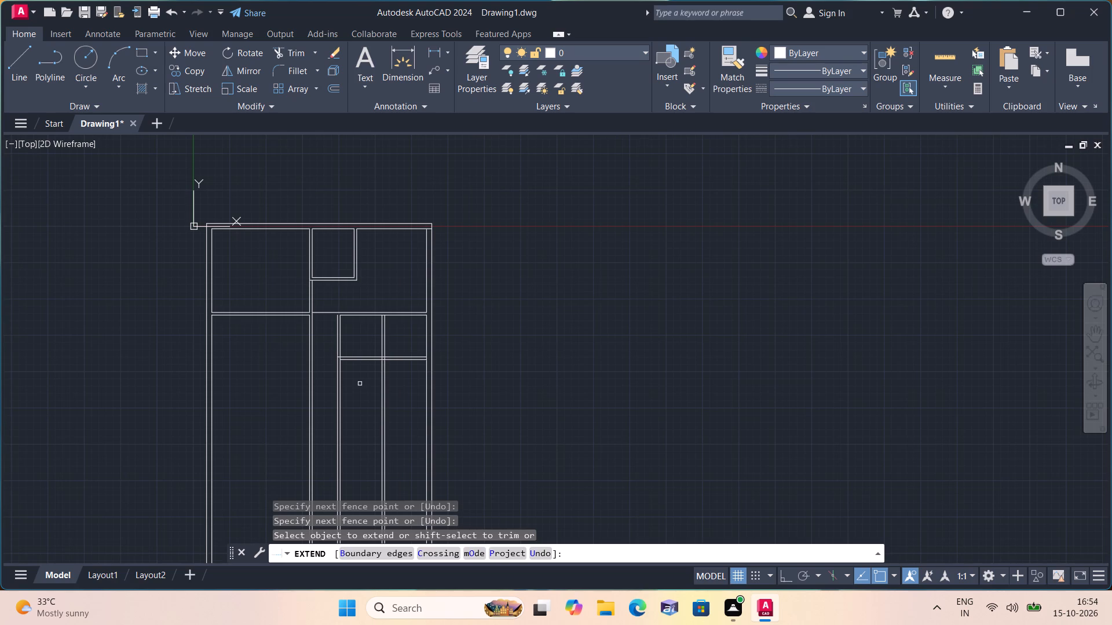
pyautogui.scroll(1, 345, 349)
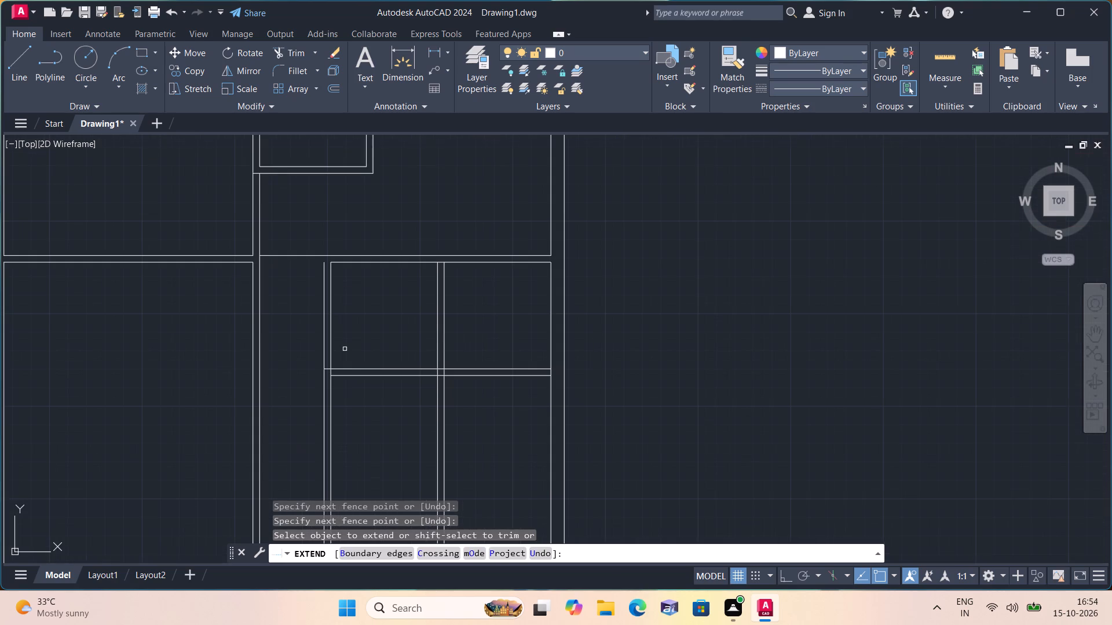
pyautogui.scroll(1, 345, 349)
pyautogui.click(354, 362)
pyautogui.click(354, 391)
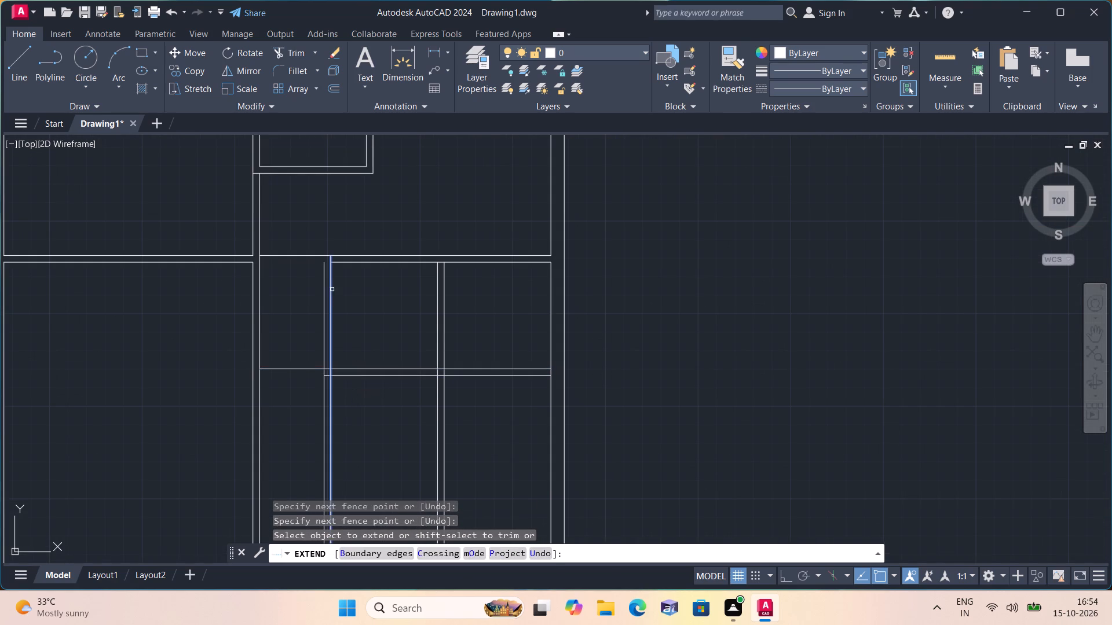
pyautogui.click(323, 273)
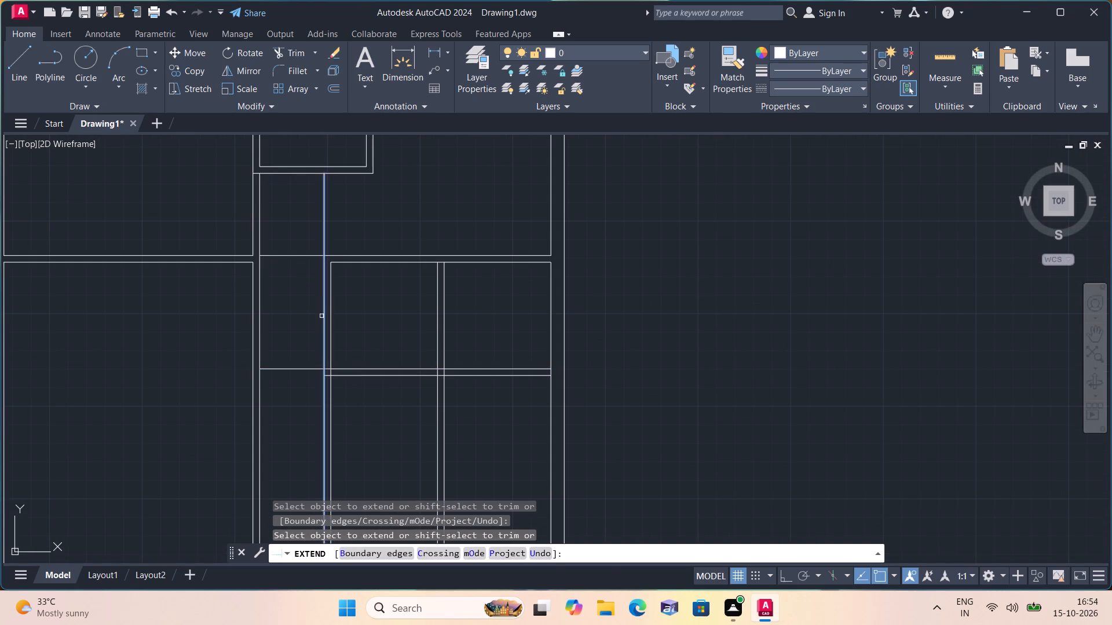
# Trim the upper lines of the cross and horizontal partitions where they overrun between the middle wall and the middle-bay partition.
pyautogui.press('space')
pyautogui.write('trim')
pyautogui.press('space')
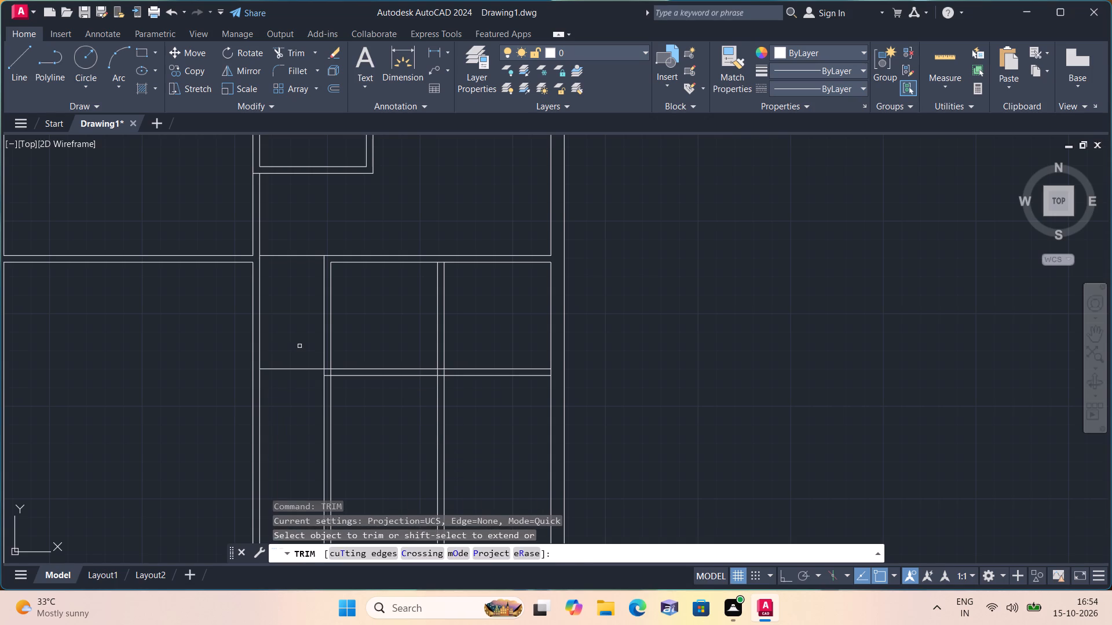
pyautogui.moveTo(277, 244); pyautogui.dragTo(279, 373)
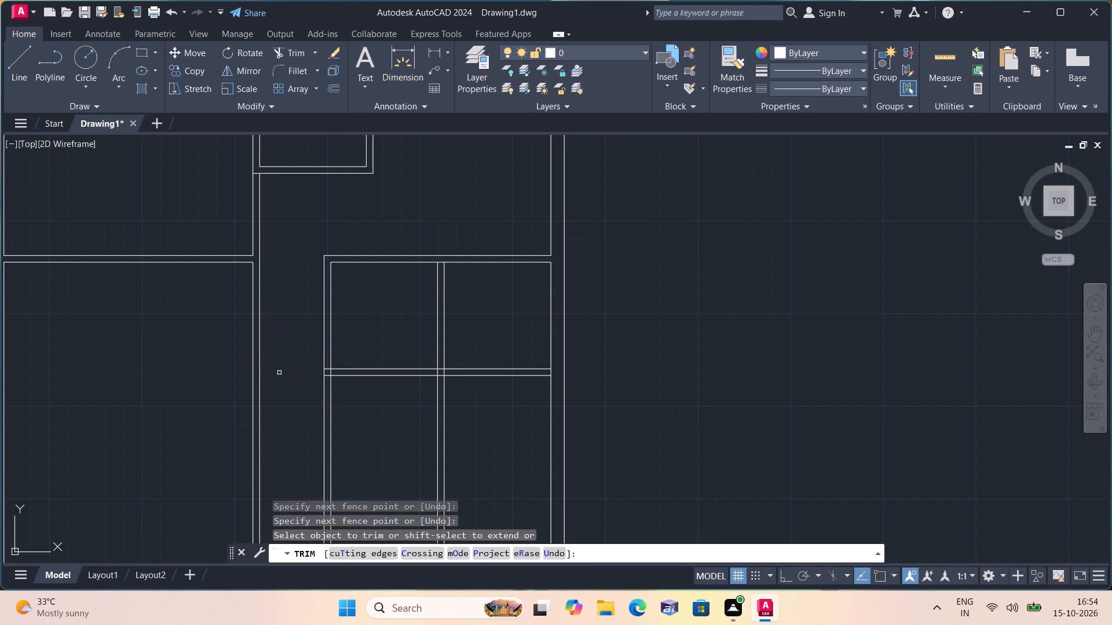
# Trim both vertical partitions below the horizontal partition, plus the horizontal partition's lines between the two vertical partitions.
pyautogui.click(296, 402)
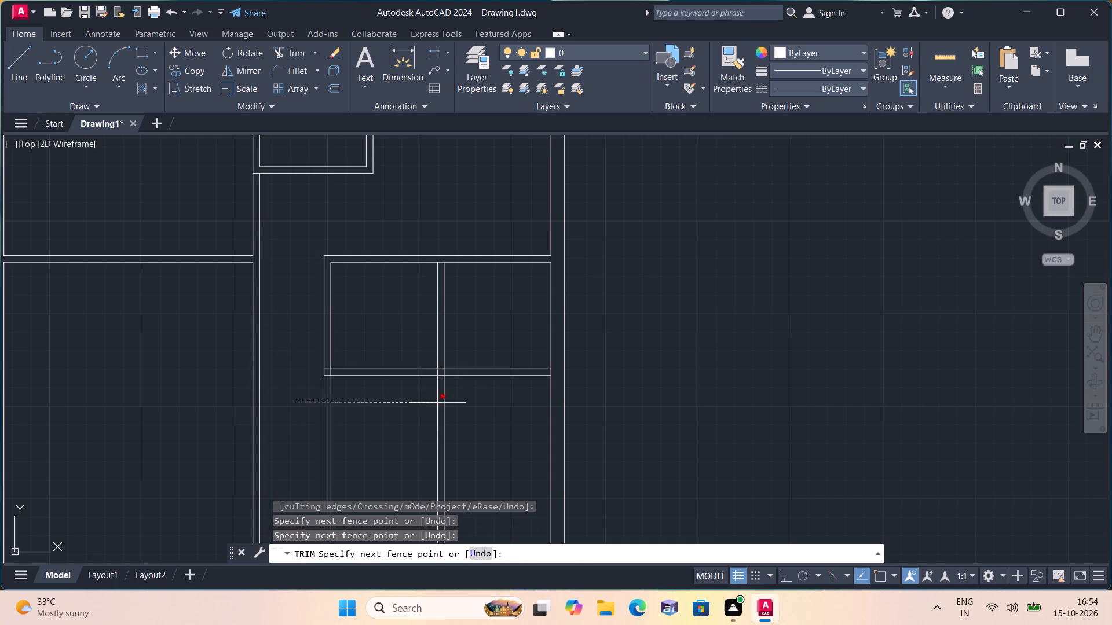
pyautogui.click(466, 400)
pyautogui.moveTo(376, 355); pyautogui.dragTo(394, 427)
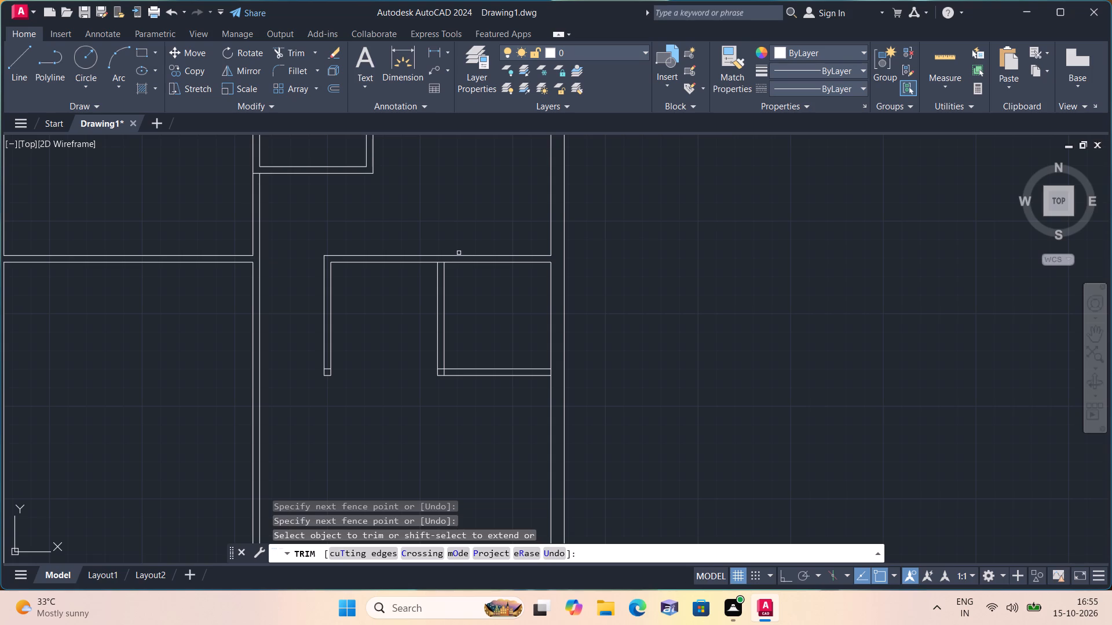
# Draw two short vertical lines continuing both faces of the right vertical partition up to the cross partition's upper line.
pyautogui.press('space')
pyautogui.write('l')
pyautogui.press('space')
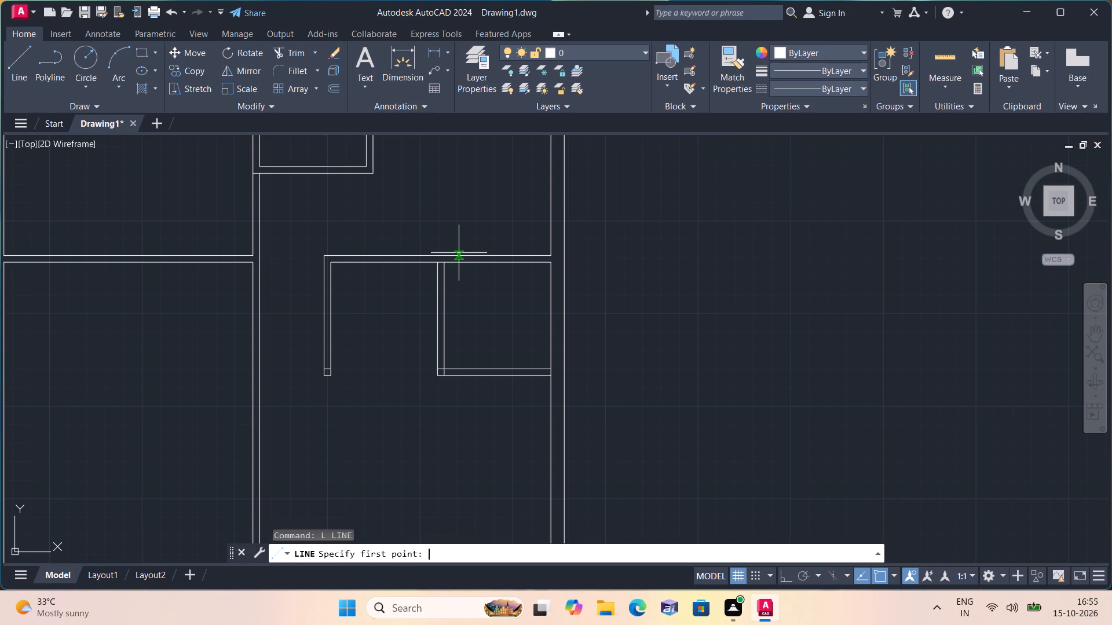
pyautogui.scroll(1, 459, 253)
pyautogui.scroll(1, 405, 255)
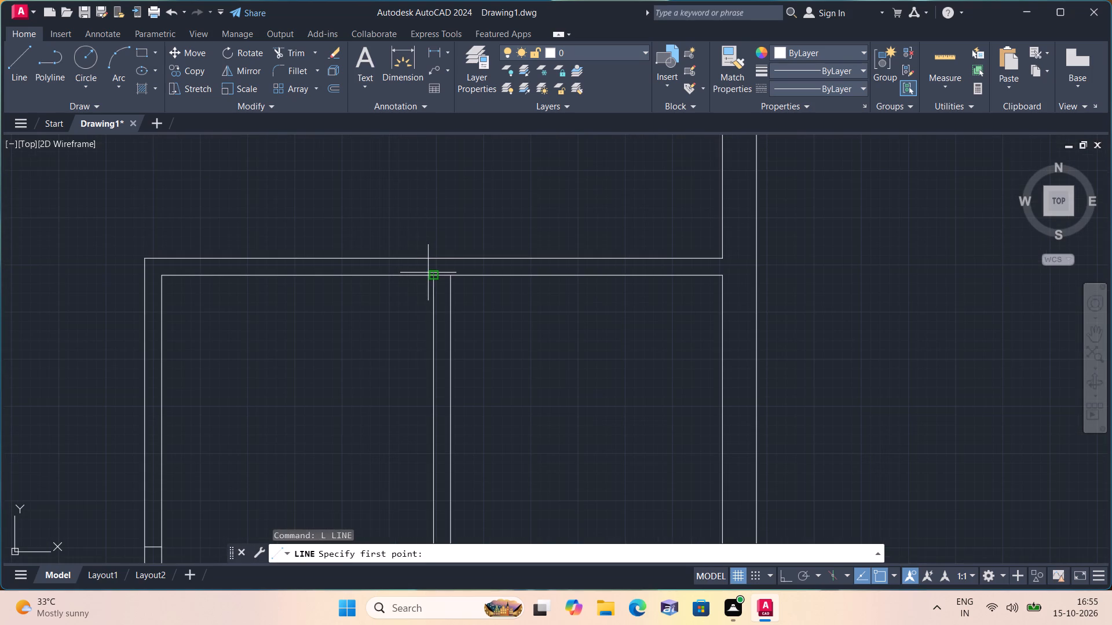
pyautogui.click(436, 277)
pyautogui.click(429, 256)
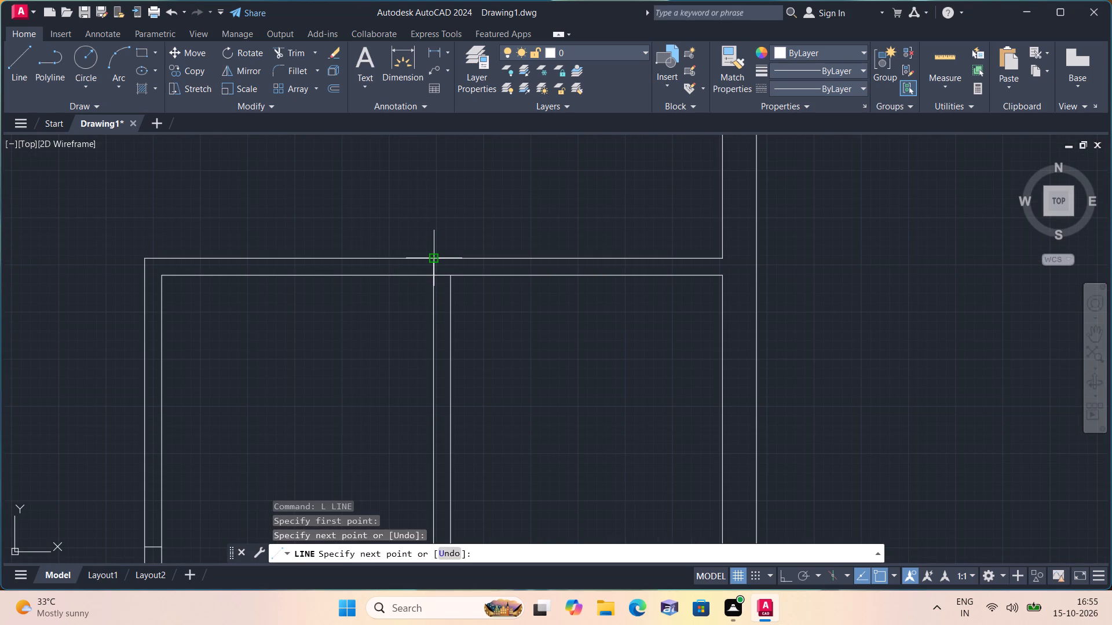
pyautogui.press('space')
pyautogui.press('space')
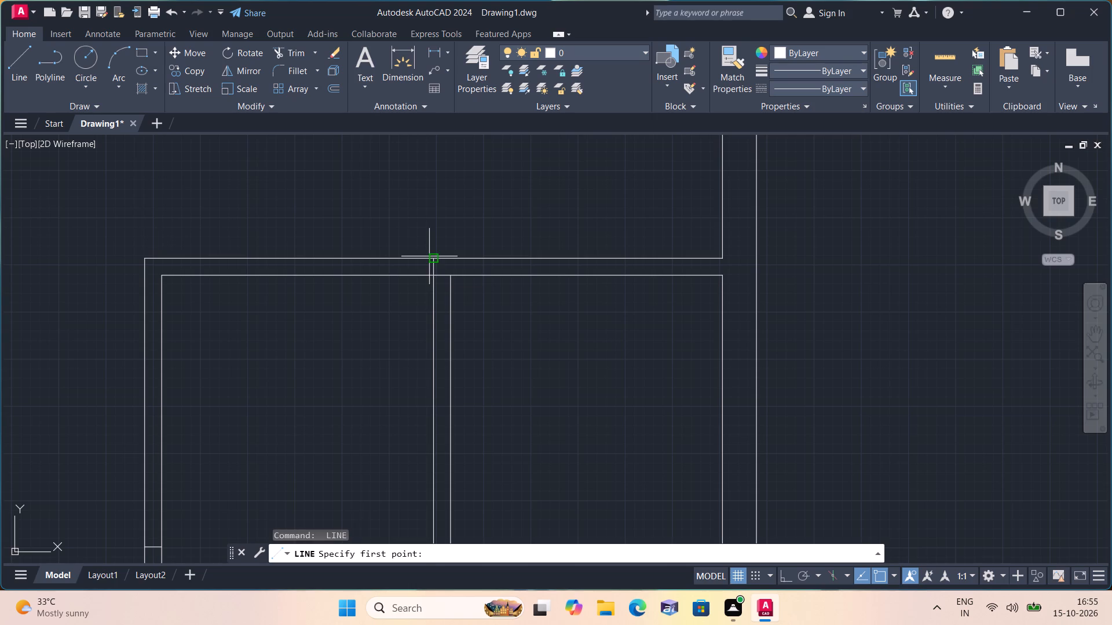
pyautogui.click(453, 277)
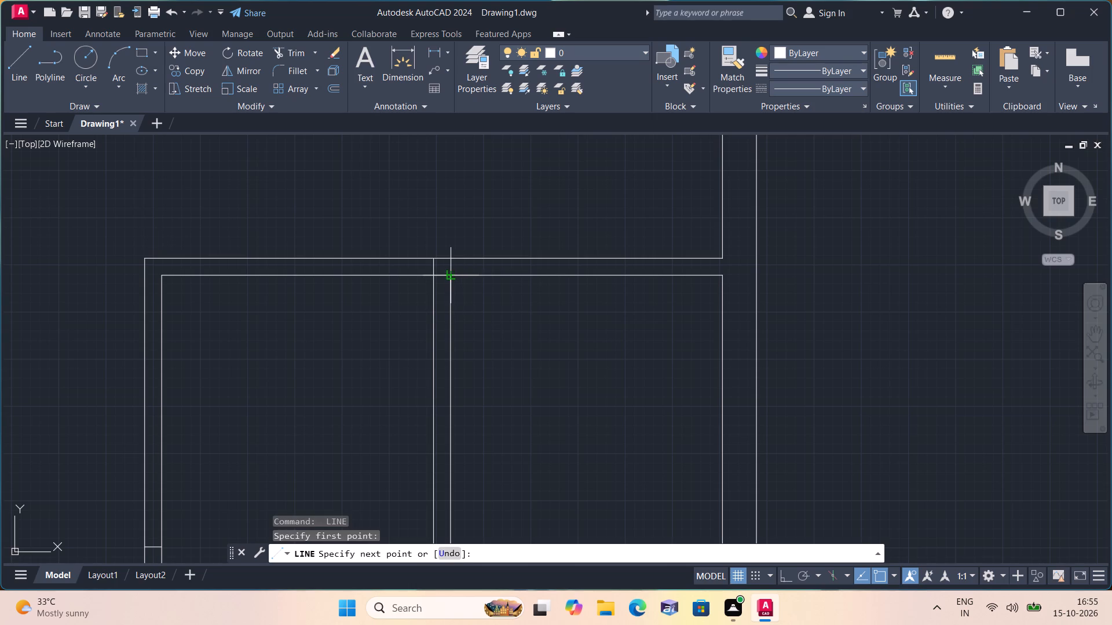
pyautogui.click(451, 258)
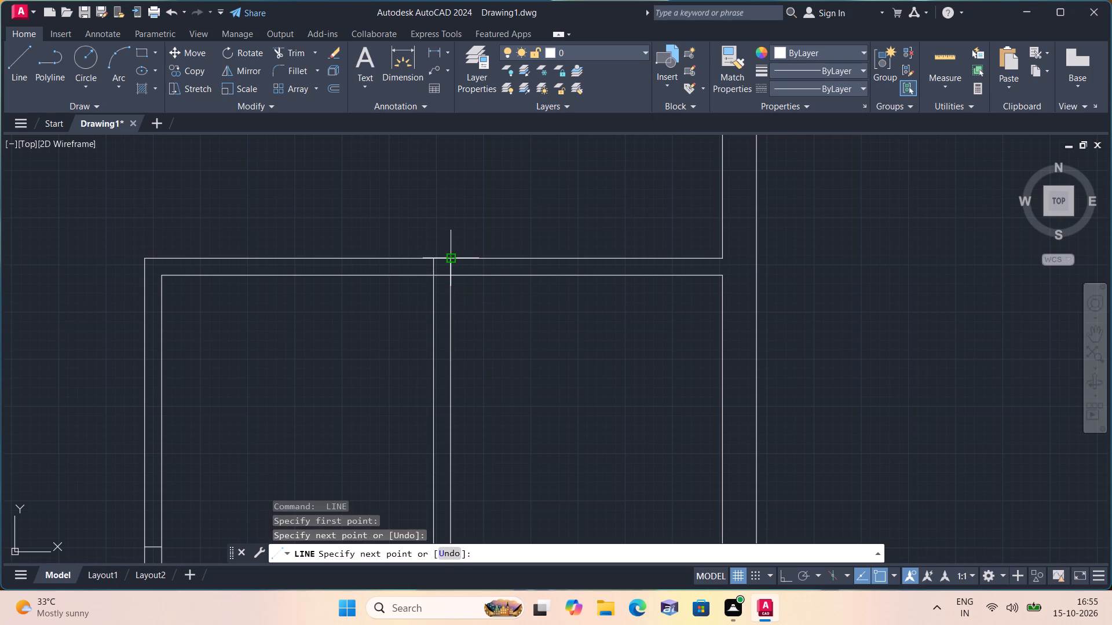
pyautogui.press('space')
# With Ortho on, draw a 3' line along the cross partition's upper line from the vertical partition's right face, plus an end line down to its lower line.
pyautogui.press('space')
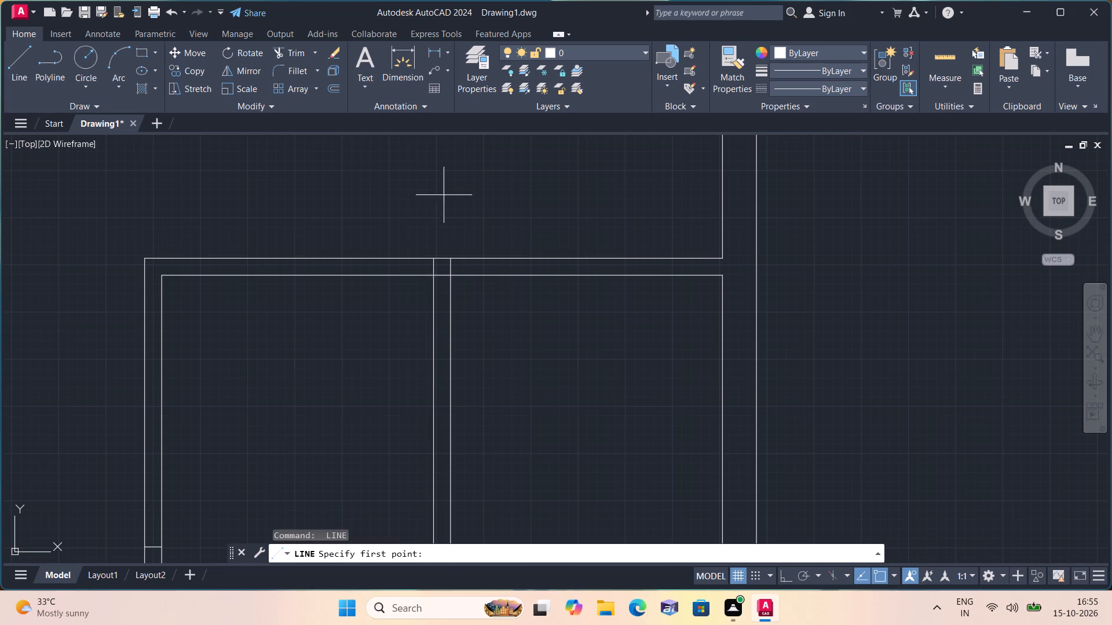
pyautogui.click(453, 259)
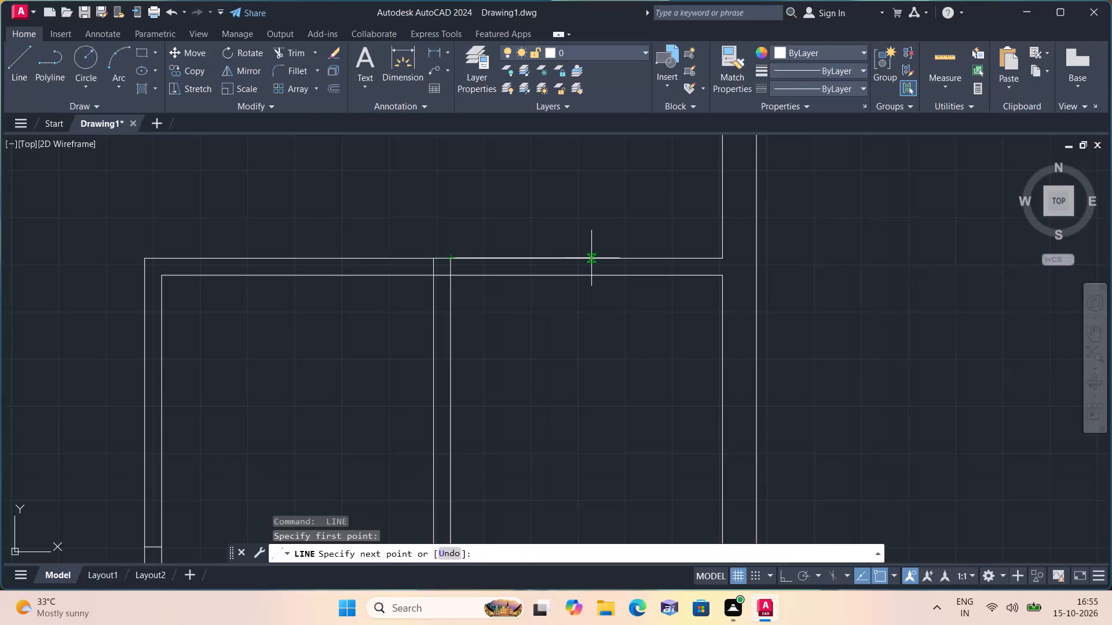
pyautogui.press('F8')
pyautogui.write("3'")
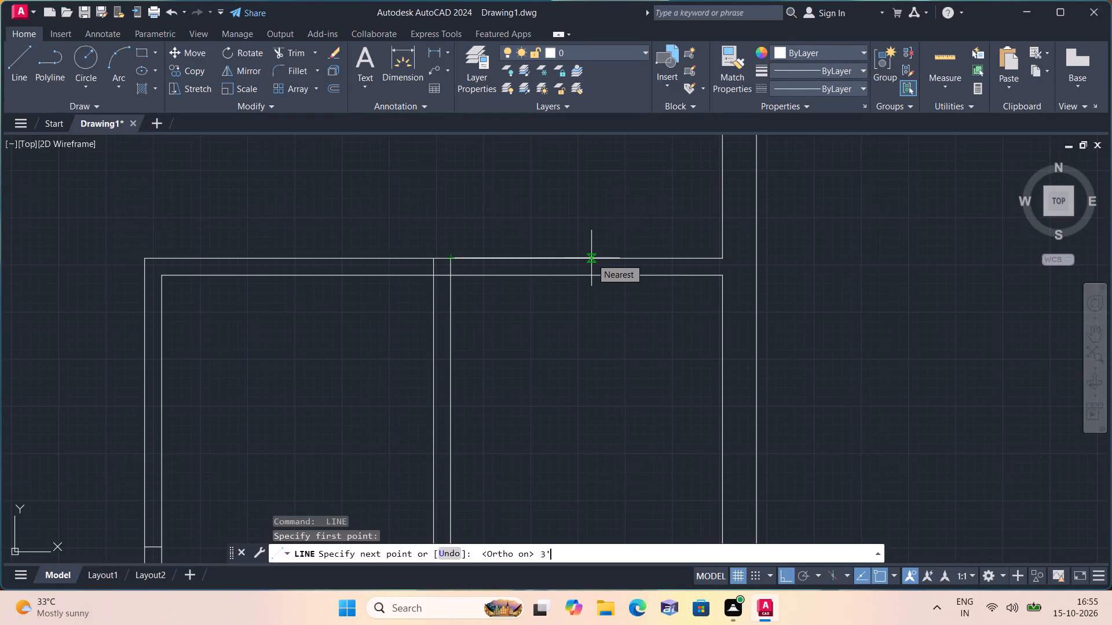
pyautogui.press('space')
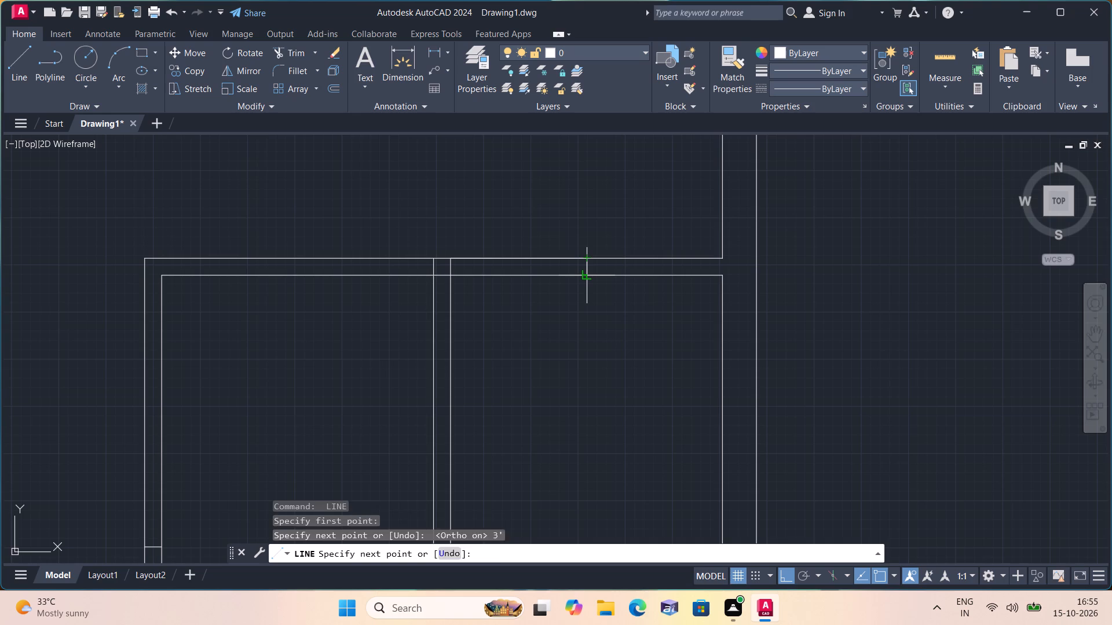
pyautogui.click(584, 276)
pyautogui.press('space')
# Trim both cross partition lines between the vertical partition and the new end line to open the 3' gap.
pyautogui.write('trim')
pyautogui.press('space')
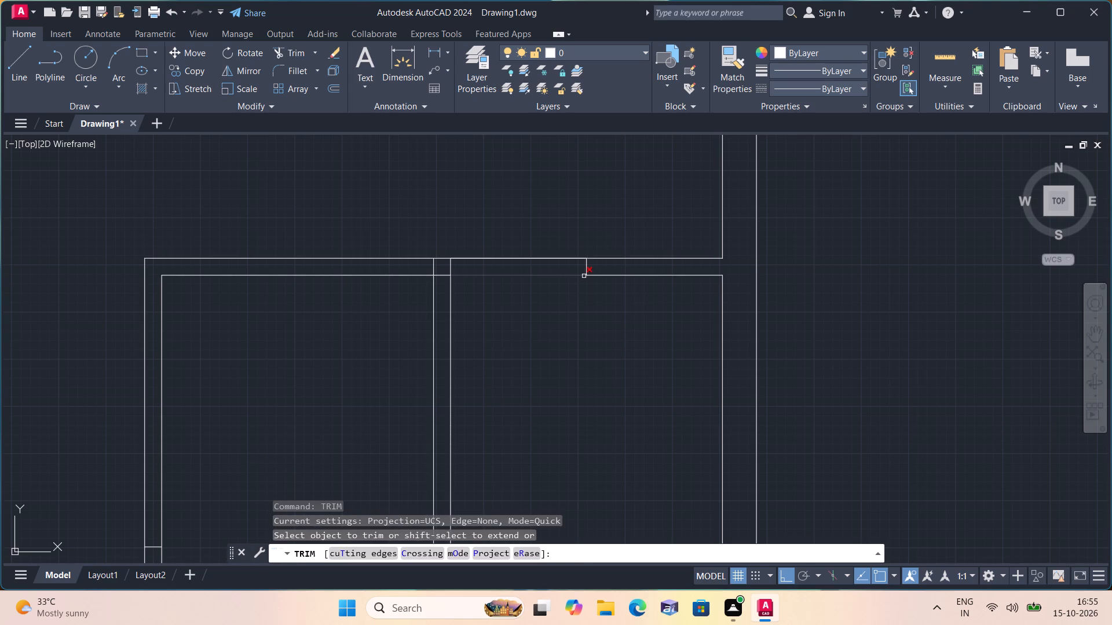
pyautogui.moveTo(544, 223); pyautogui.dragTo(546, 308)
# Trim the leftover inner segments where the vertical partition meets the cross partition beside the 3' opening.
pyautogui.scroll(-1, 551, 293)
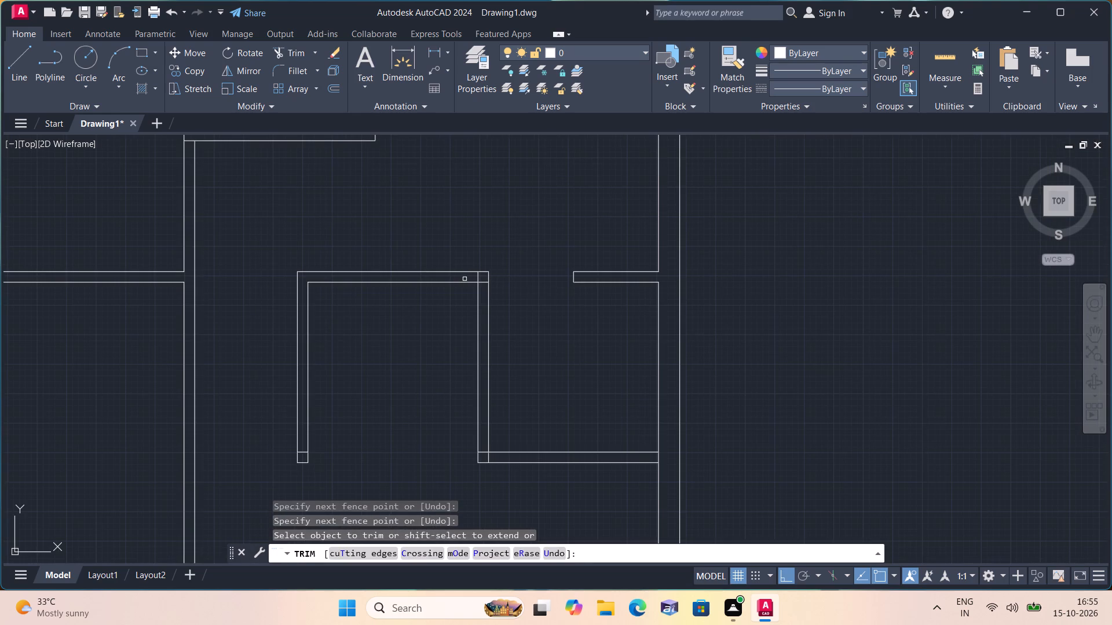
pyautogui.scroll(1, 464, 279)
pyautogui.click(483, 275)
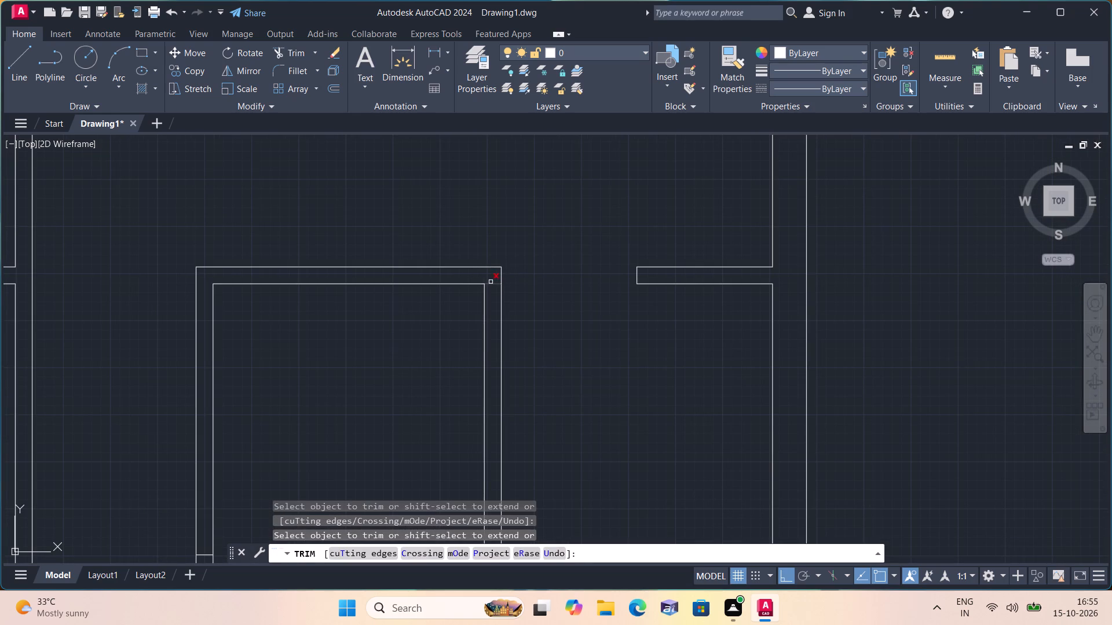
pyautogui.click(491, 282)
# Trim the crossing segments at the vertical partition's lower corner and the outer wall's inner line where the horizontal partition joins it.
pyautogui.scroll(-3, 502, 248)
pyautogui.middleClick(533, 308)
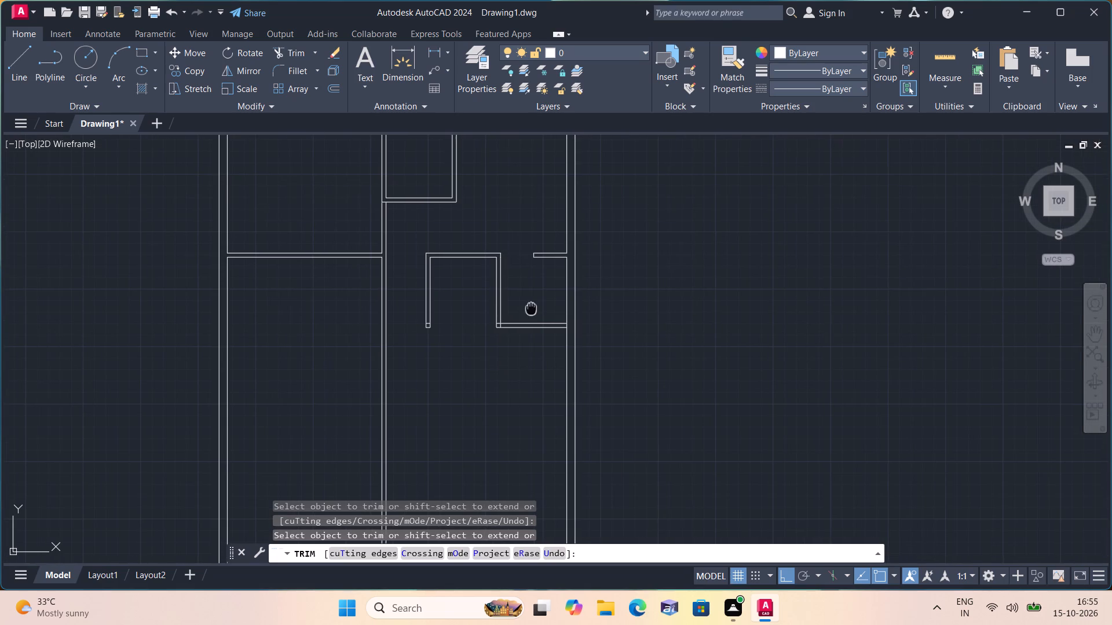
pyautogui.scroll(1, 531, 308)
pyautogui.scroll(2, 473, 344)
pyautogui.click(480, 308)
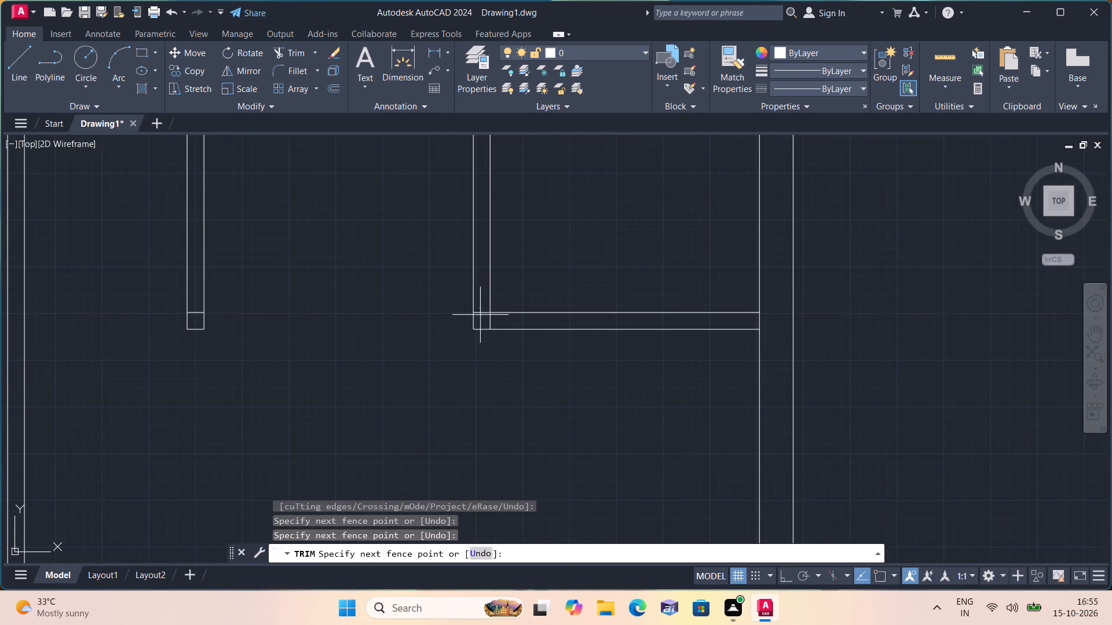
pyautogui.click(492, 326)
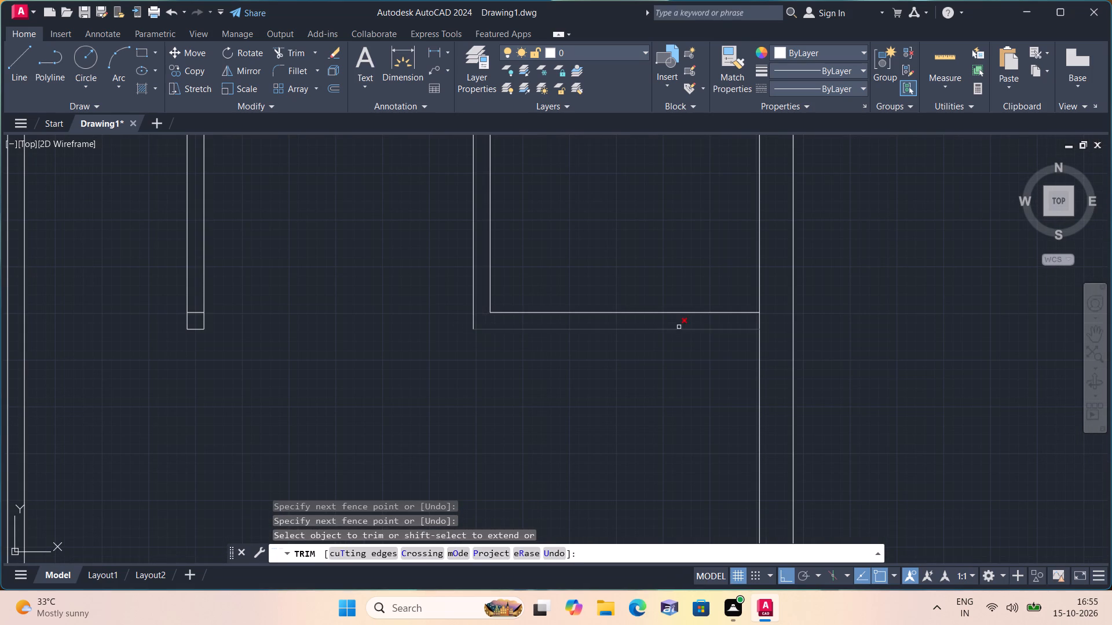
pyautogui.click(761, 323)
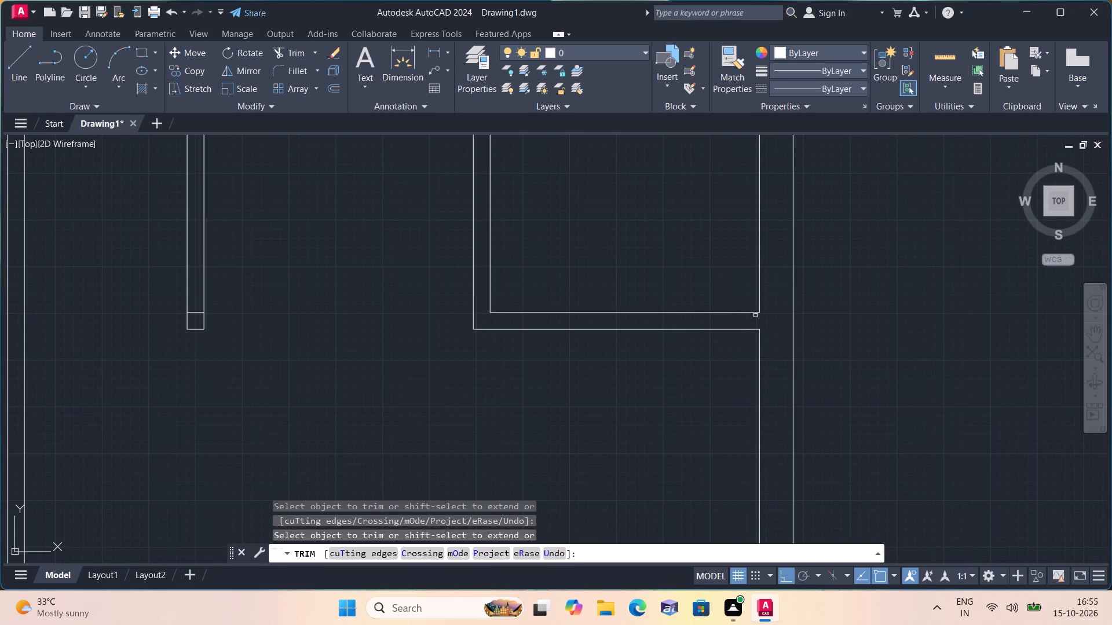
# Trim the extra cross line near the free lower end of the middle-bay partition.
pyautogui.scroll(-2, 285, 347)
pyautogui.middleClick(269, 345)
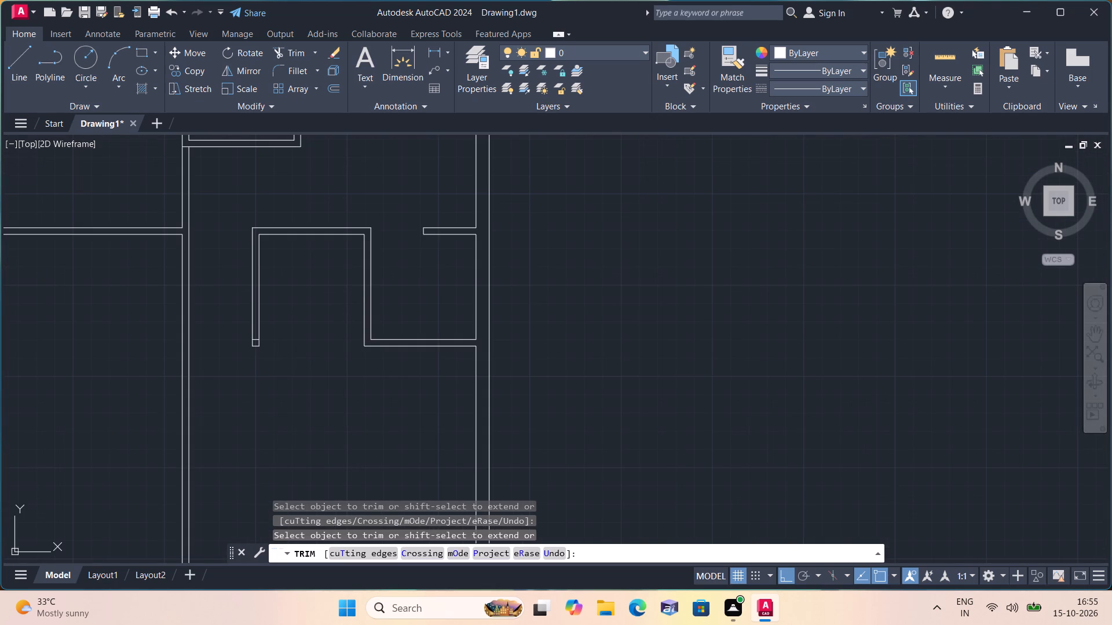
pyautogui.scroll(1, 228, 342)
pyautogui.scroll(2, 284, 345)
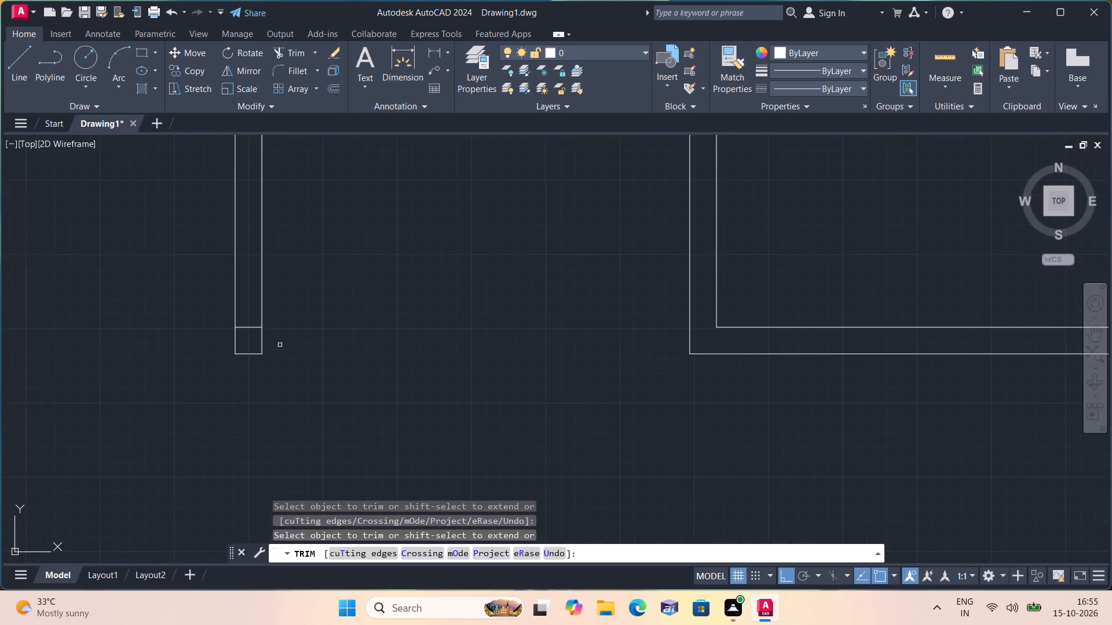
pyautogui.click(257, 327)
# Trim the inner wall line overrunning into the outer wall at the plan's upper-right corner.
pyautogui.scroll(-4, 257, 327)
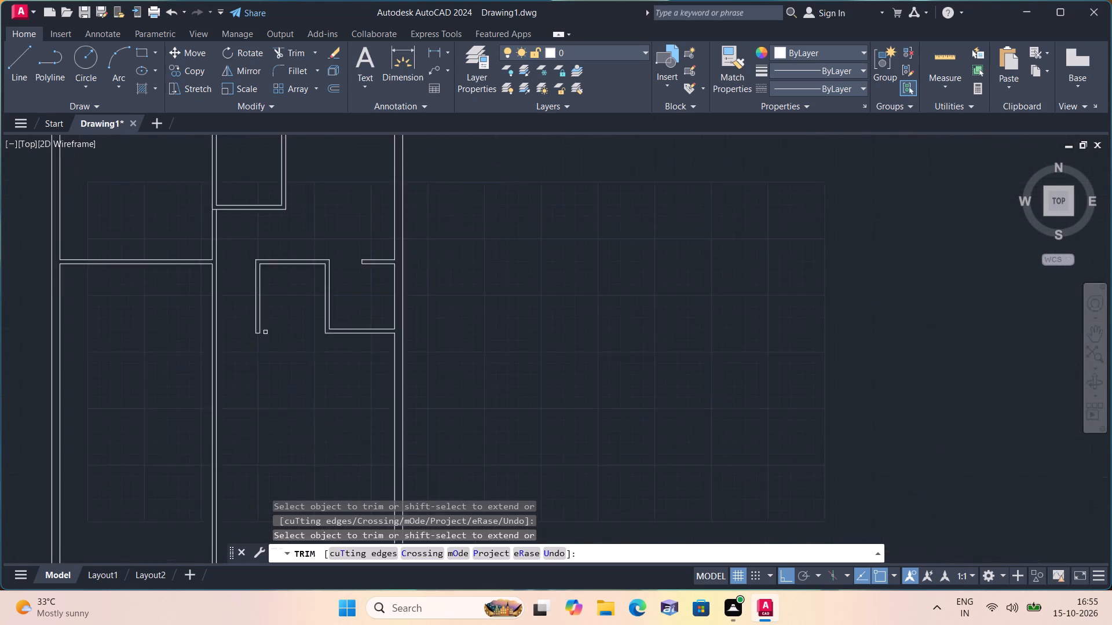
pyautogui.scroll(-1, 273, 336)
pyautogui.scroll(2, 164, 223)
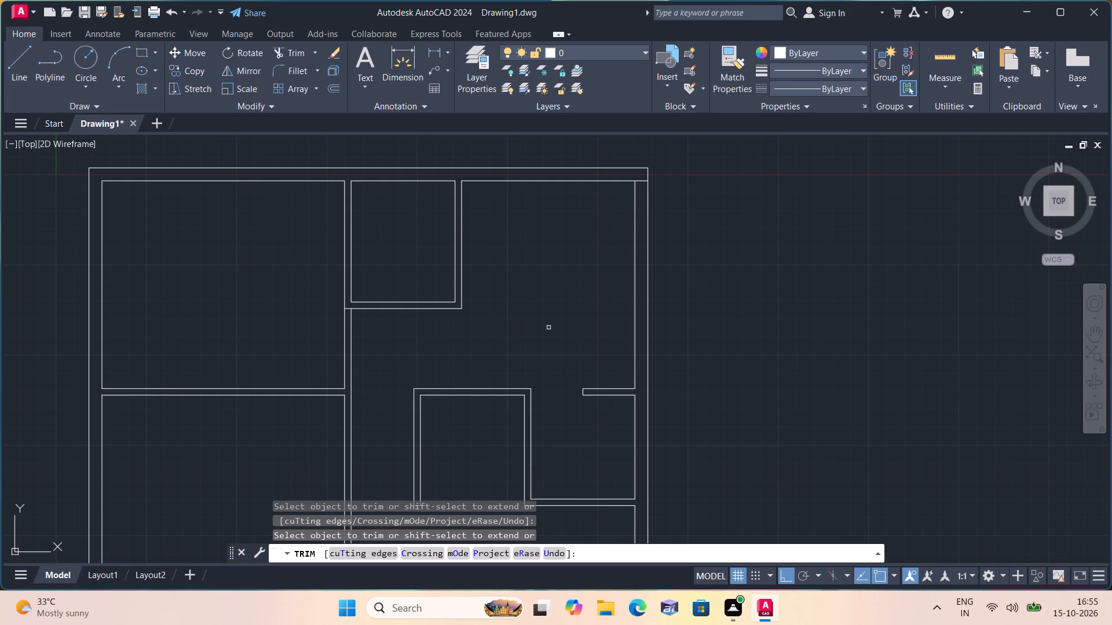
pyautogui.click(643, 181)
pyautogui.scroll(-1, 427, 362)
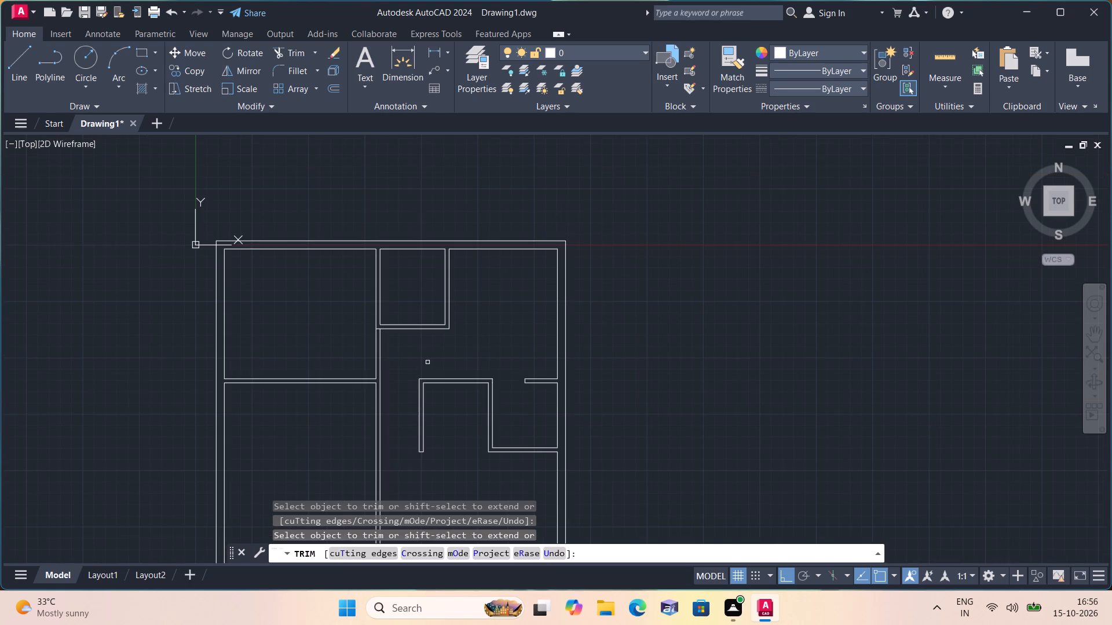
pyautogui.press('space')
# In the upper-right room, draw a horizontal line from the small room's right wall, turning up to the top wall's inner line.
pyautogui.write('l')
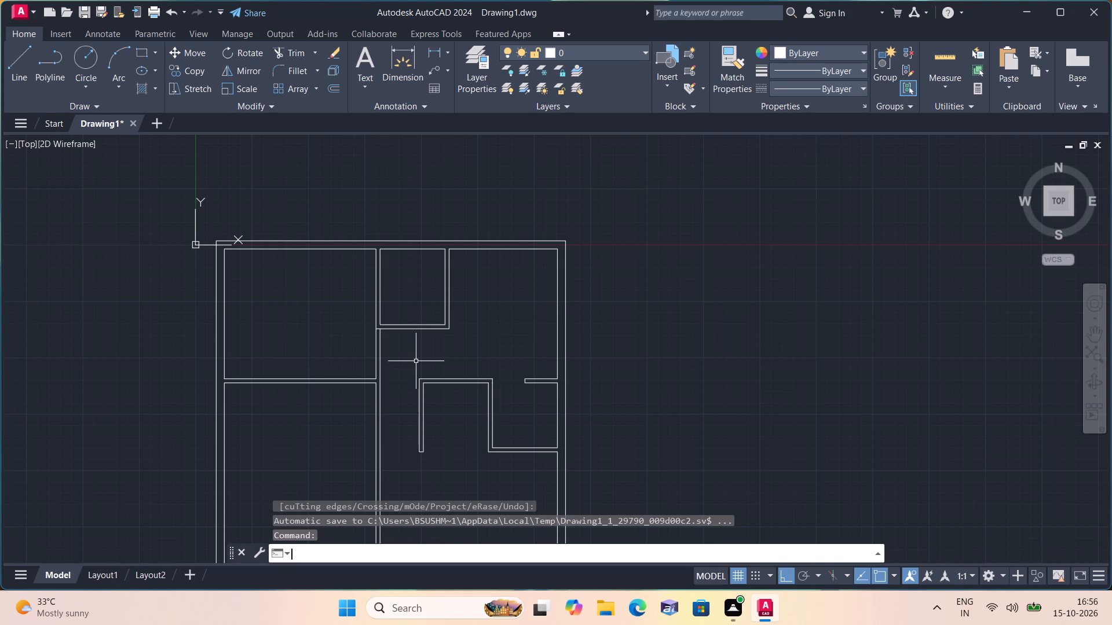
pyautogui.press('space')
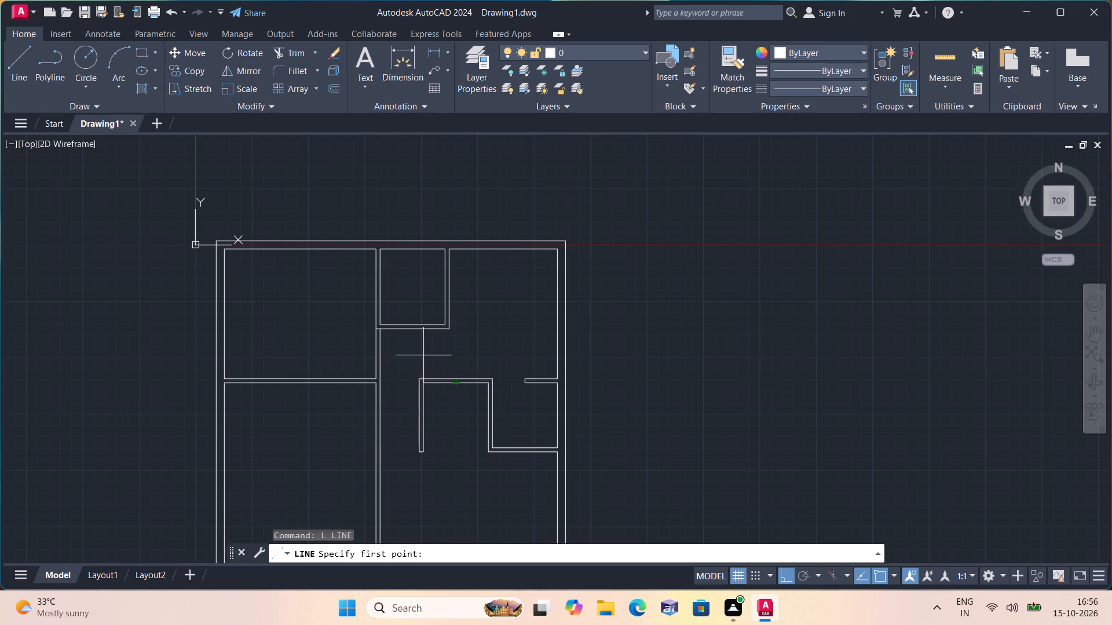
pyautogui.scroll(2, 454, 278)
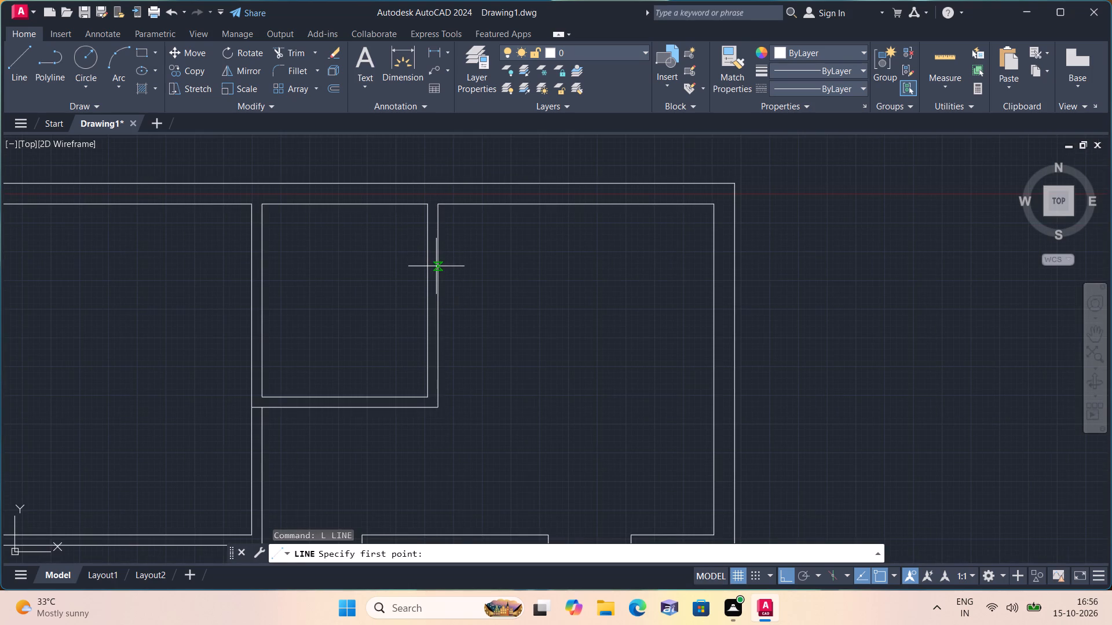
pyautogui.click(436, 265)
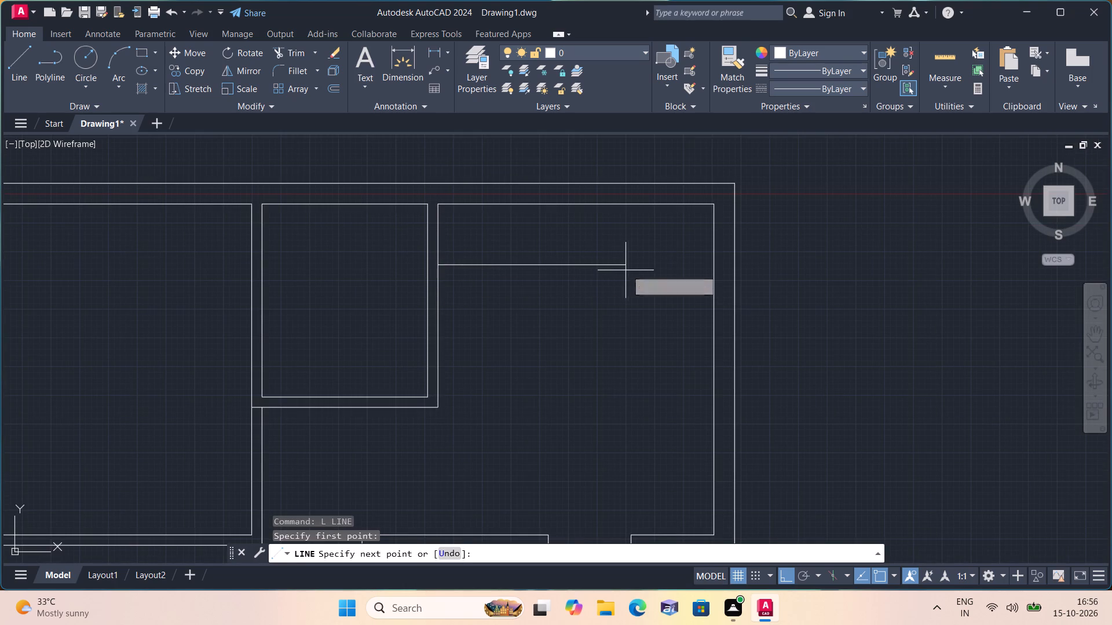
pyautogui.click(648, 269)
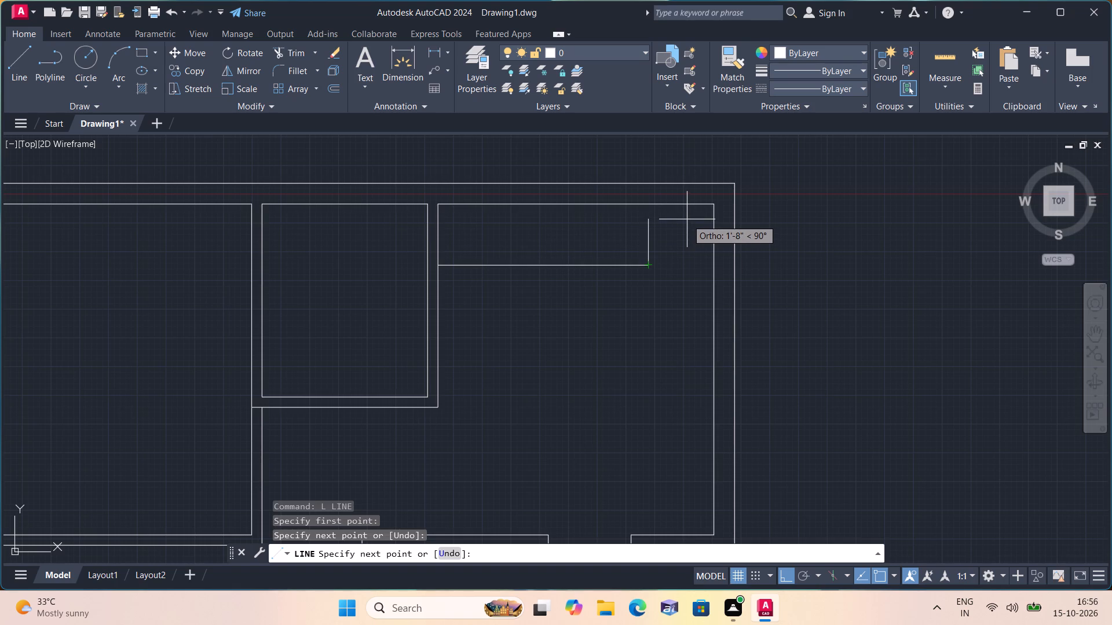
pyautogui.click(648, 204)
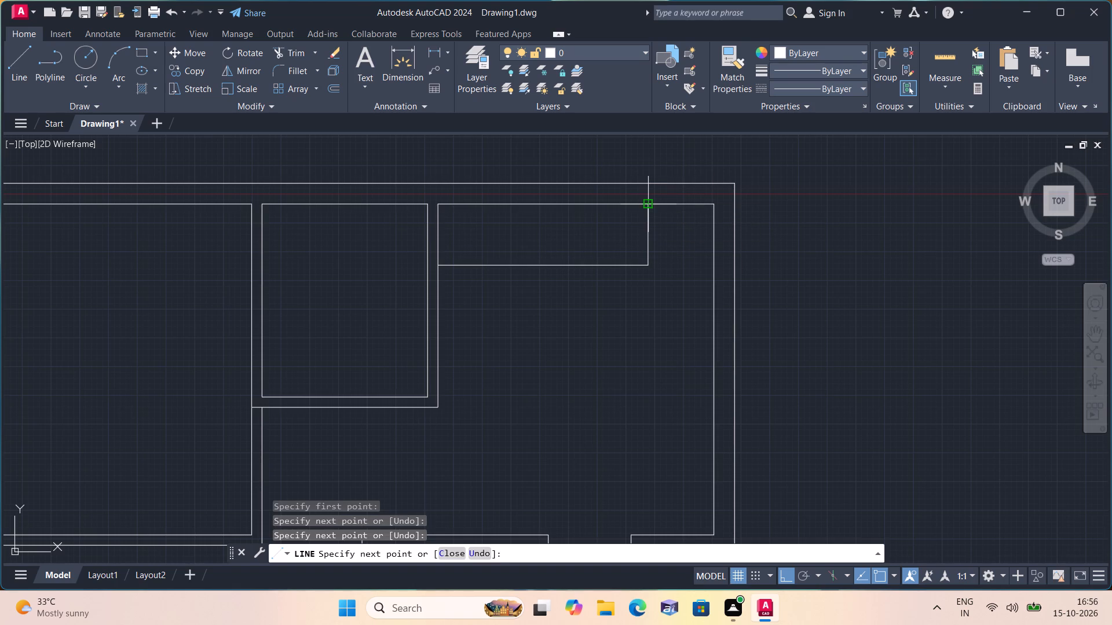
pyautogui.press('space')
# Draw a vertical line from the corner of the upper-right room's outline down to the short wall stub's upper line.
pyautogui.press('space')
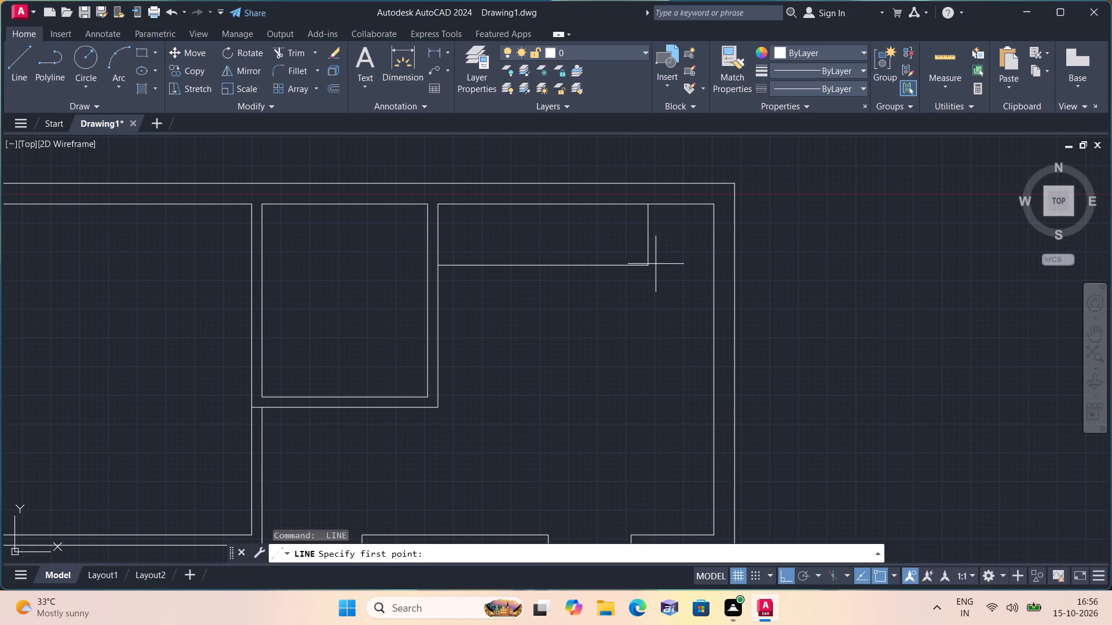
pyautogui.scroll(1, 656, 263)
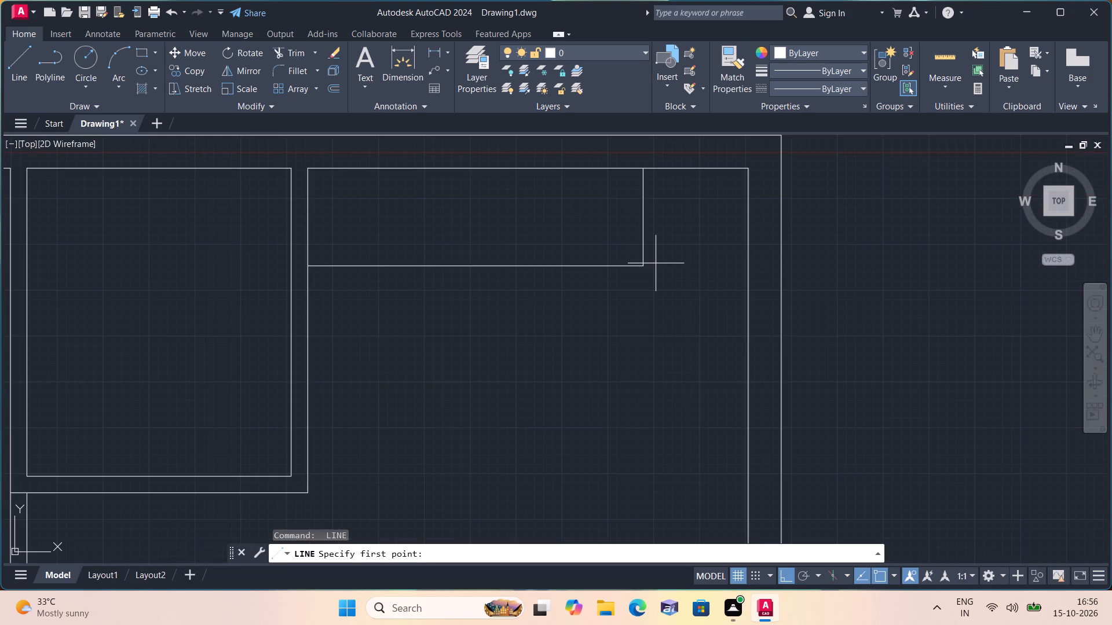
pyautogui.click(643, 266)
pyautogui.scroll(-4, 643, 266)
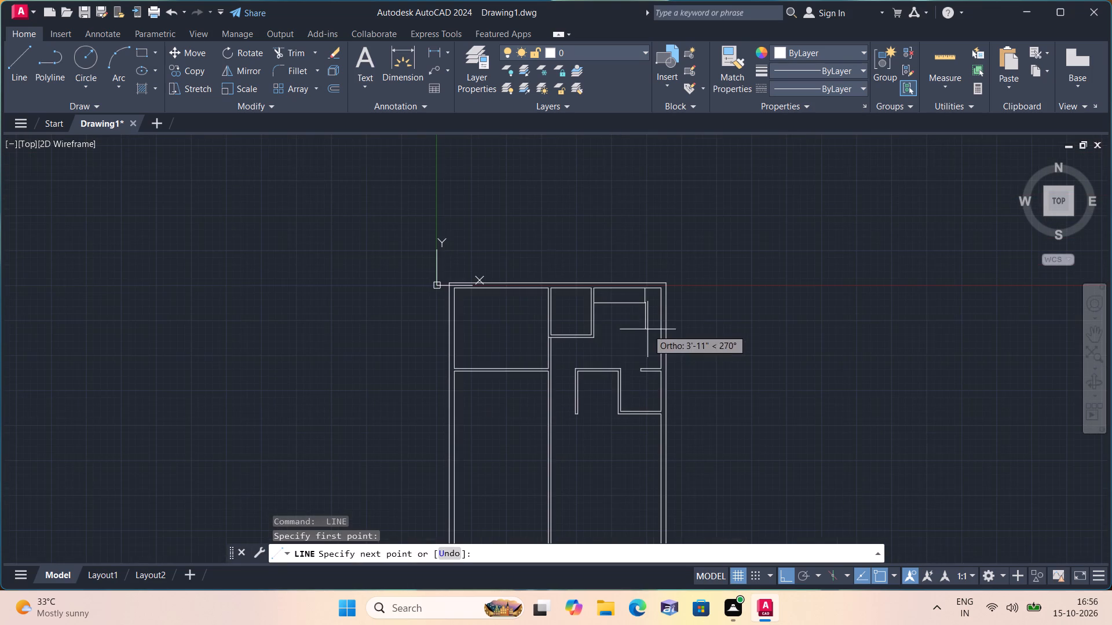
pyautogui.scroll(3, 642, 347)
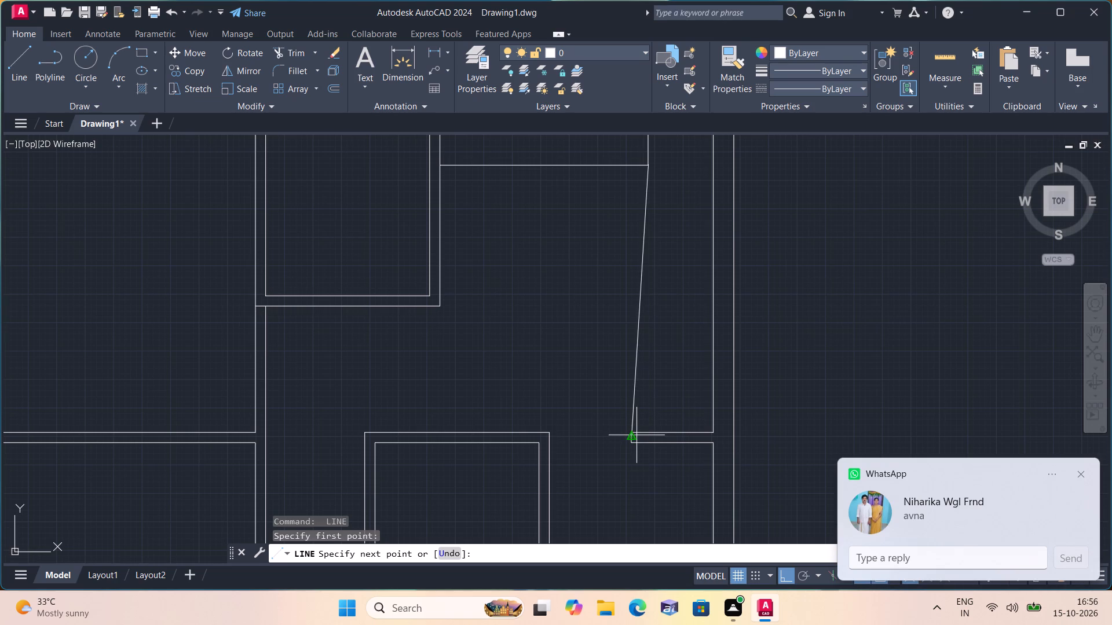
pyautogui.scroll(1, 637, 435)
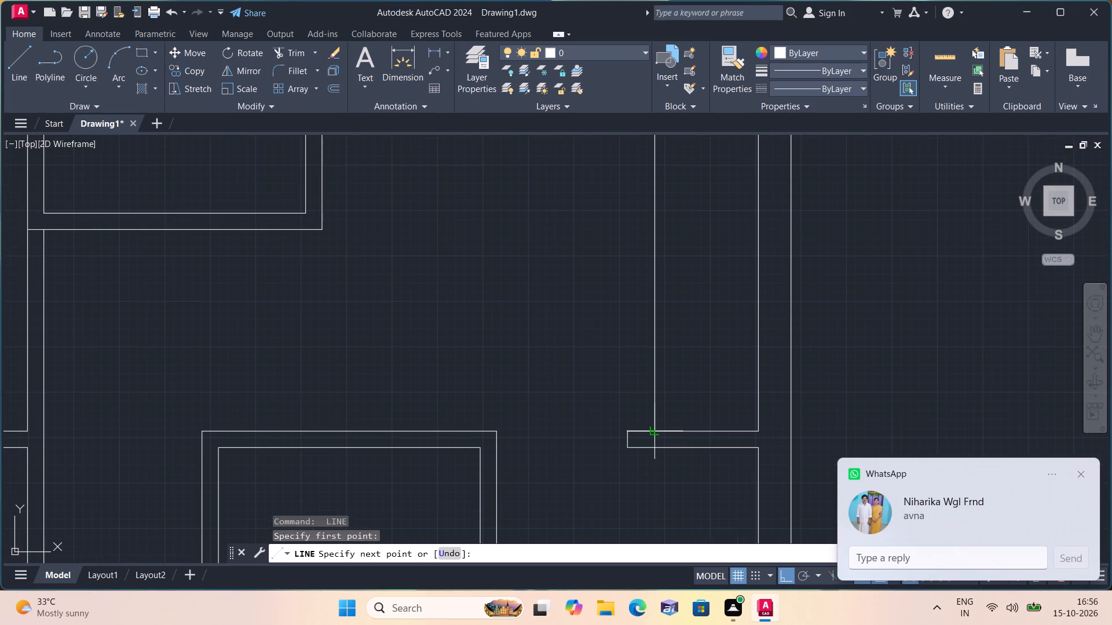
pyautogui.click(657, 432)
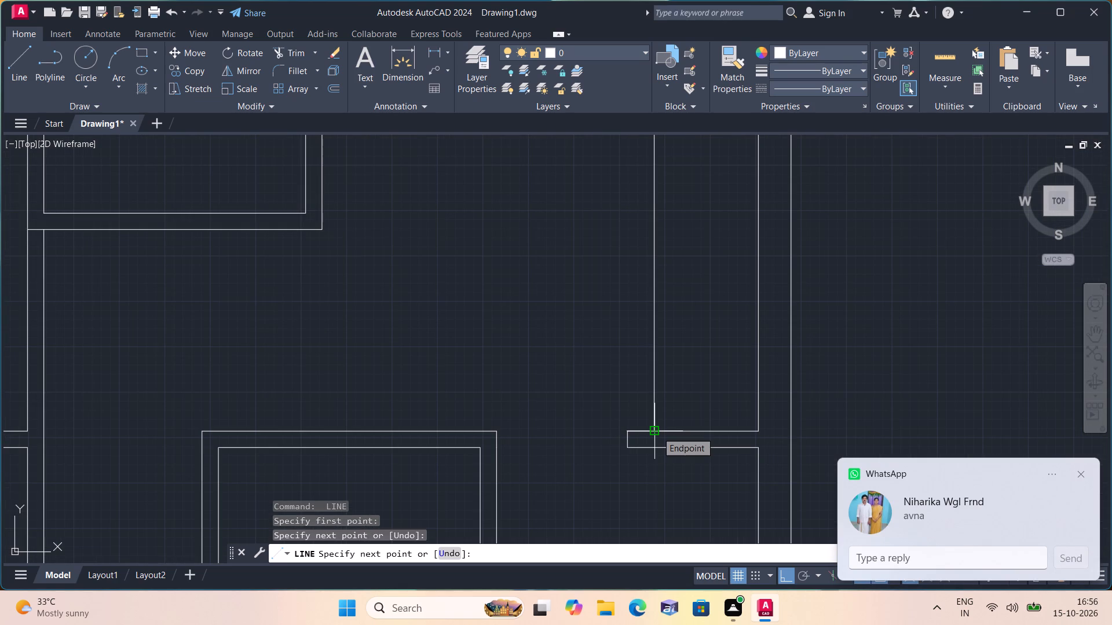
pyautogui.press('space')
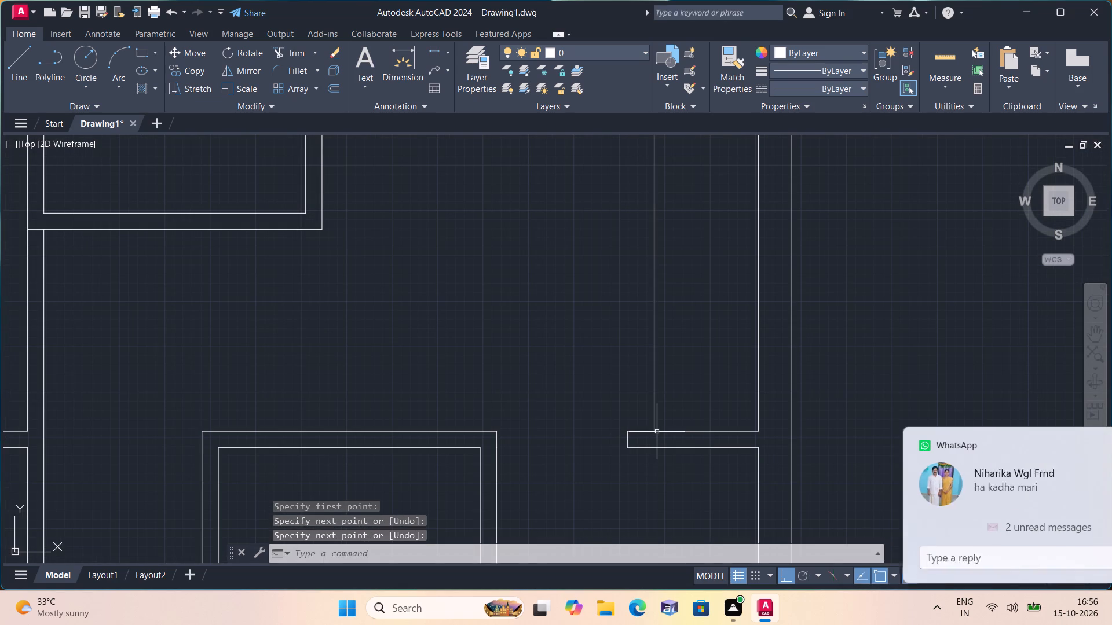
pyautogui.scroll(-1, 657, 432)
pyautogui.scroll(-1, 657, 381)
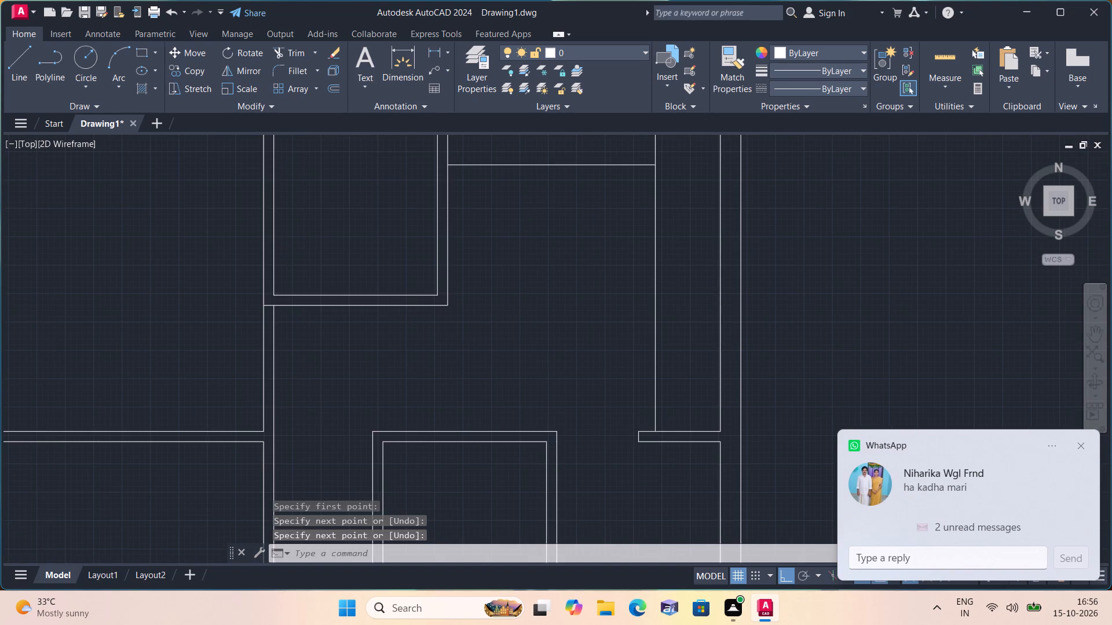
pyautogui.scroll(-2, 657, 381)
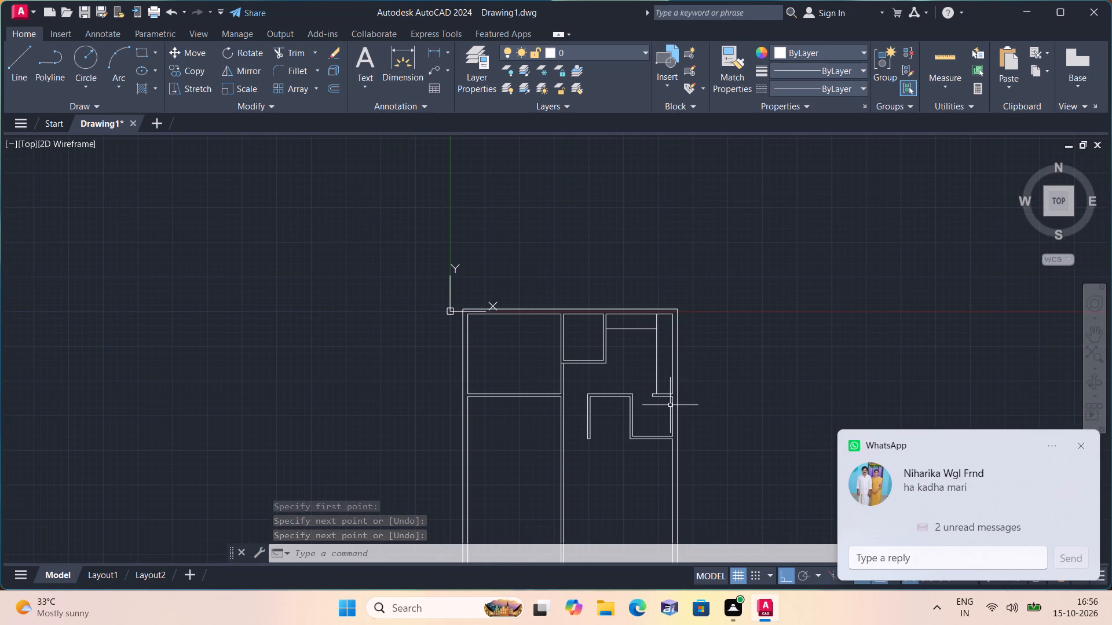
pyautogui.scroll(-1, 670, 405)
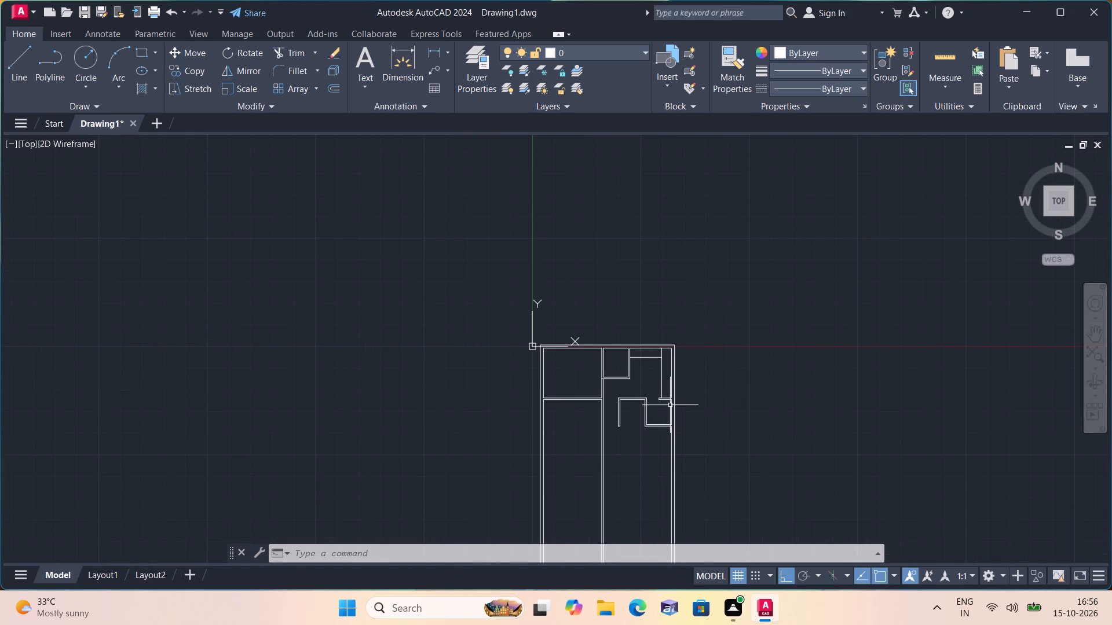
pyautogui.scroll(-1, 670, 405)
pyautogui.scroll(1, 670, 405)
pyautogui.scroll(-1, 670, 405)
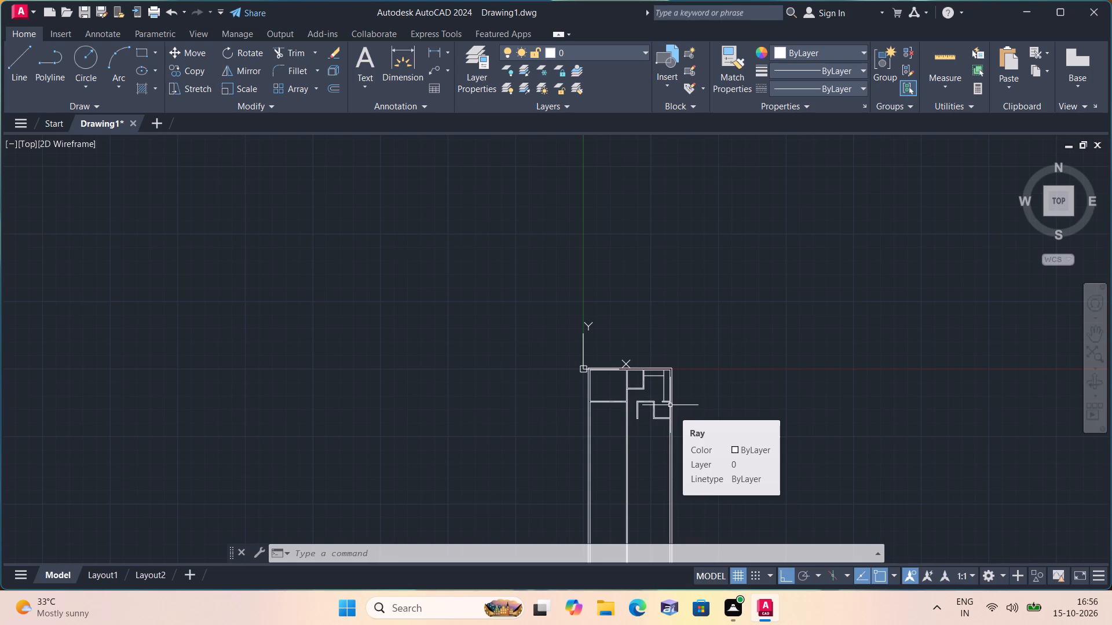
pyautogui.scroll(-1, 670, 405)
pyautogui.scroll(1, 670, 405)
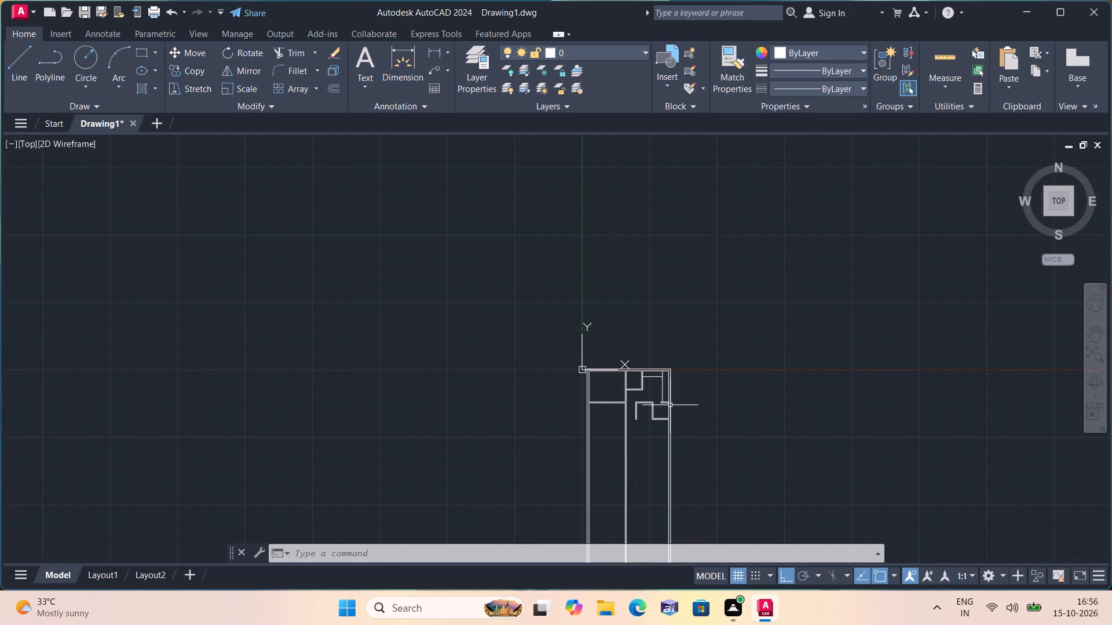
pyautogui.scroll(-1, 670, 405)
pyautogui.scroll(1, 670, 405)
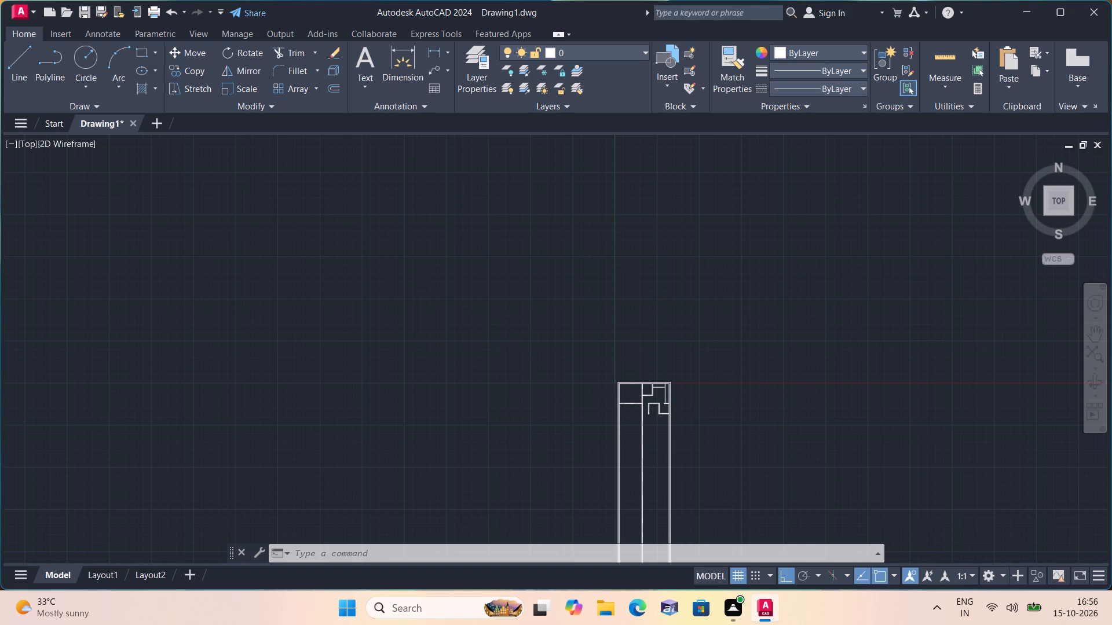
# Offset the lower line of the left bay's horizontal partition 12' downward.
pyautogui.scroll(1, 670, 405)
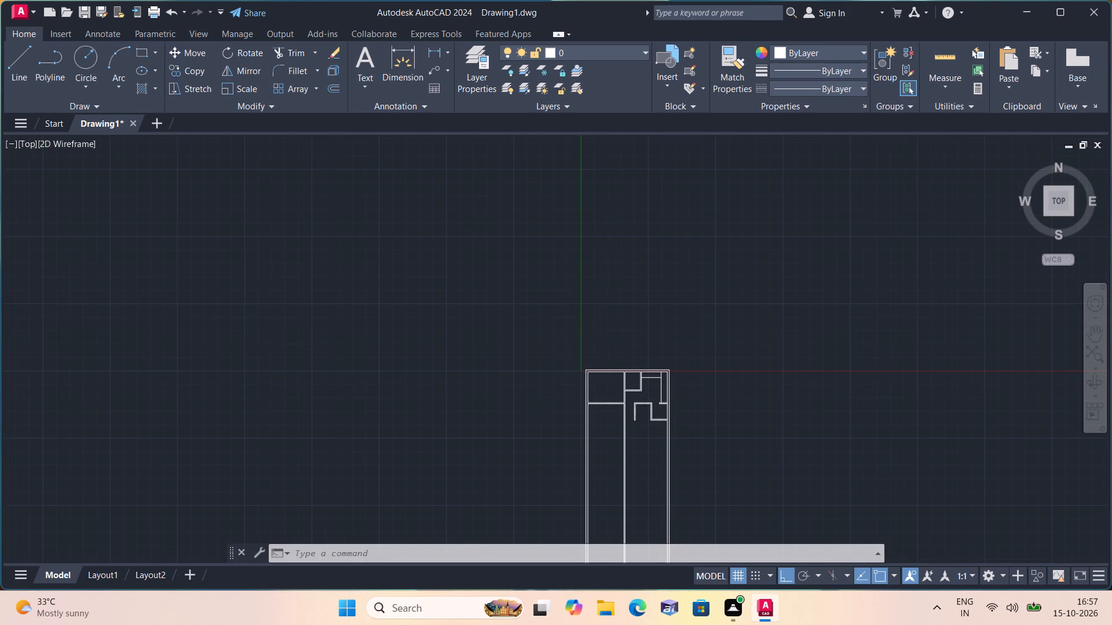
pyautogui.scroll(1, 668, 417)
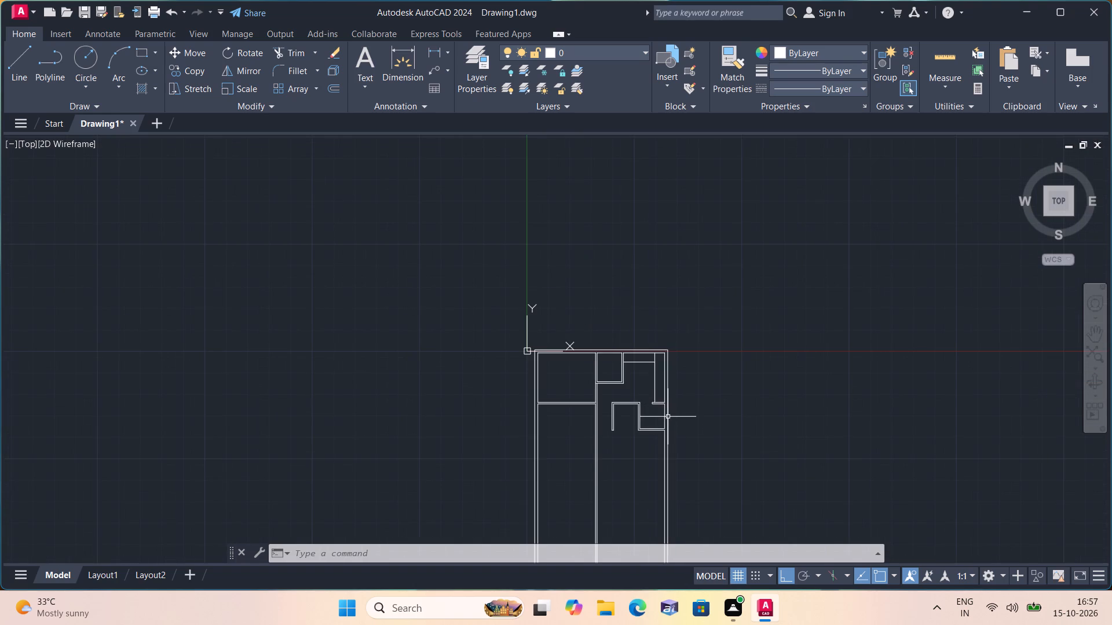
pyautogui.moveTo(668, 417); pyautogui.dragTo(714, 365, button='middle')
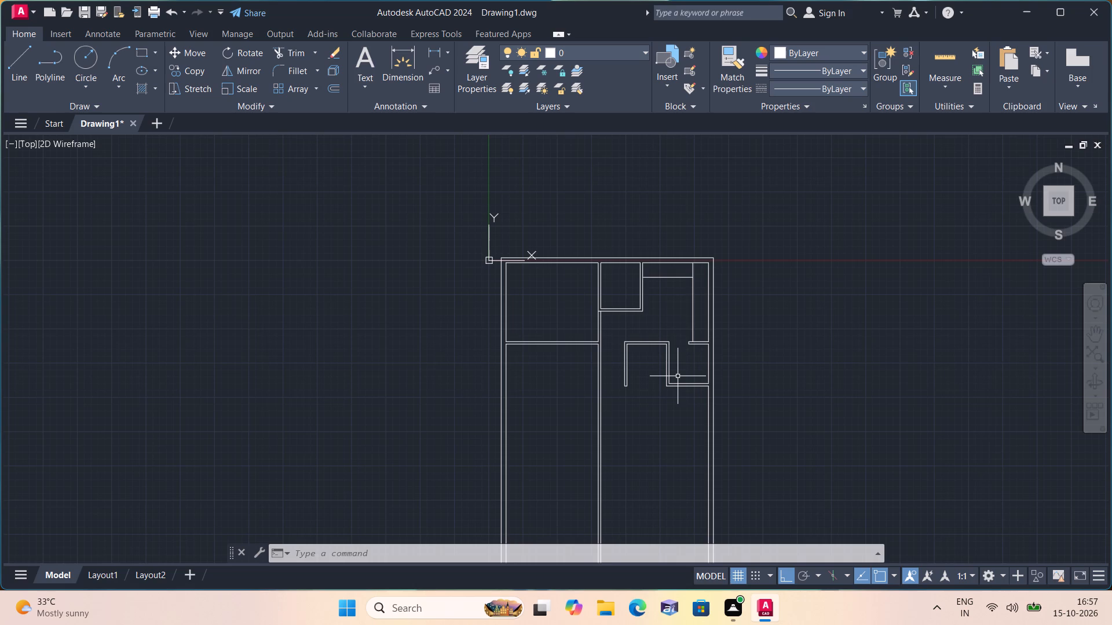
pyautogui.scroll(1, 573, 357)
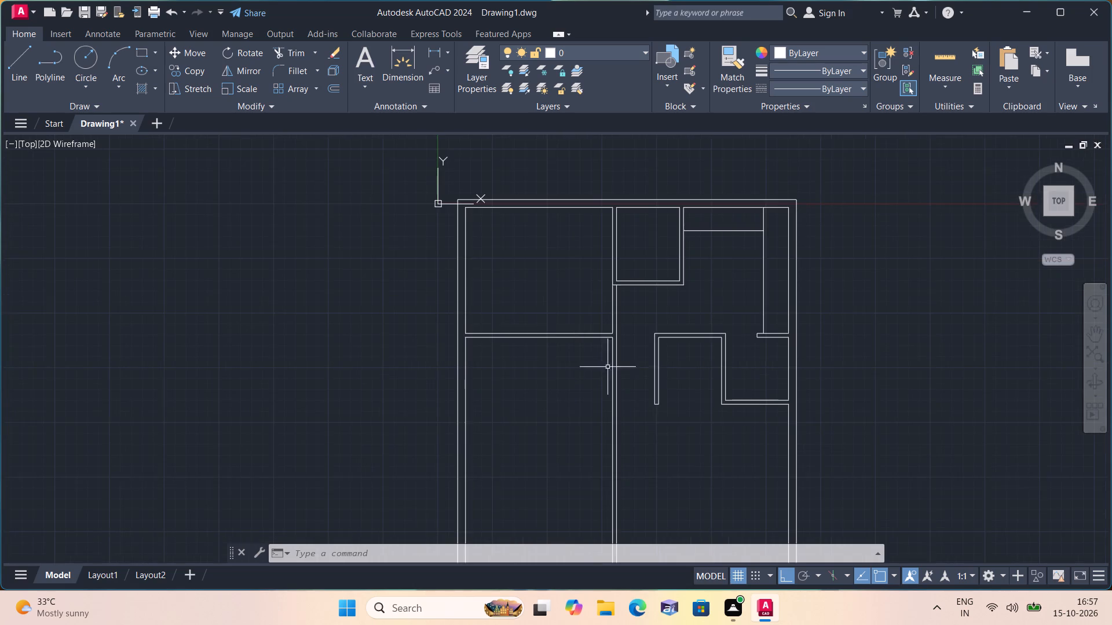
pyautogui.moveTo(677, 402); pyautogui.dragTo(702, 348, button='middle')
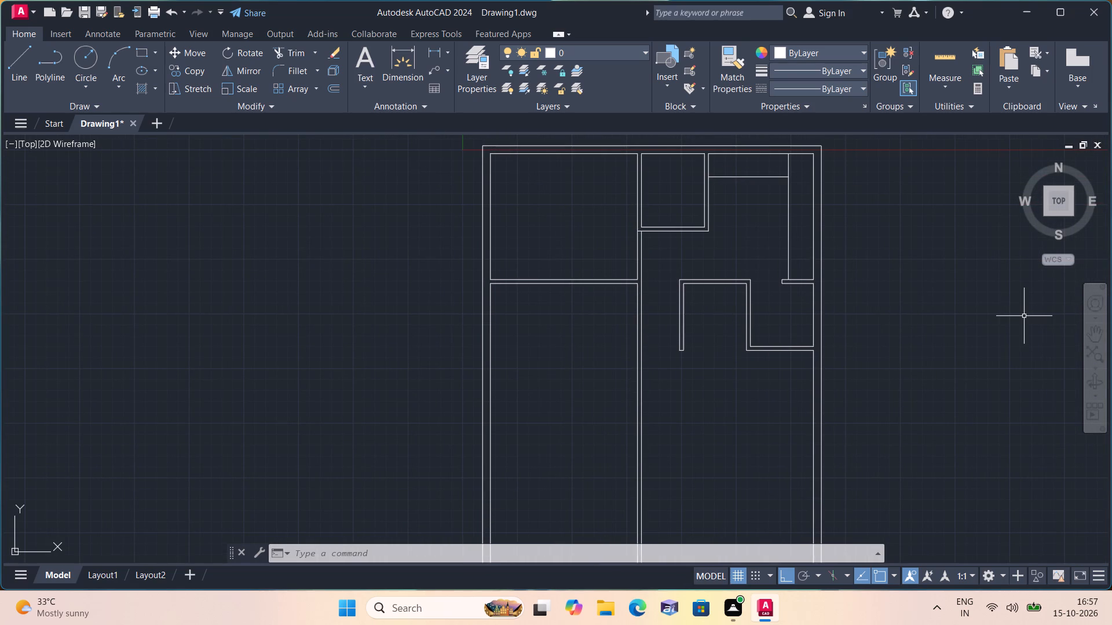
pyautogui.press('o')
pyautogui.write('ff')
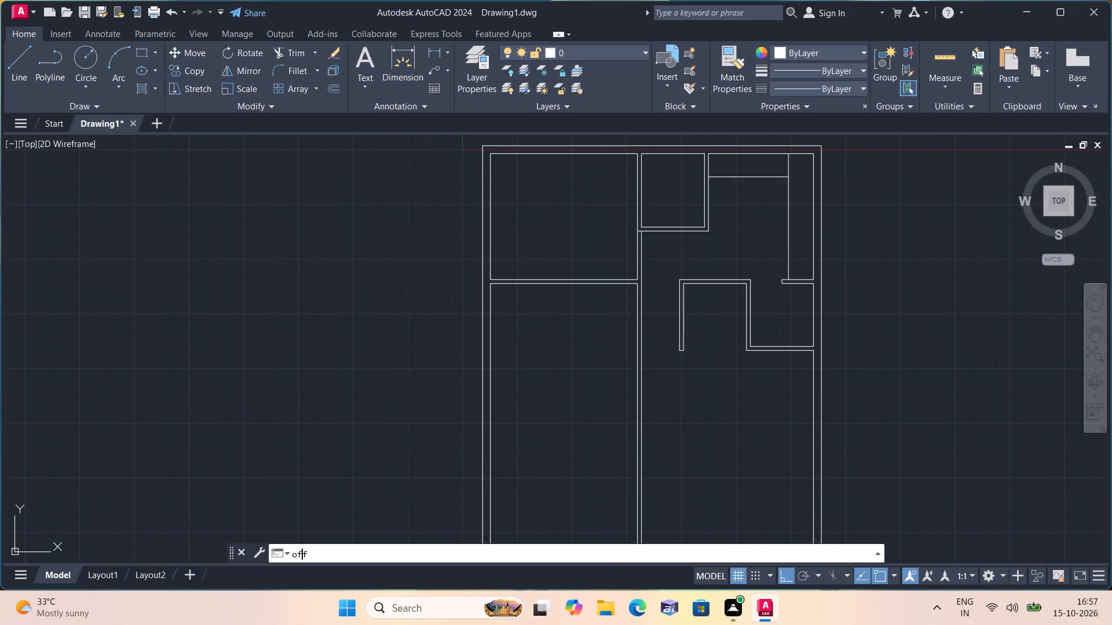
pyautogui.press('space')
pyautogui.write("12'")
pyautogui.press('space')
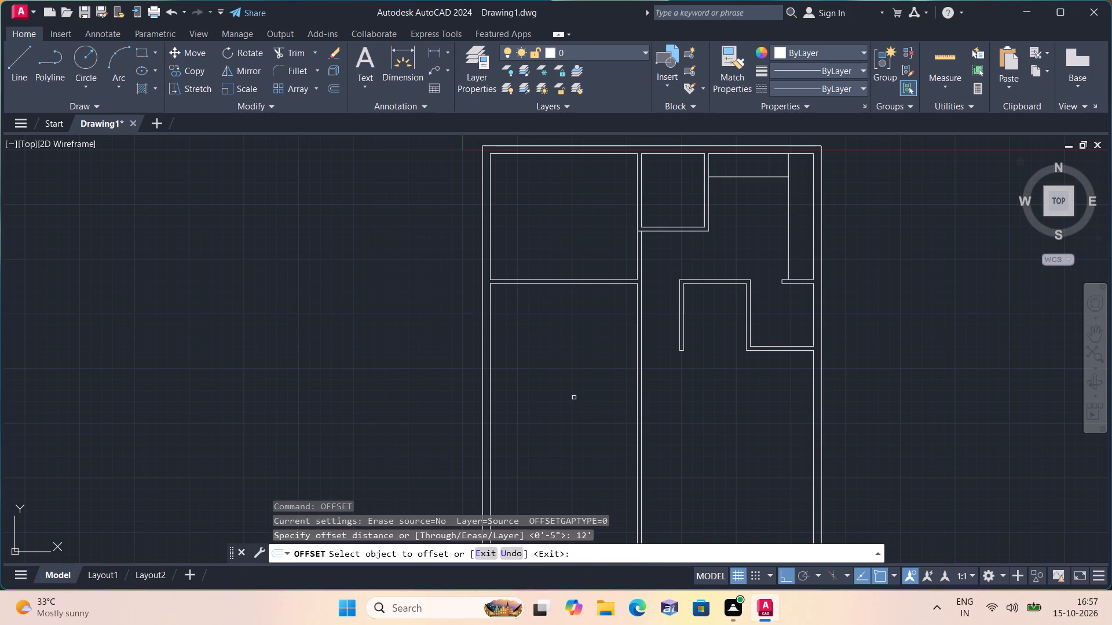
pyautogui.click(629, 282)
pyautogui.click(614, 374)
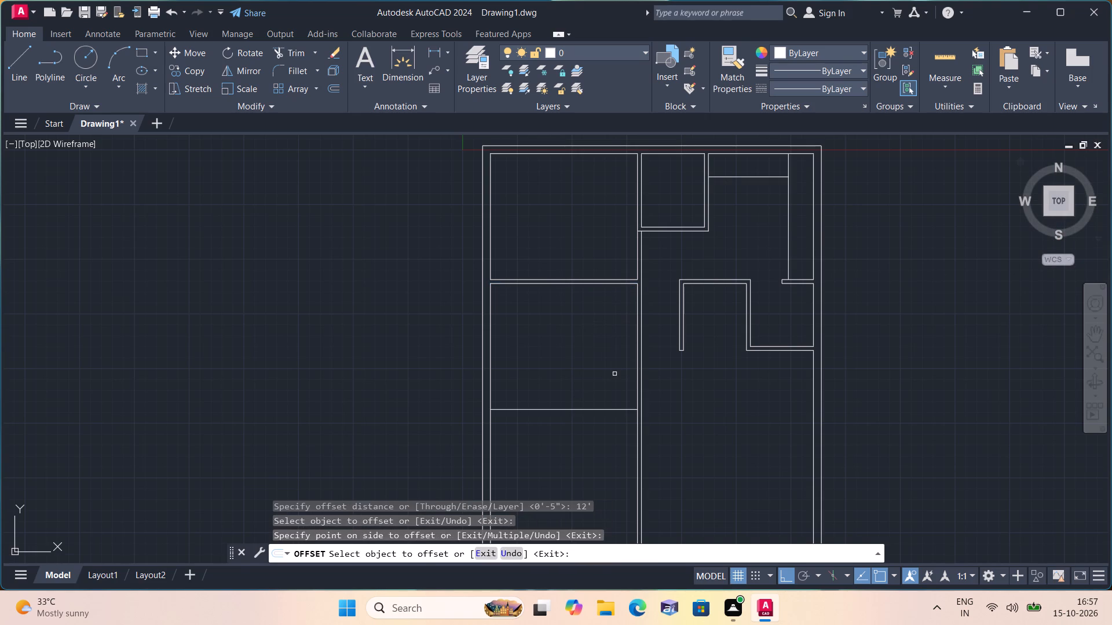
pyautogui.press('space')
# Offset the new horizontal line in the left bay 4.5" downward to give the partition its thickness.
pyautogui.press('space')
pyautogui.write('4.5"')
pyautogui.press('space')
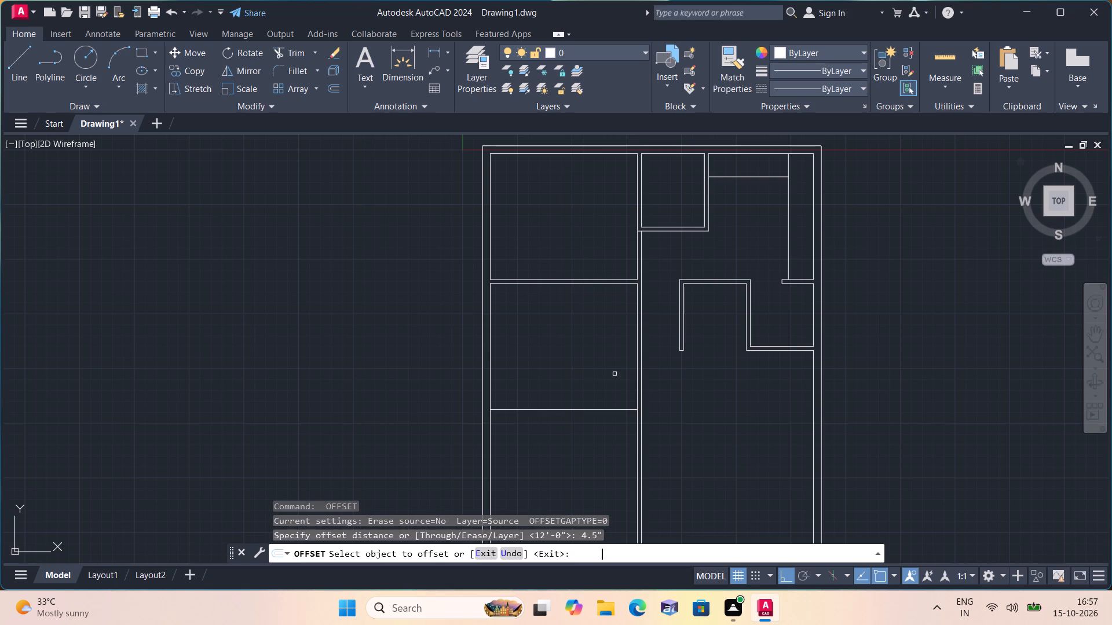
pyautogui.click(577, 410)
pyautogui.click(583, 442)
pyautogui.moveTo(581, 443); pyautogui.dragTo(614, 391, button='middle')
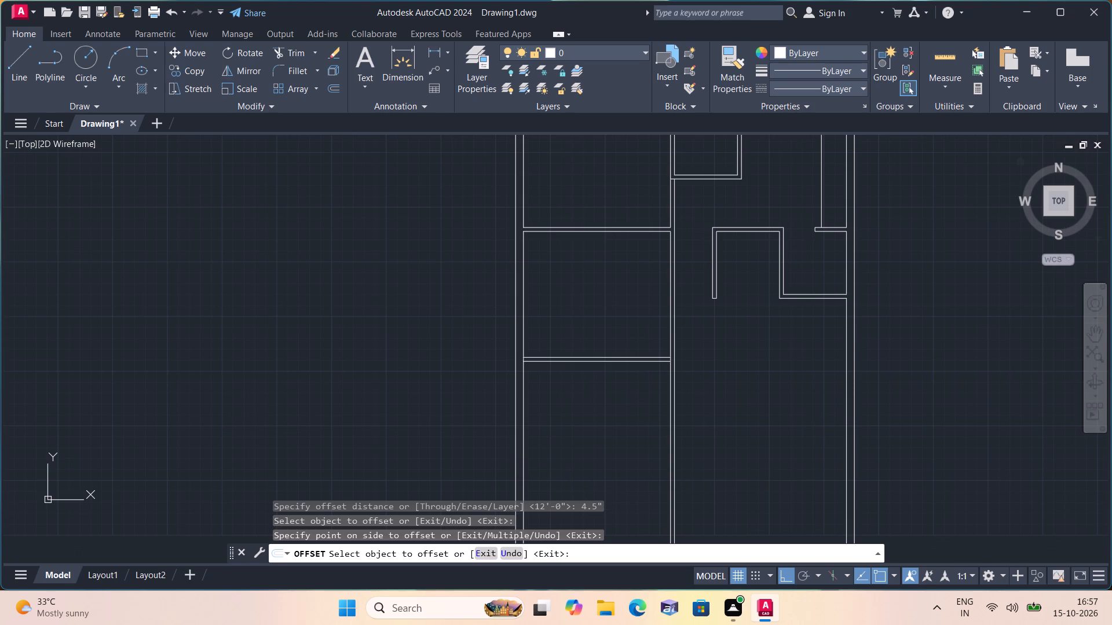
pyautogui.press('space')
# From the small room's lower-left inner corner, draw a line 2" to the right and down across the bottom wall's thickness.
pyautogui.write('l')
pyautogui.press('space')
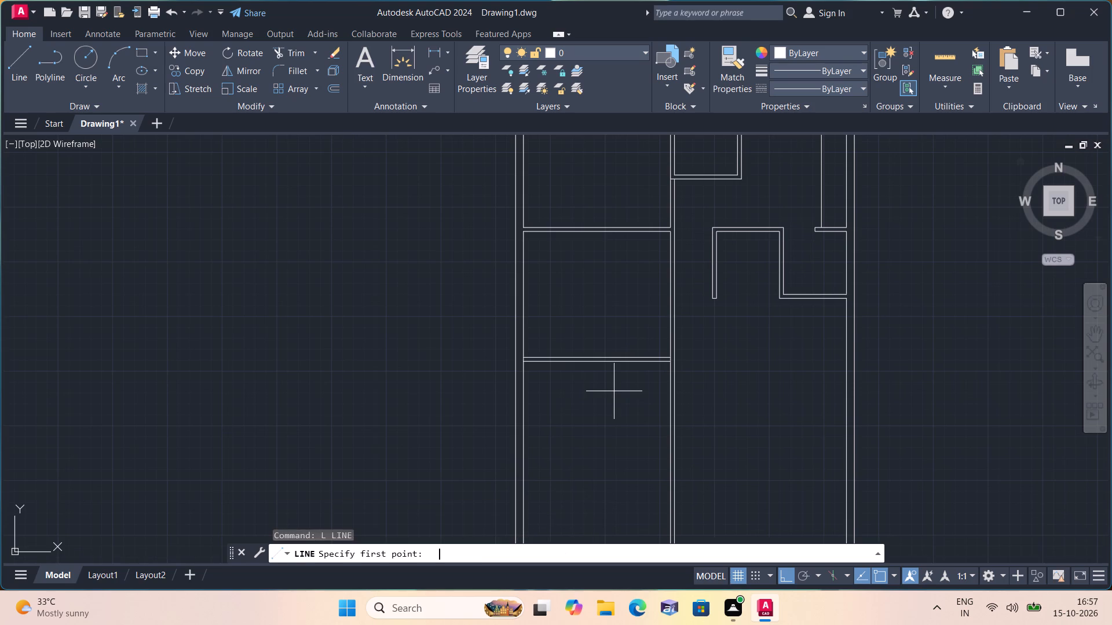
pyautogui.scroll(-1, 615, 374)
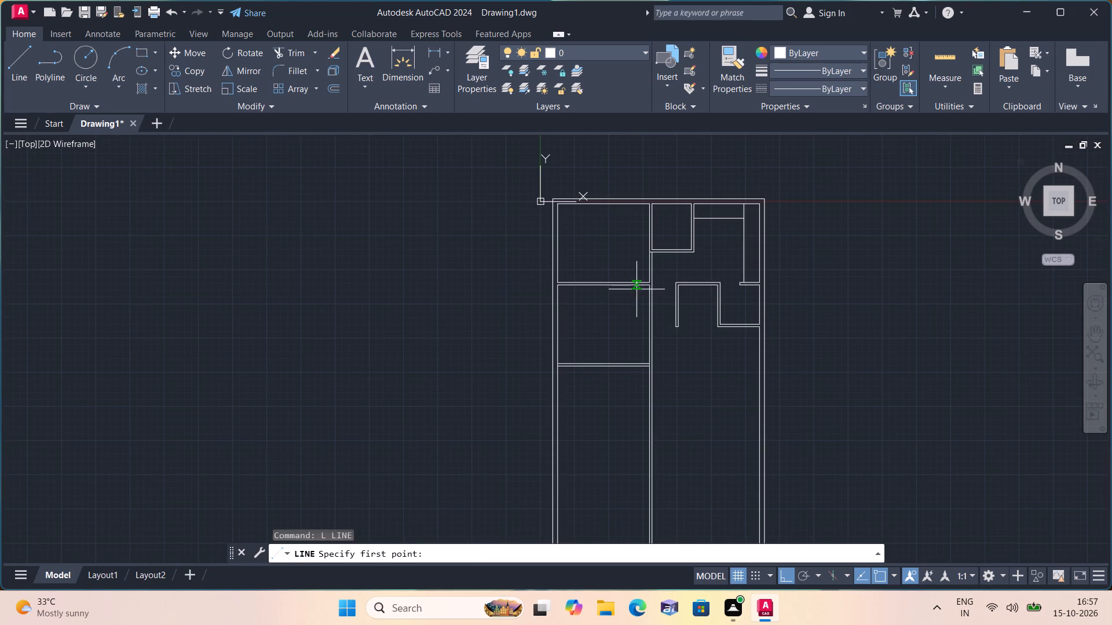
pyautogui.scroll(1, 664, 200)
pyautogui.scroll(2, 624, 312)
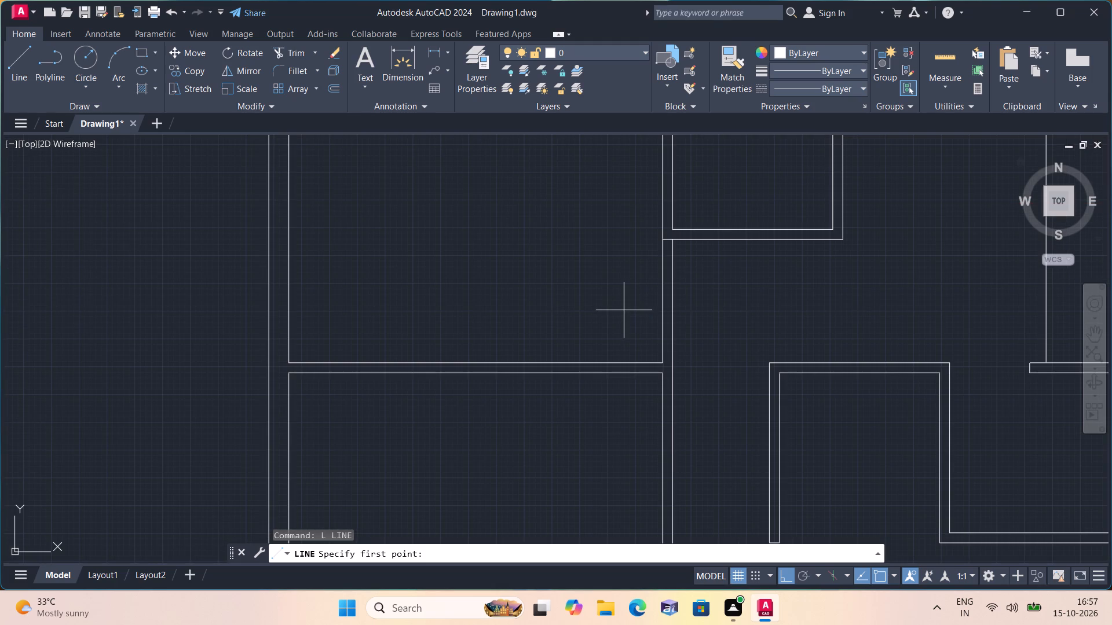
pyautogui.scroll(1, 687, 236)
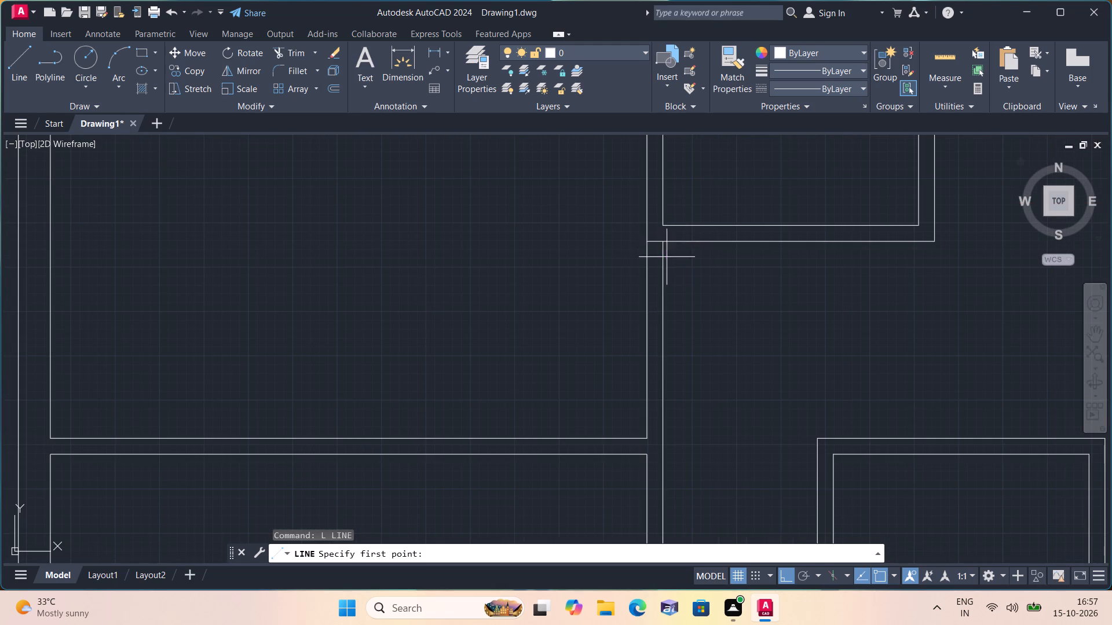
pyautogui.scroll(2, 668, 258)
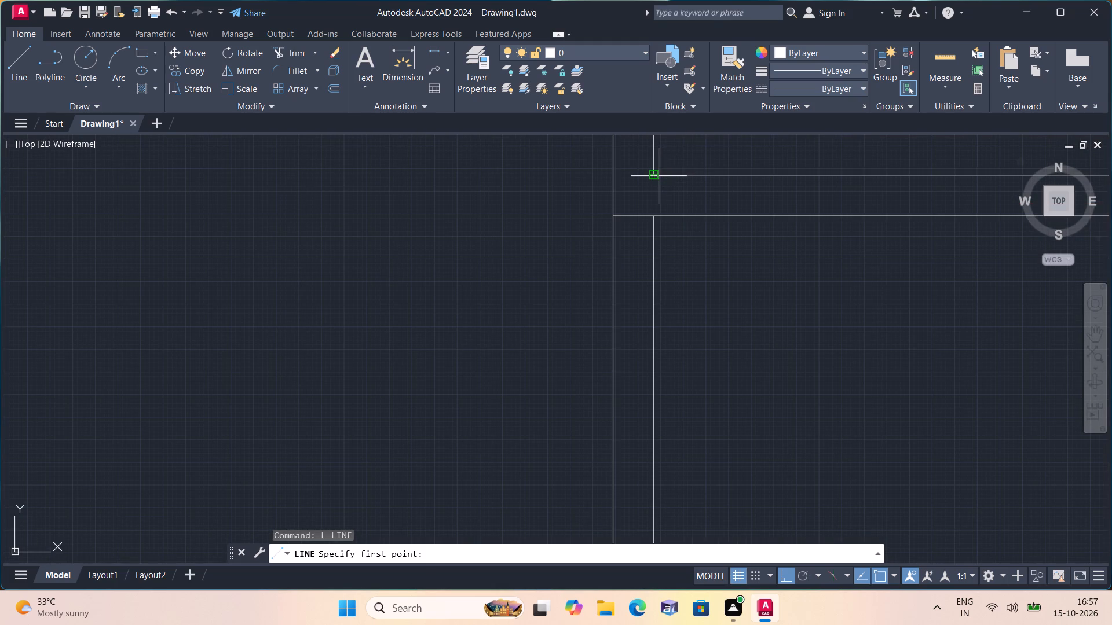
pyautogui.click(659, 176)
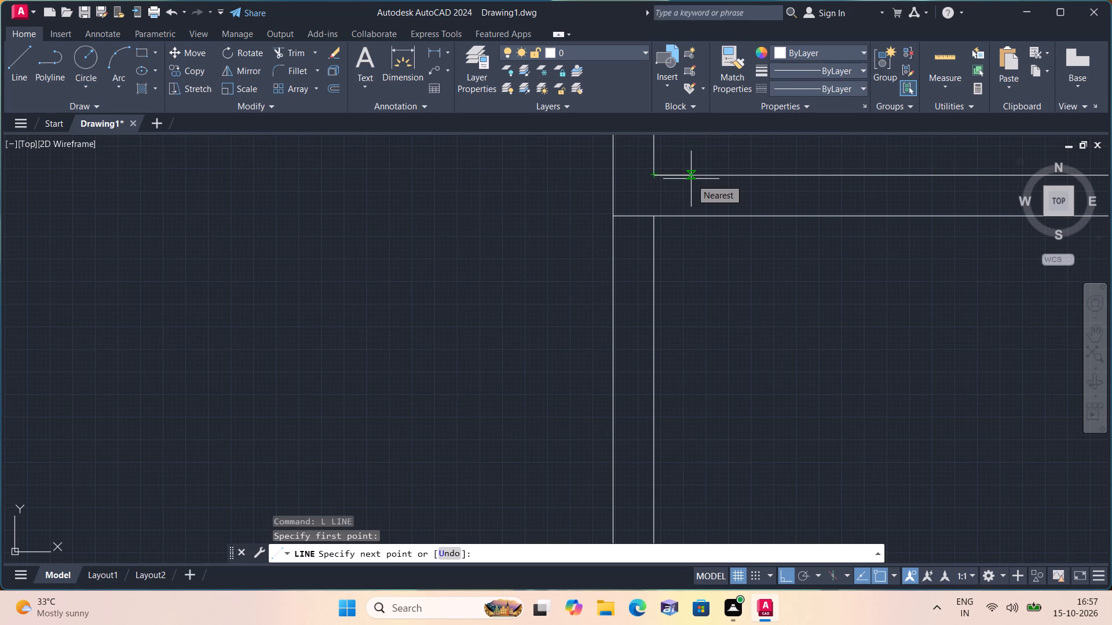
pyautogui.press('2')
pyautogui.write('"')
pyautogui.press('space')
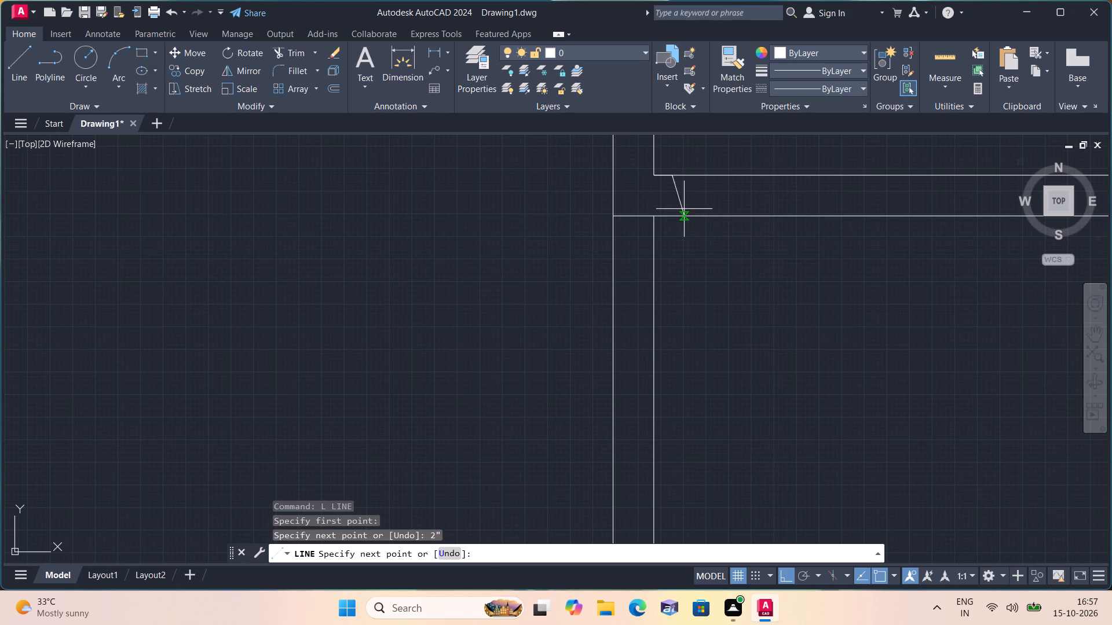
pyautogui.click(669, 218)
pyautogui.press('space')
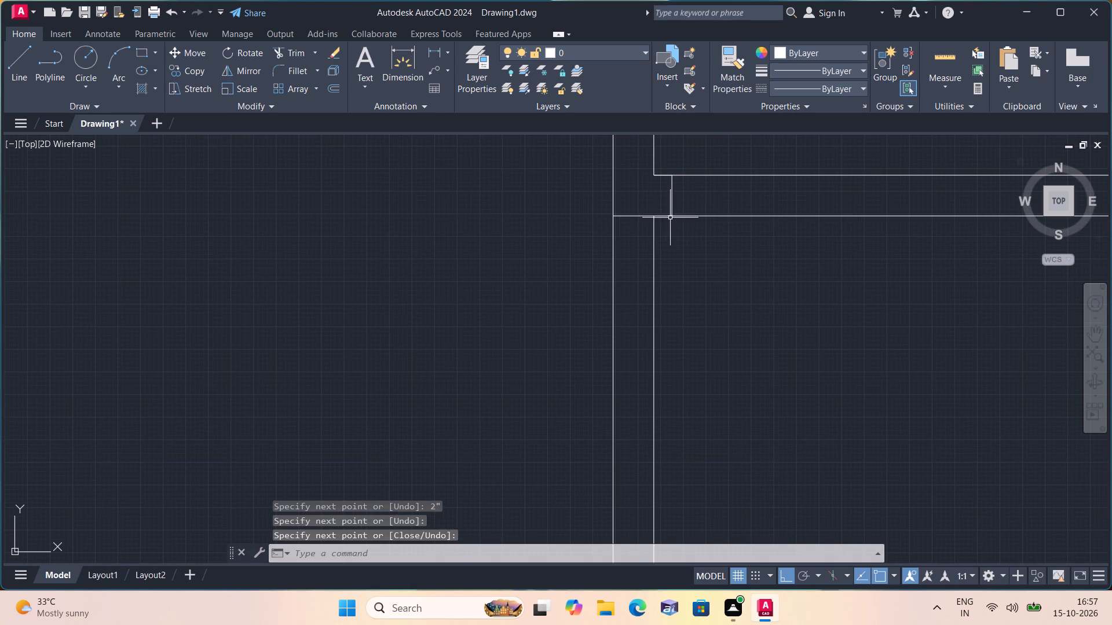
# Delete the 2" helper segment along the inner line of the small room's bottom wall.
pyautogui.scroll(1, 675, 202)
pyautogui.click(658, 158)
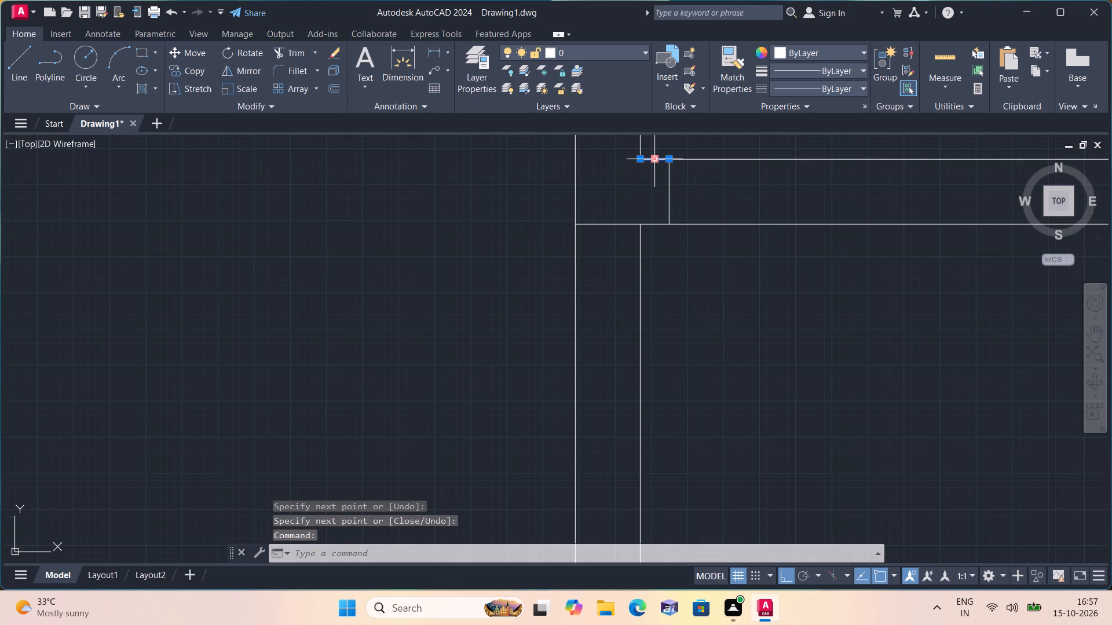
pyautogui.press('Delete')
# From the midpoint of the small room's jamb line, draw 2", 2' and 2" segments rightward, ending with a segment up to the bottom wall's inner line.
pyautogui.write('l')
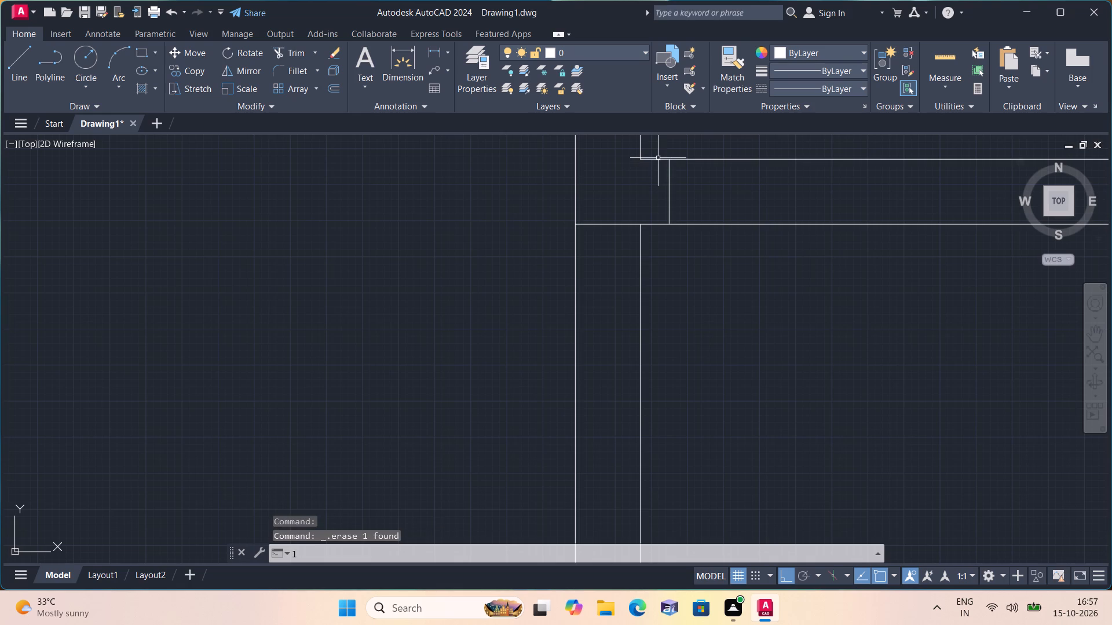
pyautogui.press('space')
pyautogui.scroll(-1, 664, 174)
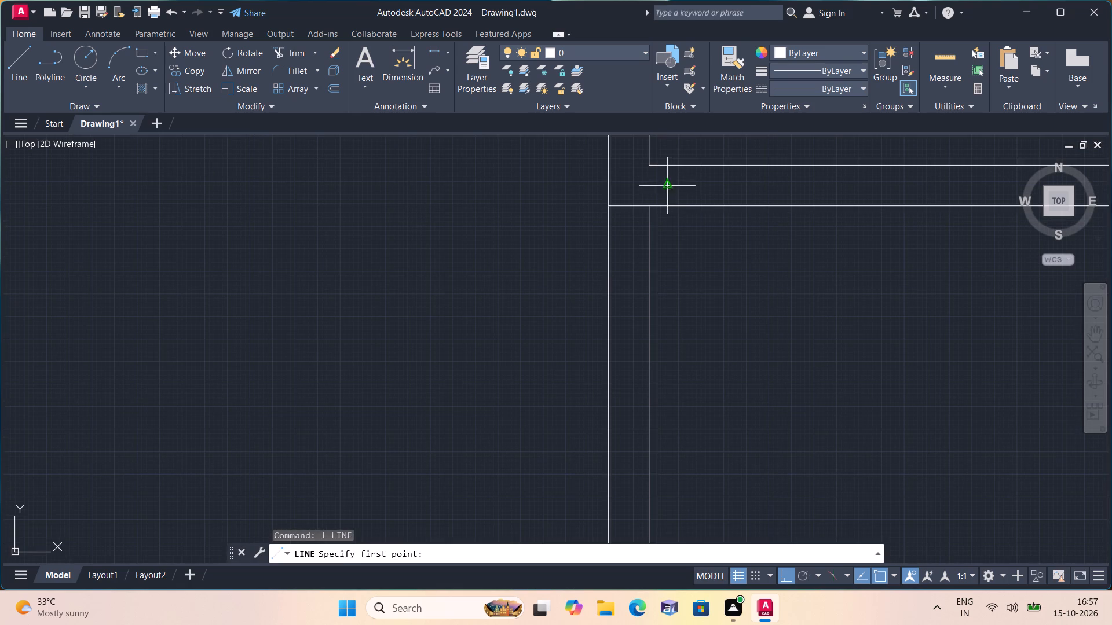
pyautogui.click(670, 182)
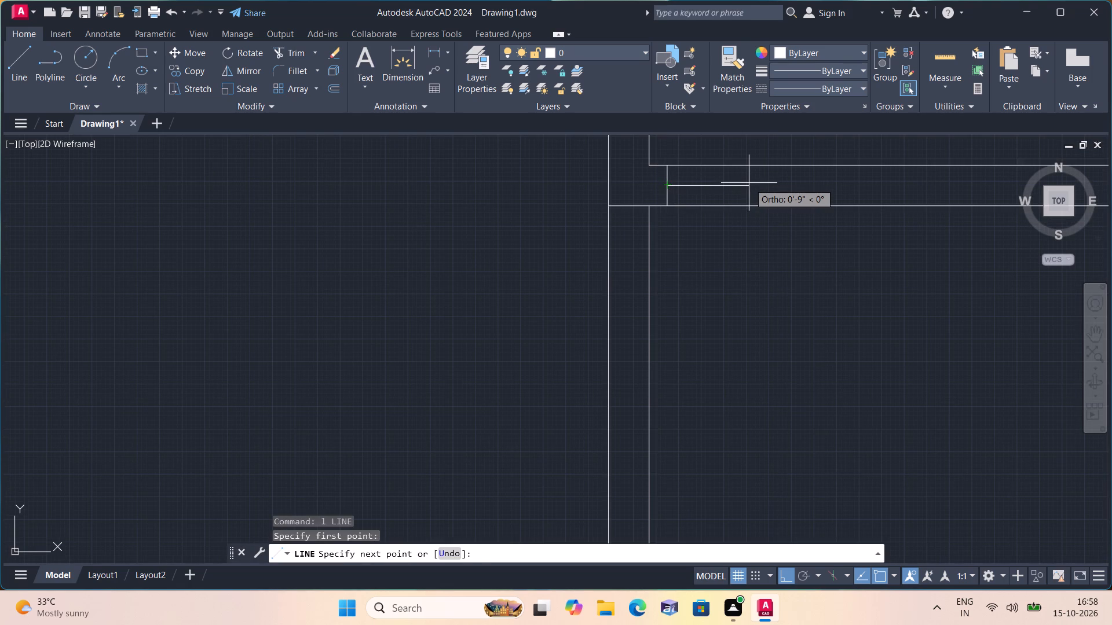
pyautogui.press('2')
pyautogui.write('"')
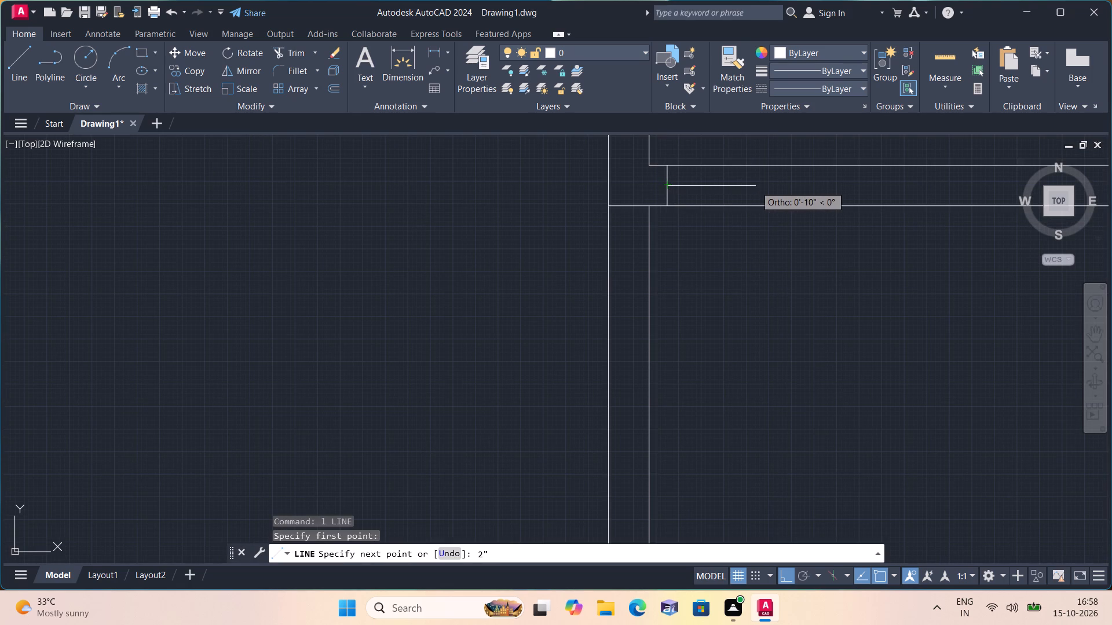
pyautogui.press('space')
pyautogui.write("2'")
pyautogui.press('space')
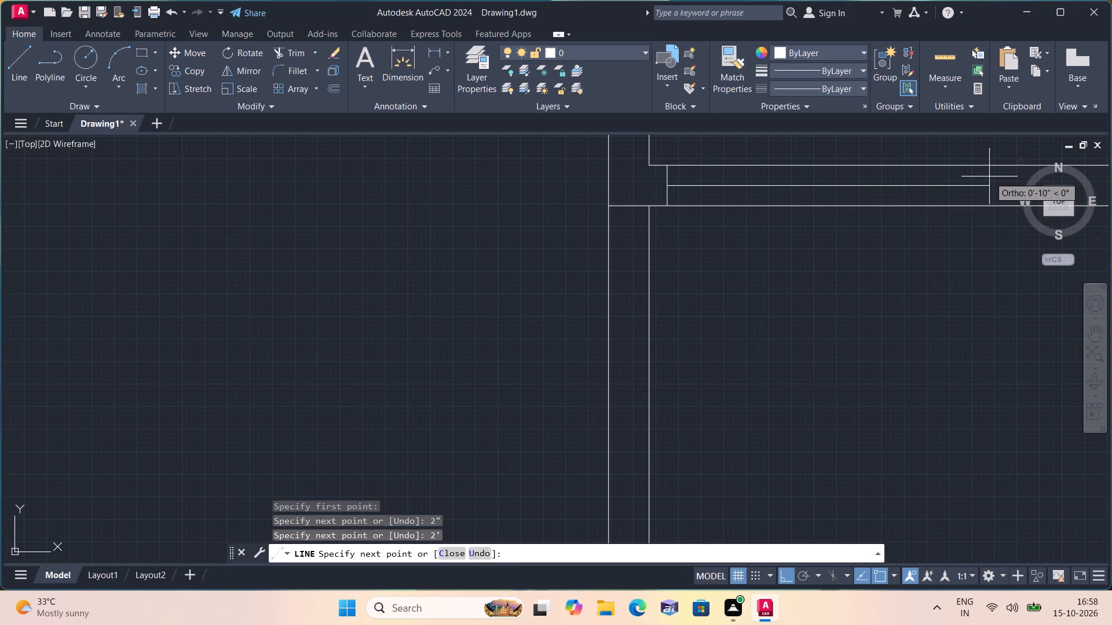
pyautogui.write('2"')
pyautogui.press('space')
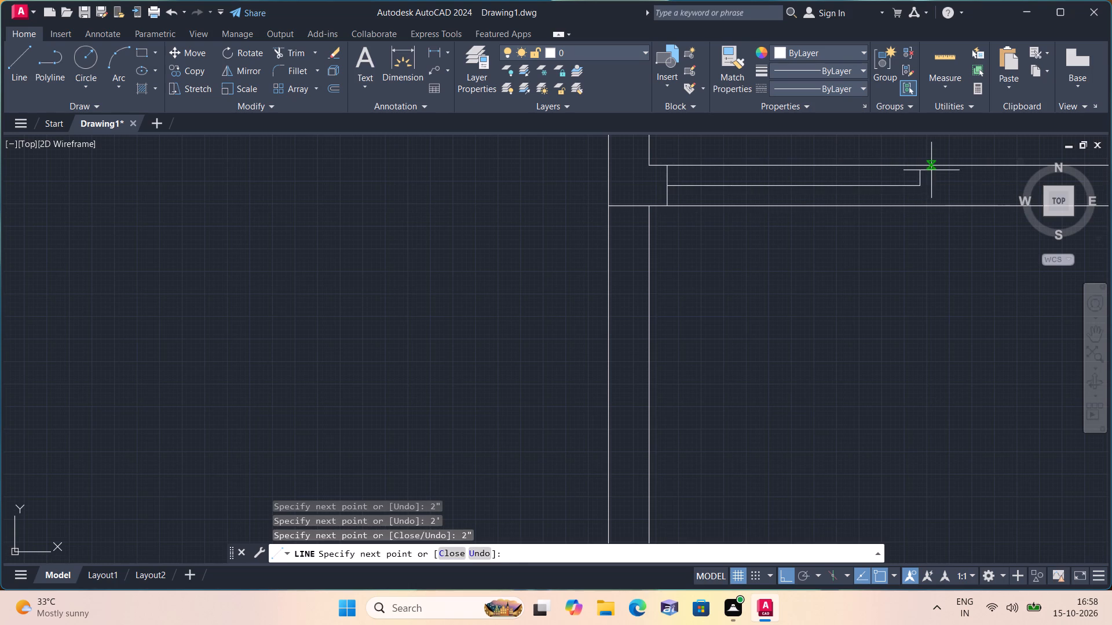
pyautogui.click(921, 161)
pyautogui.press('space')
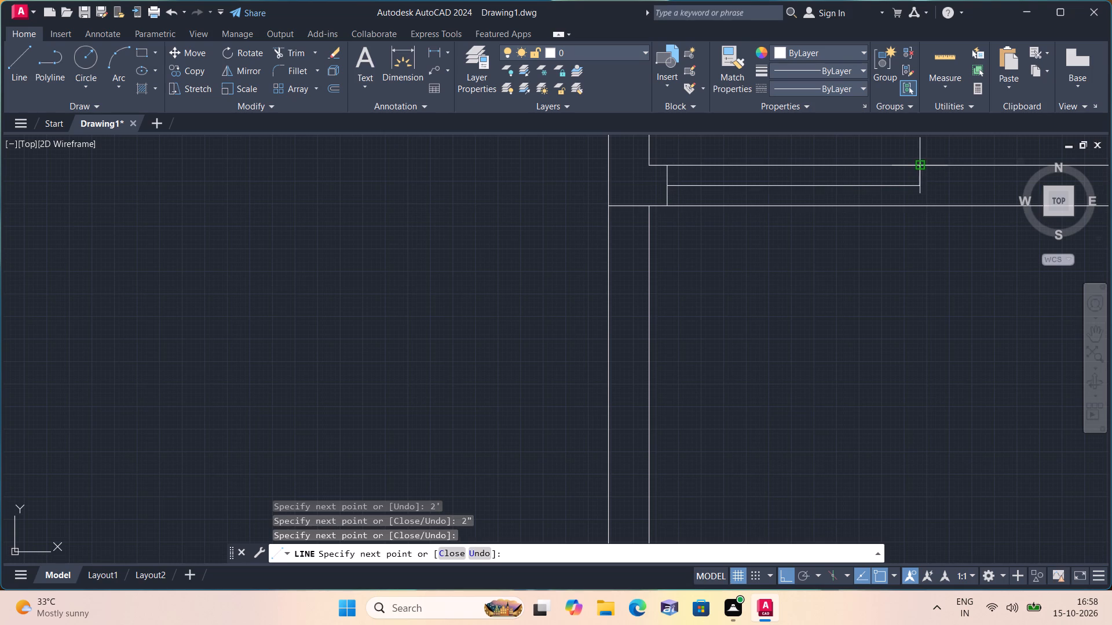
# Complete the opposite jamb with a line from the centre line's right end down to the bottom wall's outer line.
pyautogui.press('space')
pyautogui.click(923, 188)
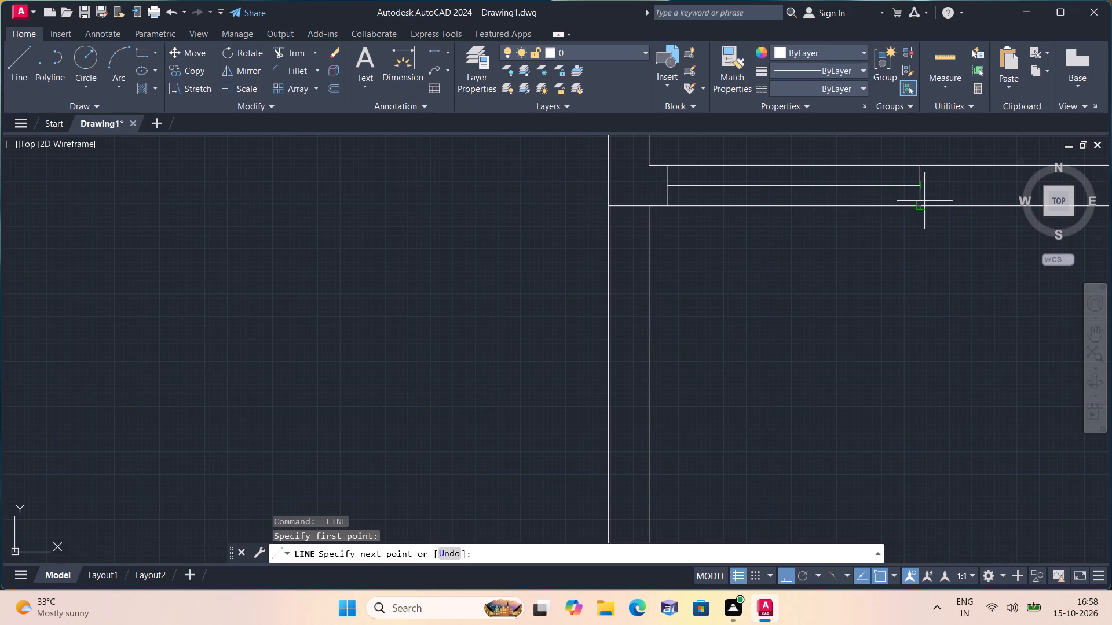
pyautogui.click(923, 203)
pyautogui.press('space')
# Trim both bottom wall lines and the 2' centre segment between the jambs, keeping the 2" stubs.
pyautogui.write('trim')
pyautogui.press('space')
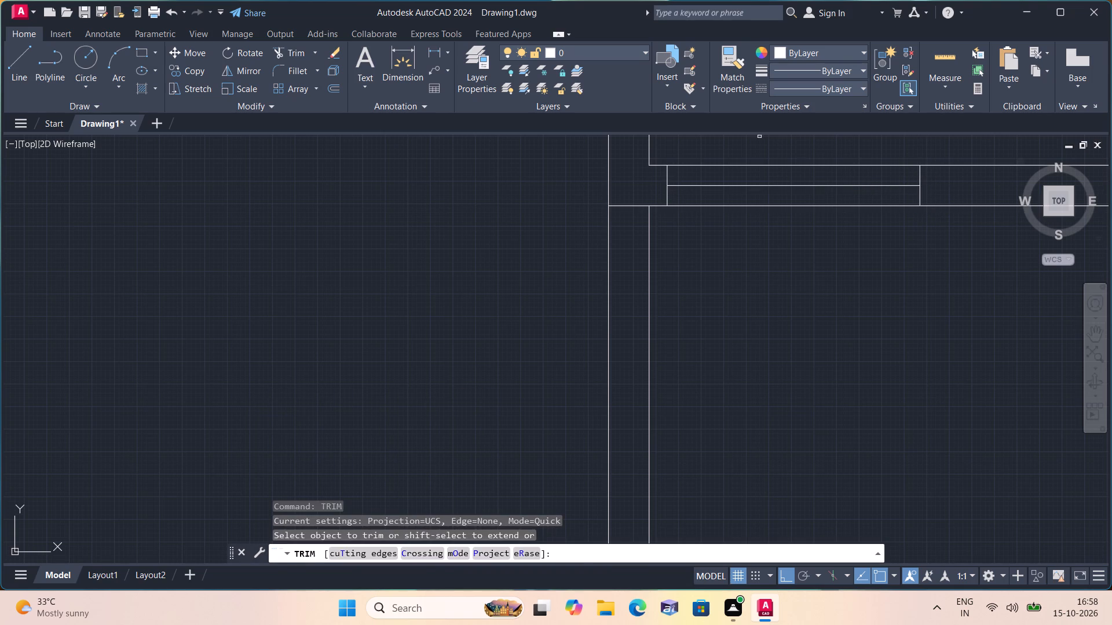
pyautogui.click(759, 136)
pyautogui.click(763, 248)
pyautogui.press('space')
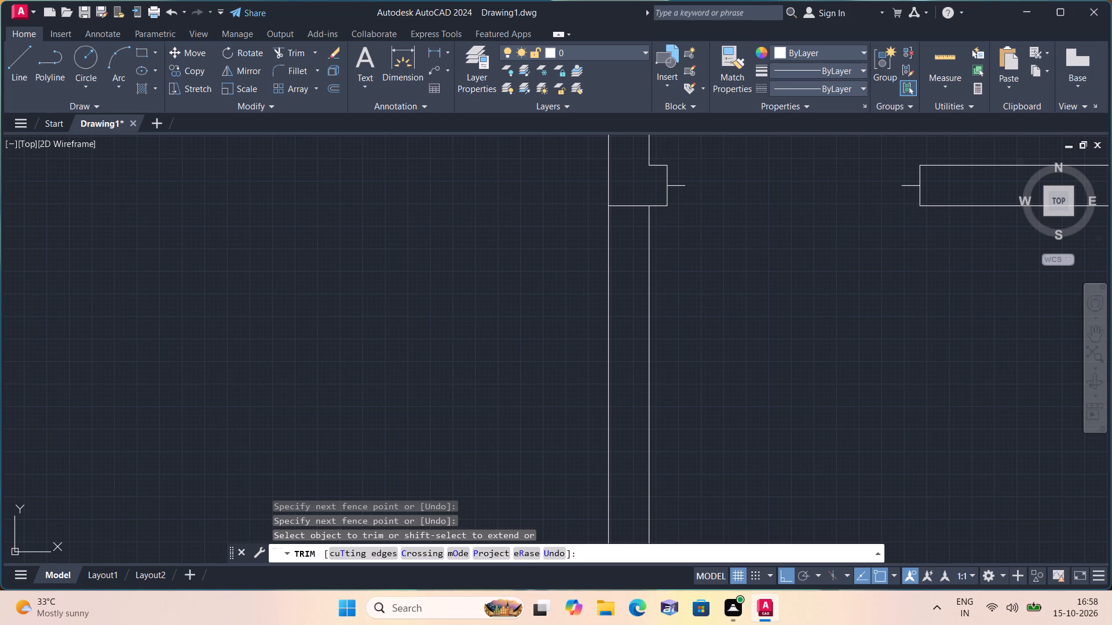
# Draw the 2' door leaf upward from the end of the left jamb's stub in the small room.
pyautogui.write('l')
pyautogui.press('space')
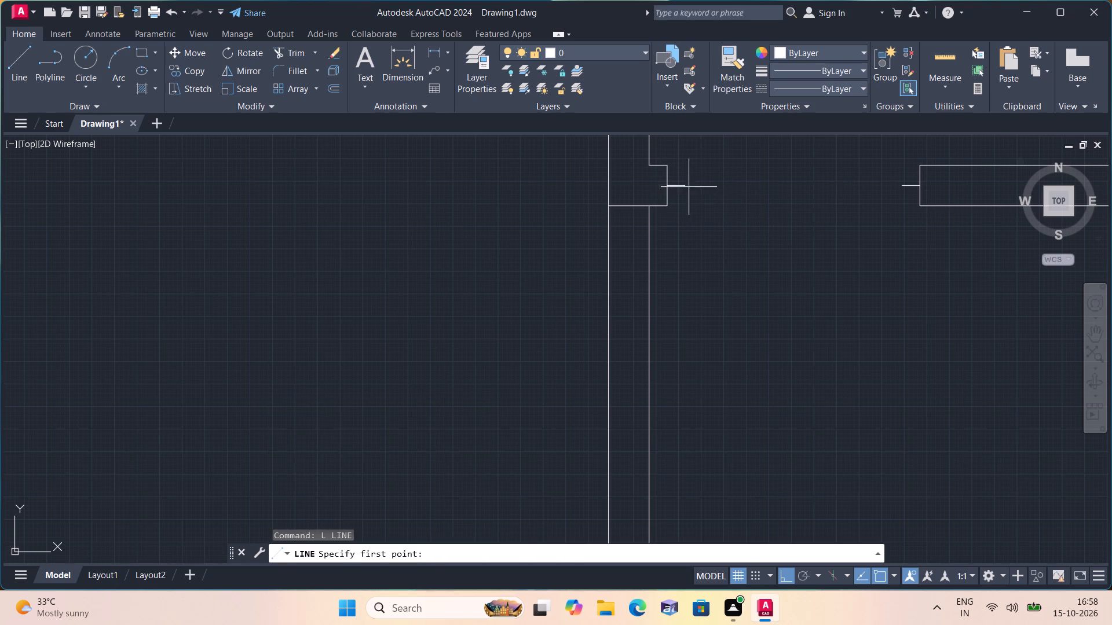
pyautogui.click(690, 187)
pyautogui.scroll(-2, 690, 188)
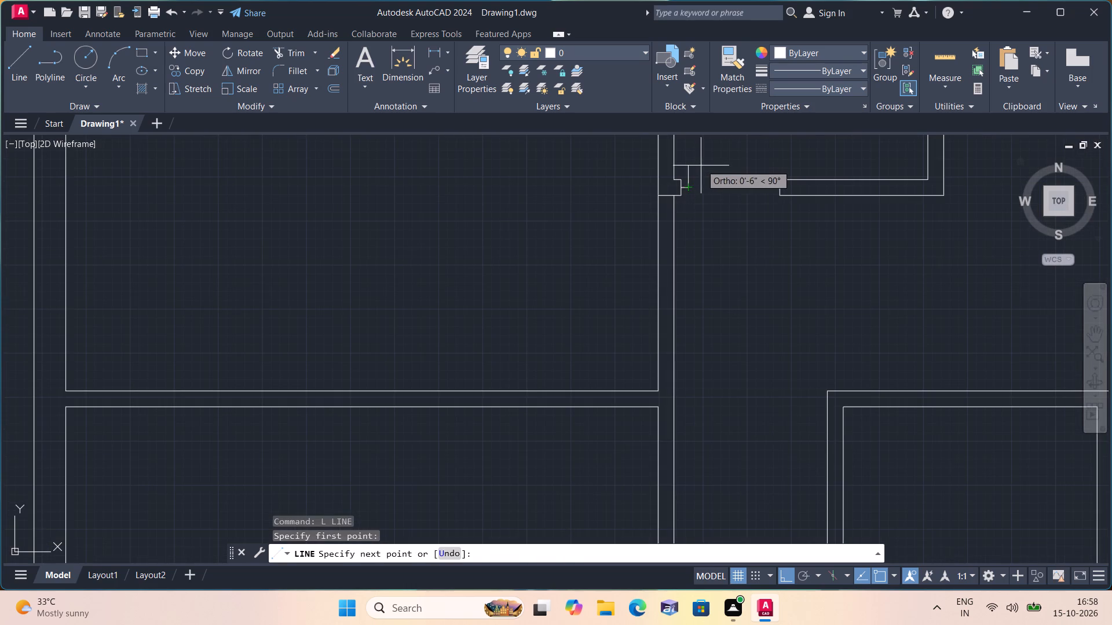
pyautogui.scroll(-2, 705, 155)
pyautogui.middleClick(705, 156)
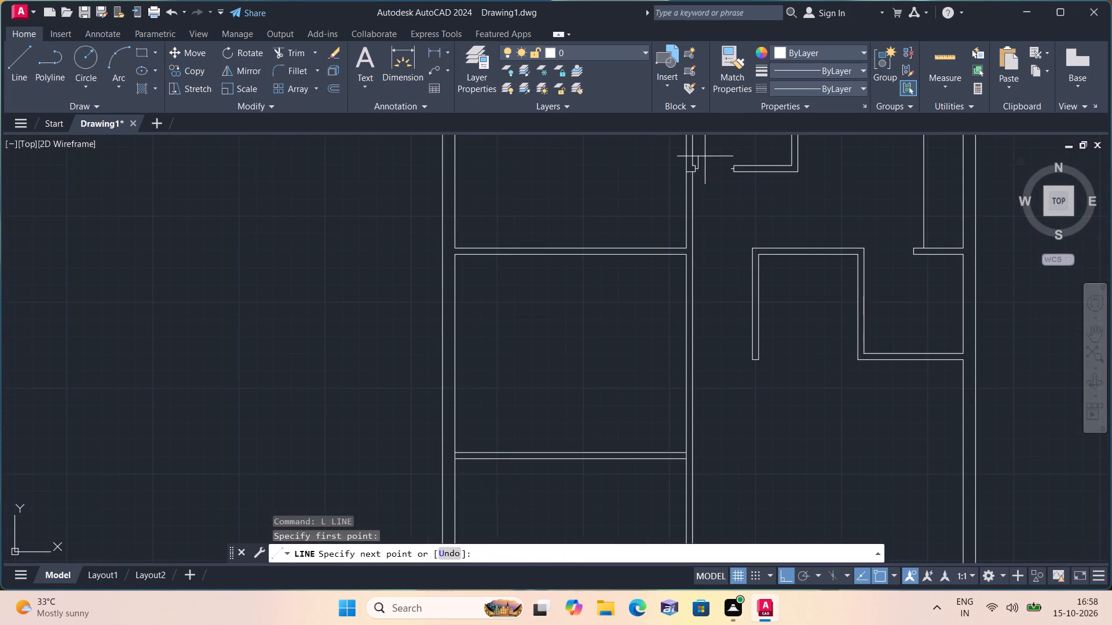
pyautogui.scroll(-2, 707, 158)
pyautogui.middleClick(709, 160)
pyautogui.scroll(-1, 665, 263)
pyautogui.moveTo(665, 263); pyautogui.dragTo(742, 457, button='middle')
pyautogui.scroll(3, 789, 394)
pyautogui.scroll(1, 723, 337)
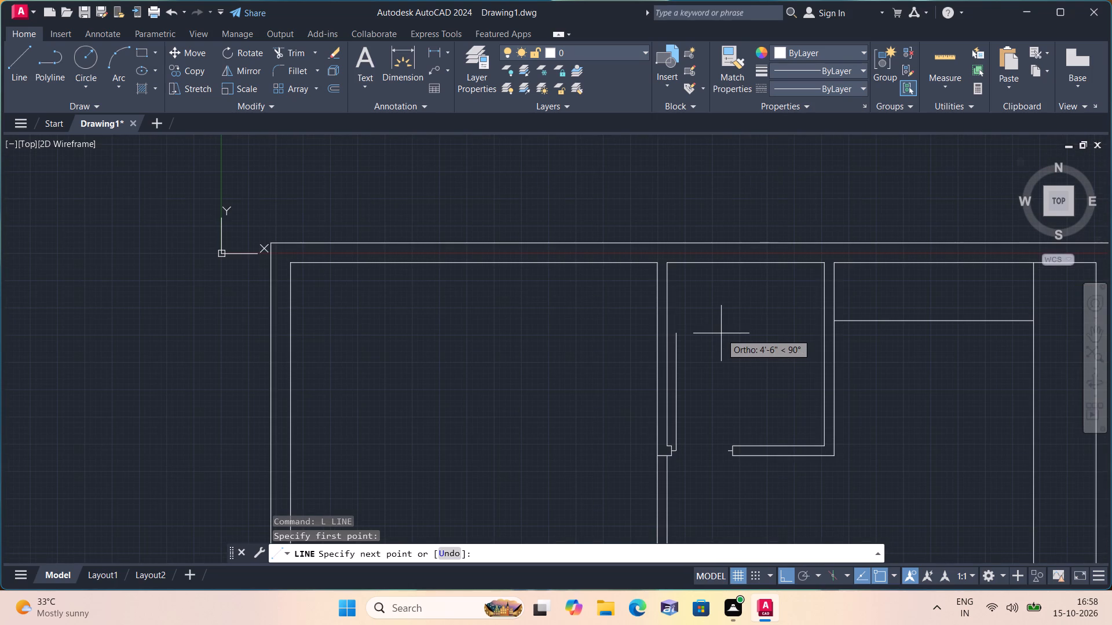
pyautogui.write("2'")
pyautogui.press('space')
pyautogui.press('Escape')
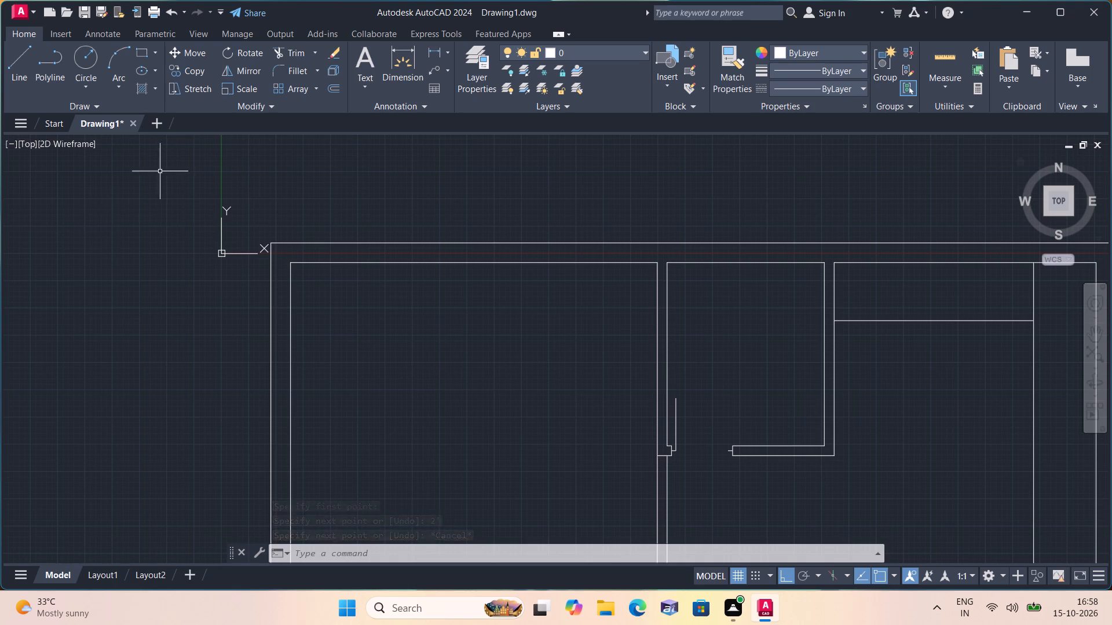
# Draw the door swing as a Start, End, Direction arc from the top of the leaf to the right jamb's stub end.
pyautogui.click(119, 88)
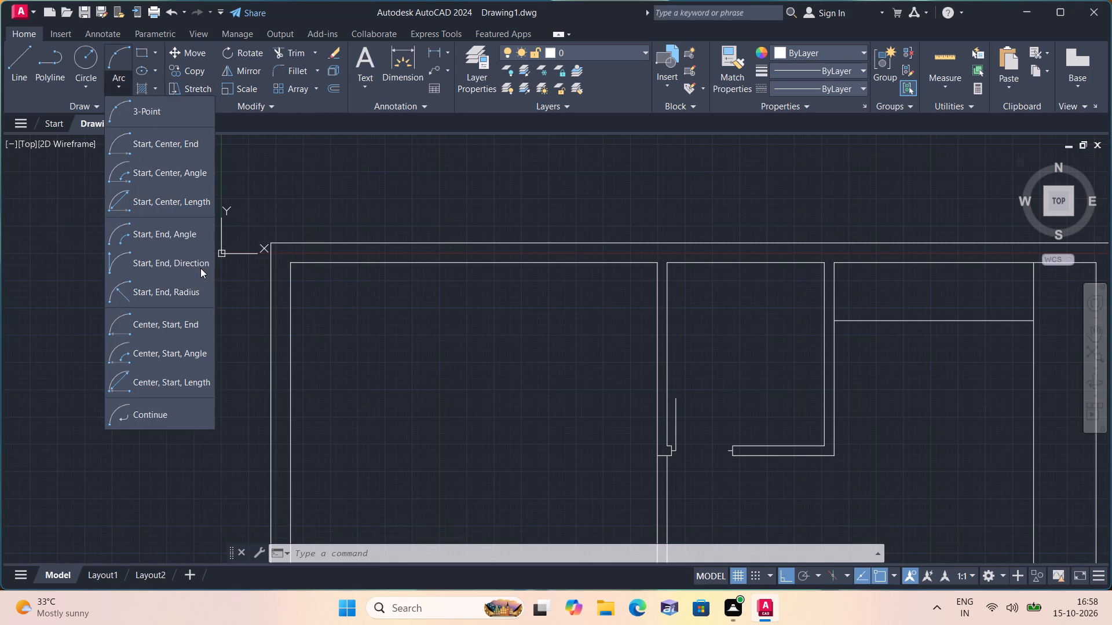
pyautogui.click(200, 265)
pyautogui.scroll(1, 668, 409)
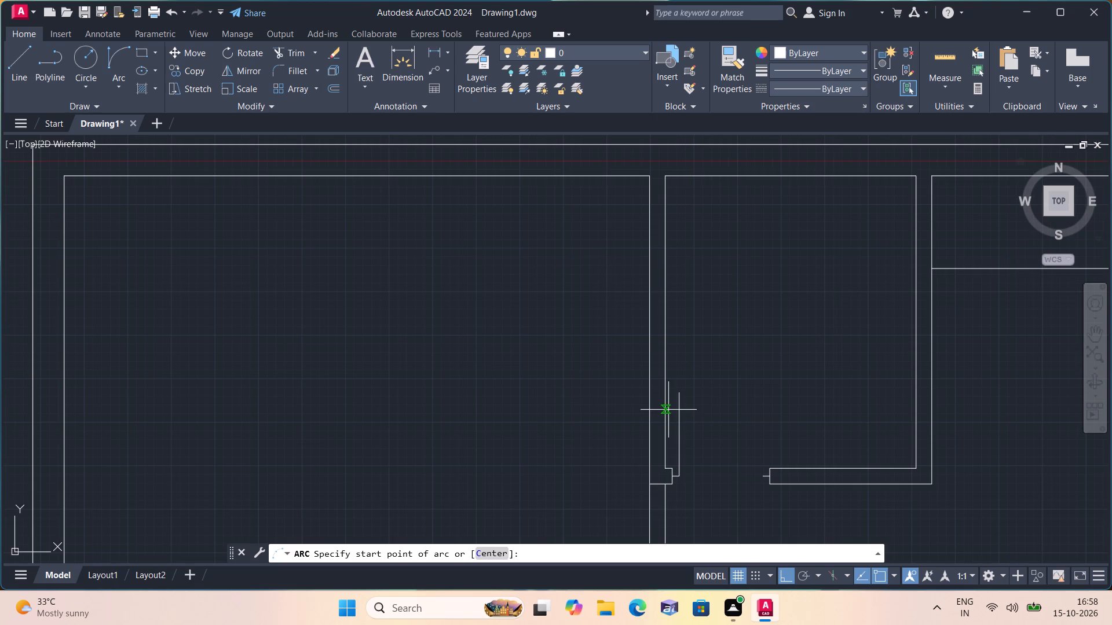
pyautogui.click(683, 392)
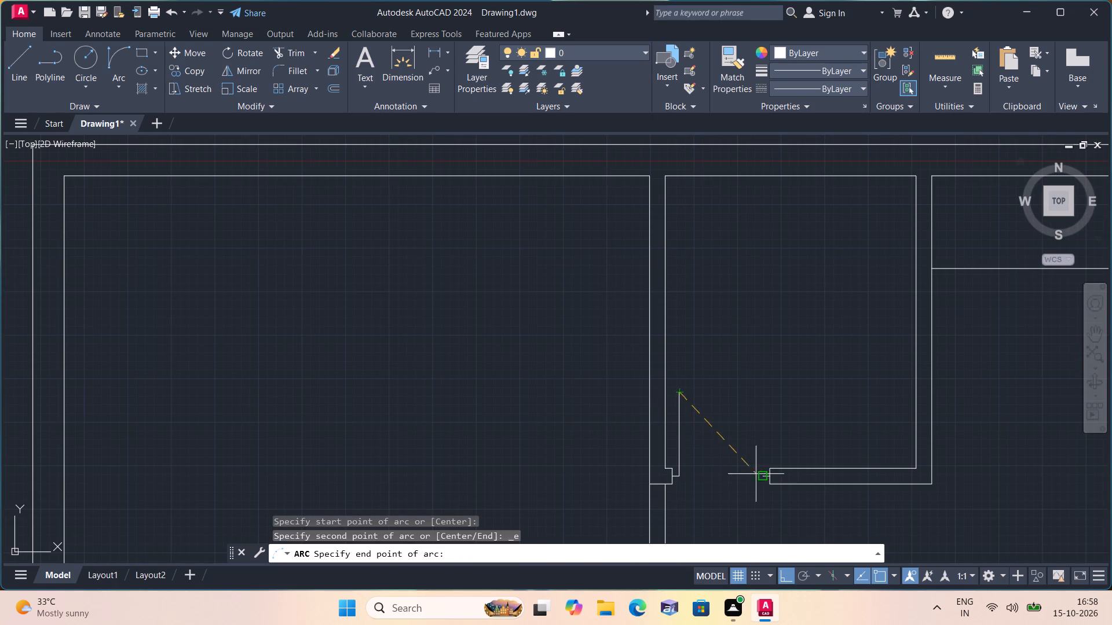
pyautogui.click(762, 477)
pyautogui.click(778, 396)
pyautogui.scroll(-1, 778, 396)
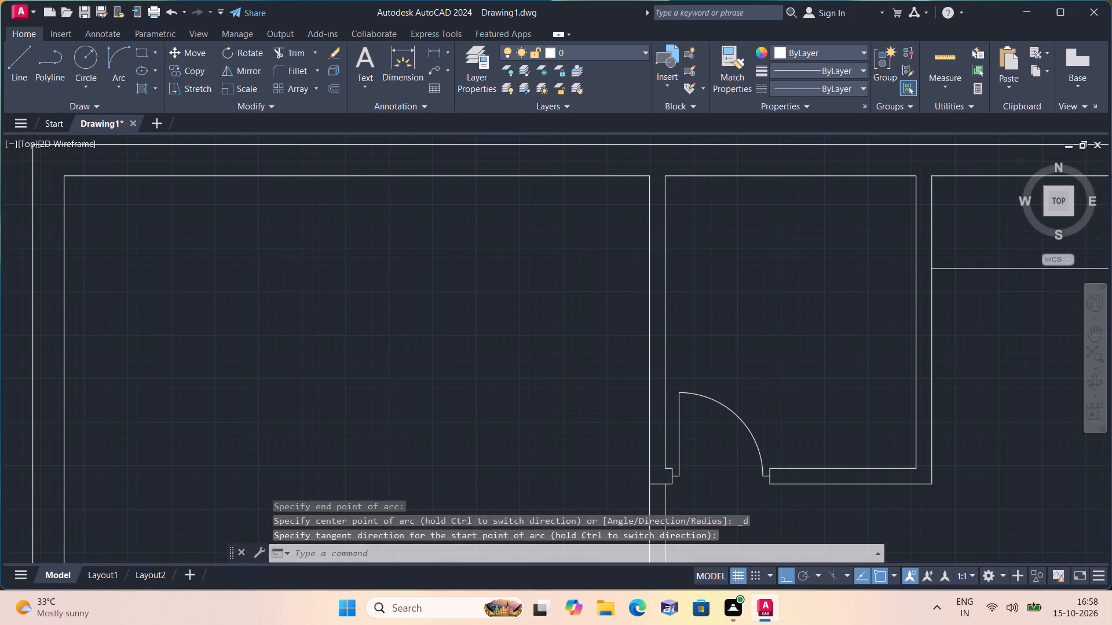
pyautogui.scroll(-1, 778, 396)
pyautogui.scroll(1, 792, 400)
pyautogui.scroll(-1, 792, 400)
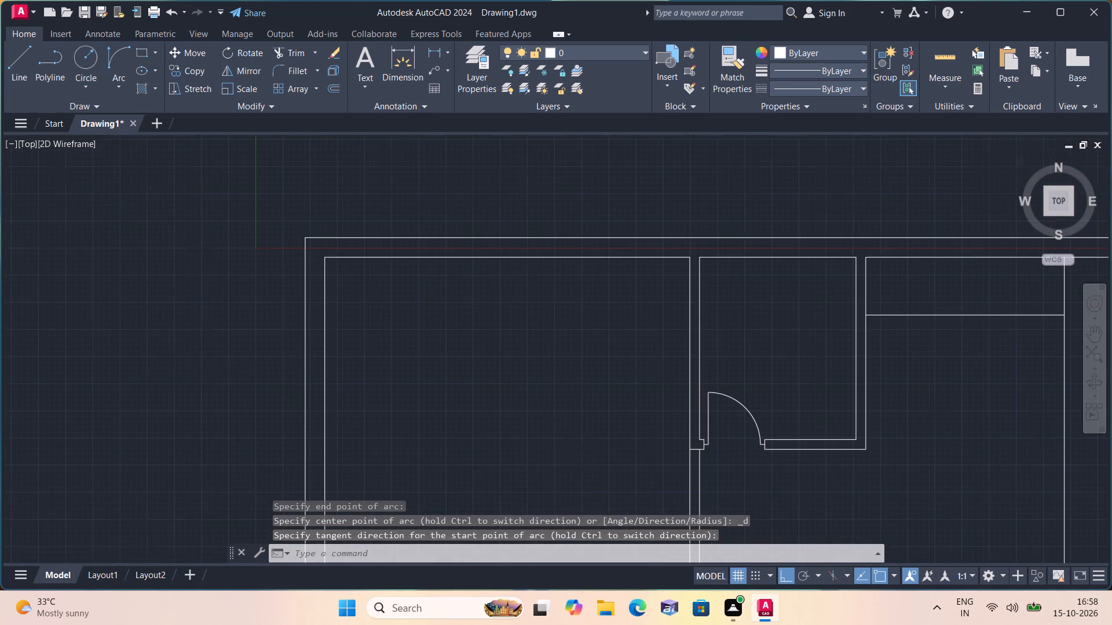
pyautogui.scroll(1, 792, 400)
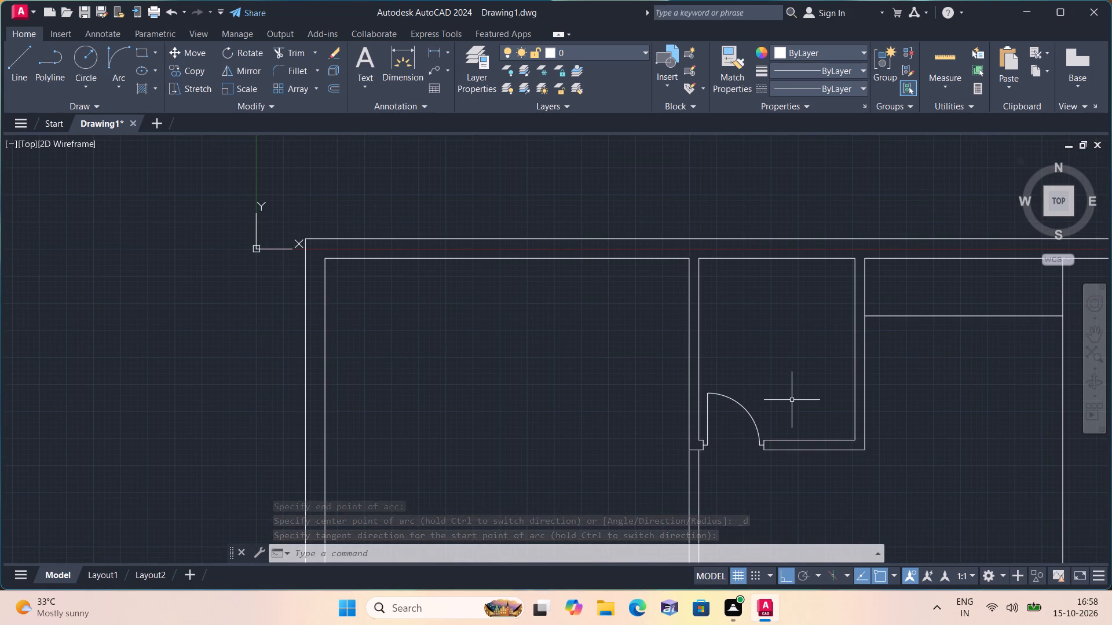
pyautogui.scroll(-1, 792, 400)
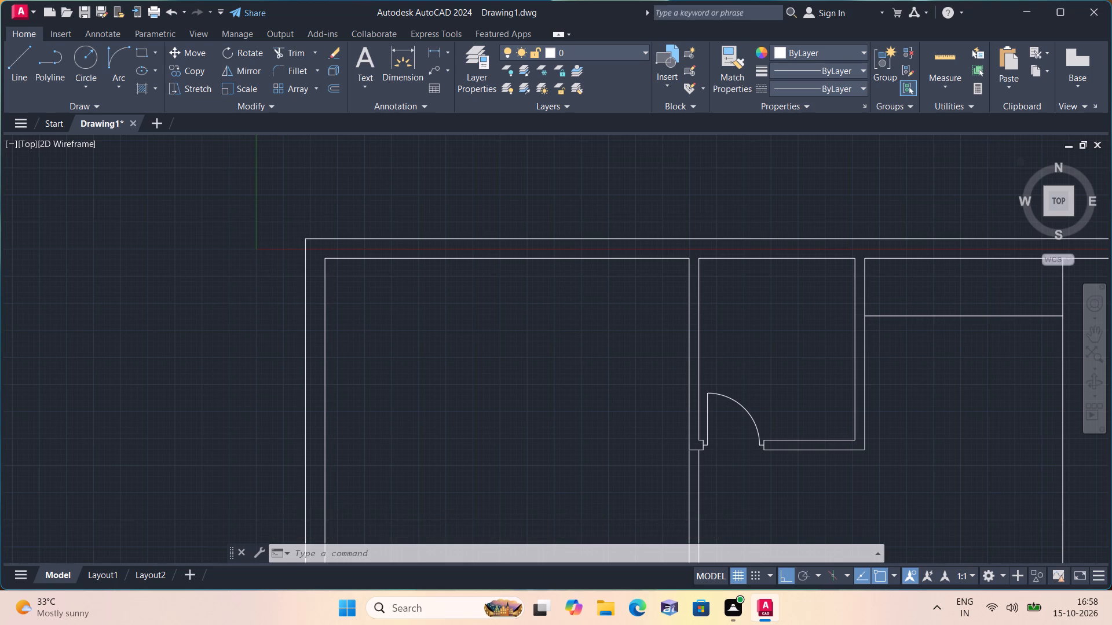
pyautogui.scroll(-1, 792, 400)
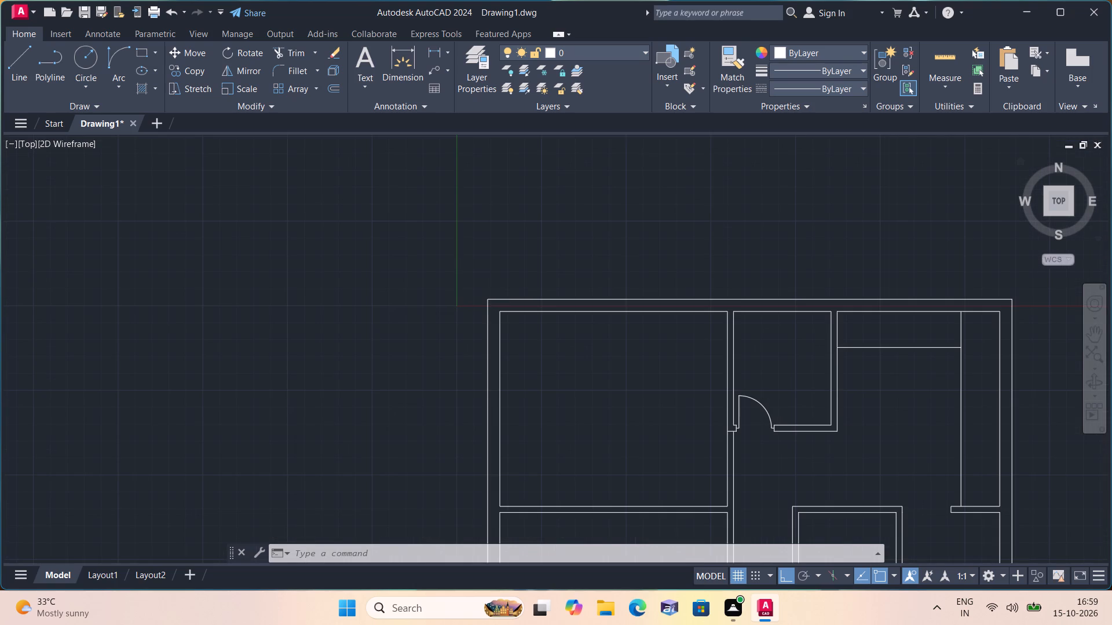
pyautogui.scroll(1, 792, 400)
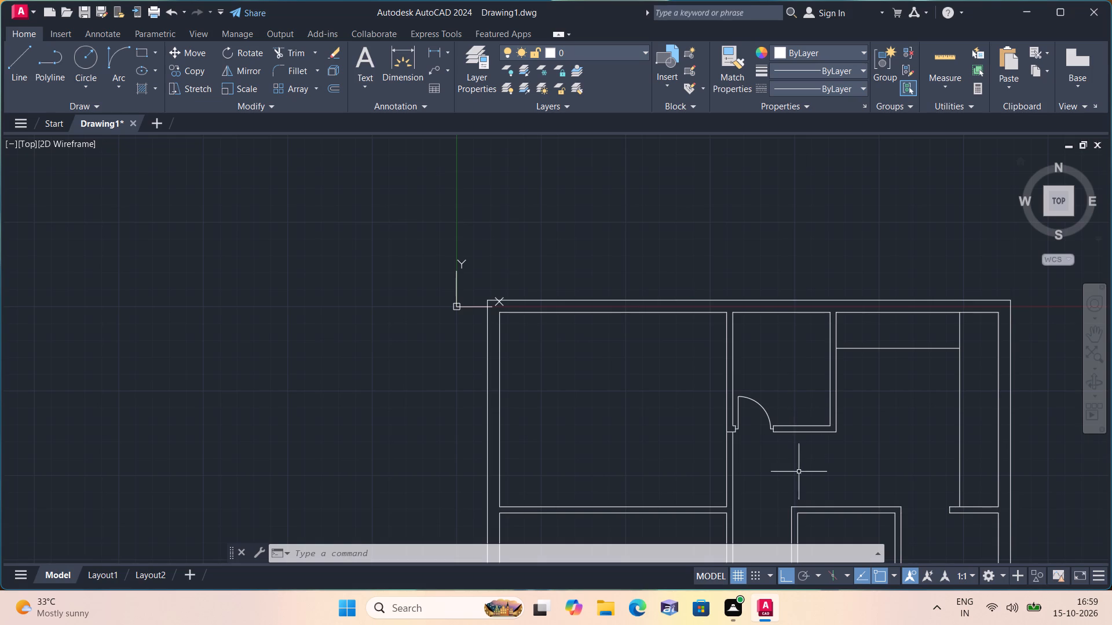
# From the upper-left room's lower-right inner corner, draw a line 2" up and across the vertical wall's thickness.
pyautogui.moveTo(799, 466); pyautogui.dragTo(812, 397, button='middle')
pyautogui.scroll(-1, 799, 466)
pyautogui.press('l')
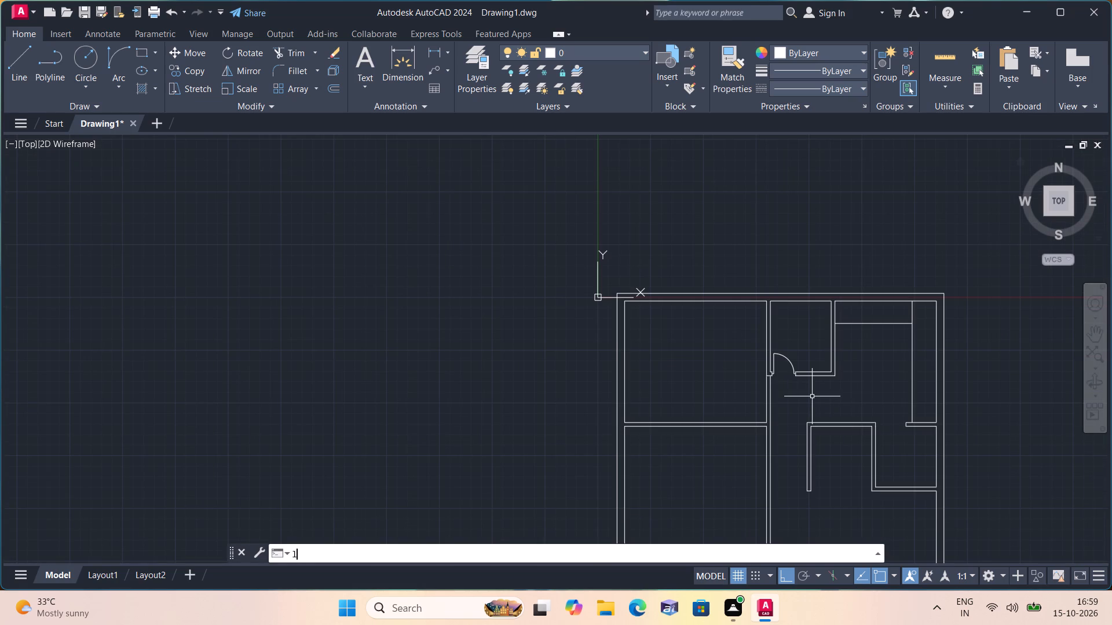
pyautogui.press('space')
pyautogui.scroll(3, 781, 433)
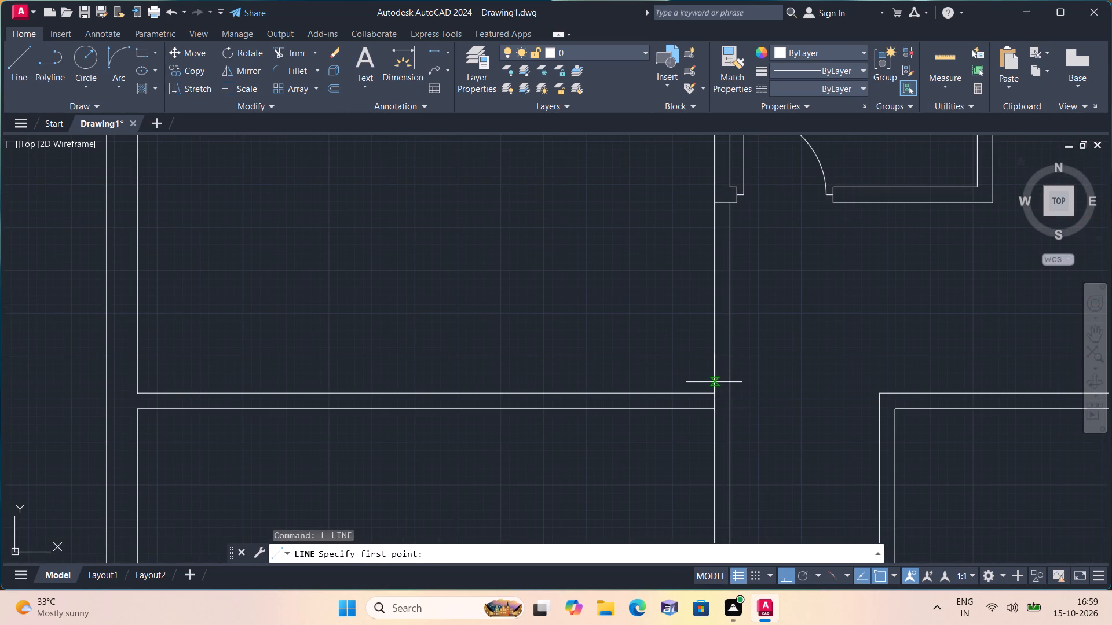
pyautogui.click(712, 392)
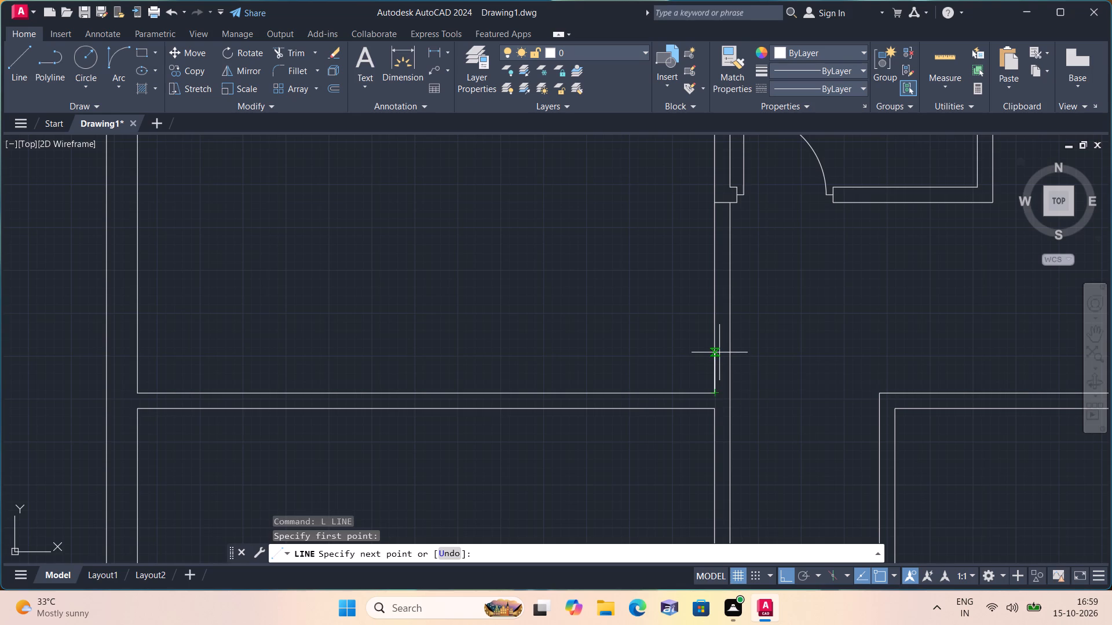
pyautogui.press('2')
pyautogui.hotkey('shift', '"')
pyautogui.press('space')
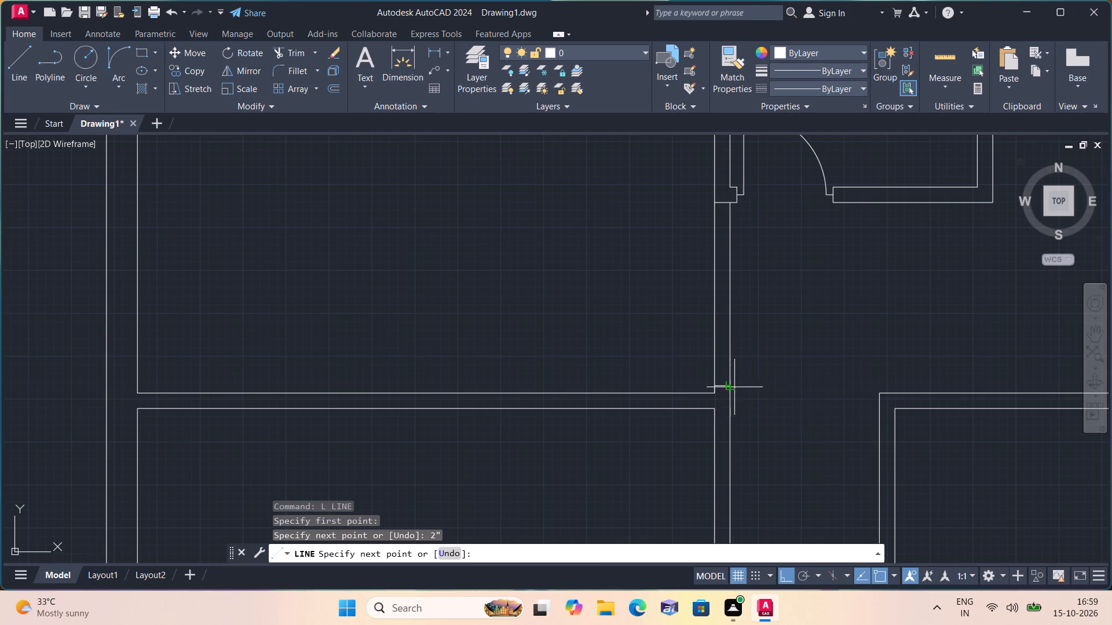
pyautogui.click(727, 389)
pyautogui.press('space')
# Delete the 2" helper segment along the vertical wall's inner line at the upper-left room's corner.
pyautogui.scroll(1, 726, 400)
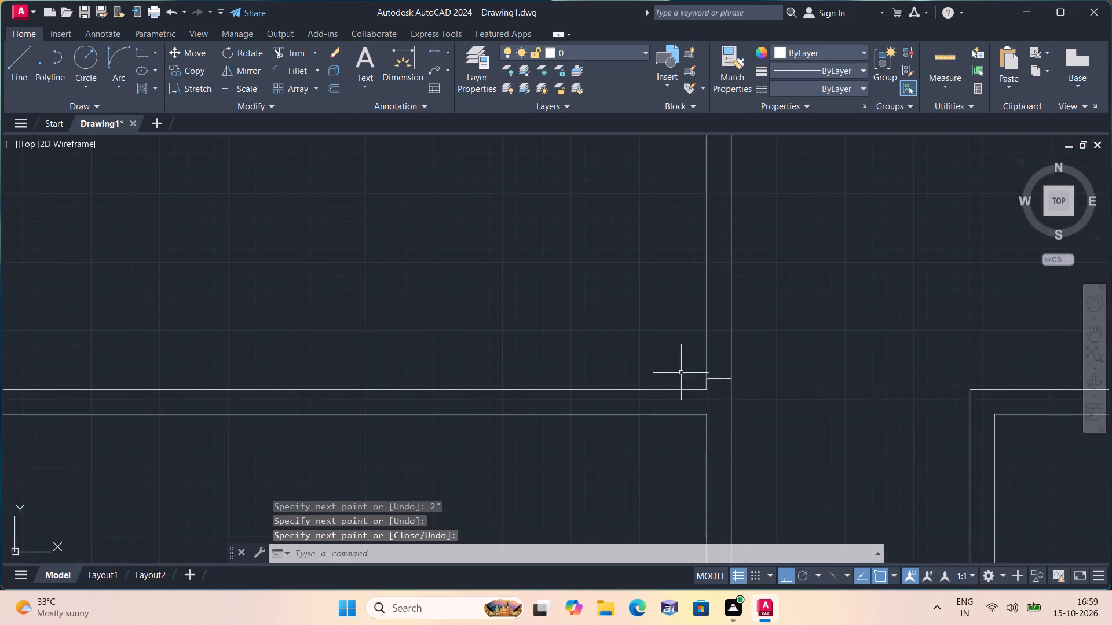
pyautogui.scroll(1, 681, 373)
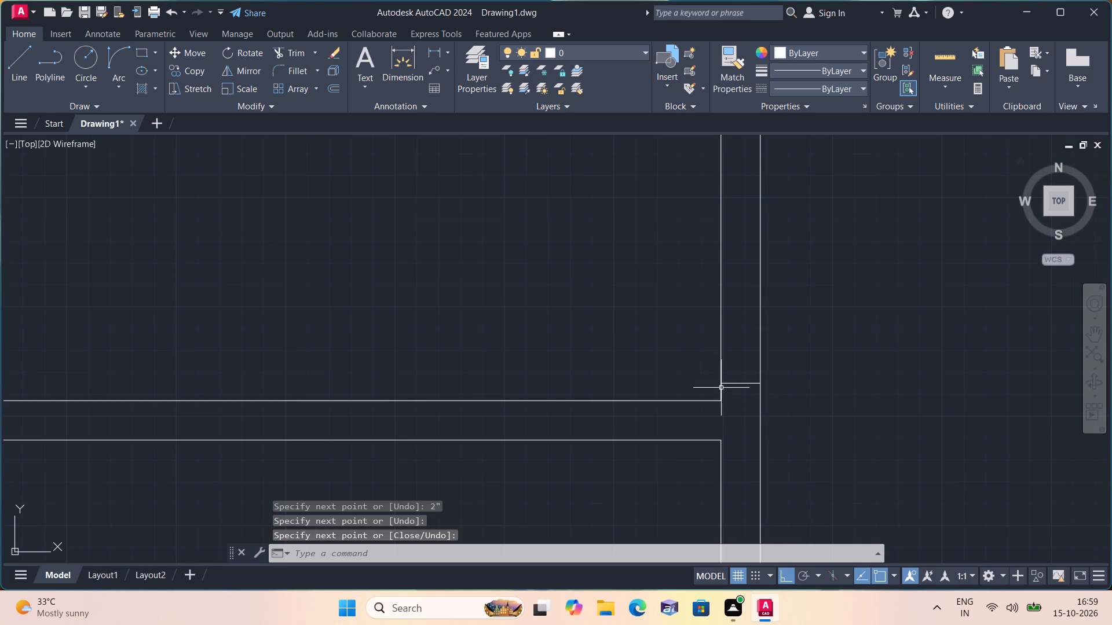
pyautogui.click(721, 388)
pyautogui.press('Delete')
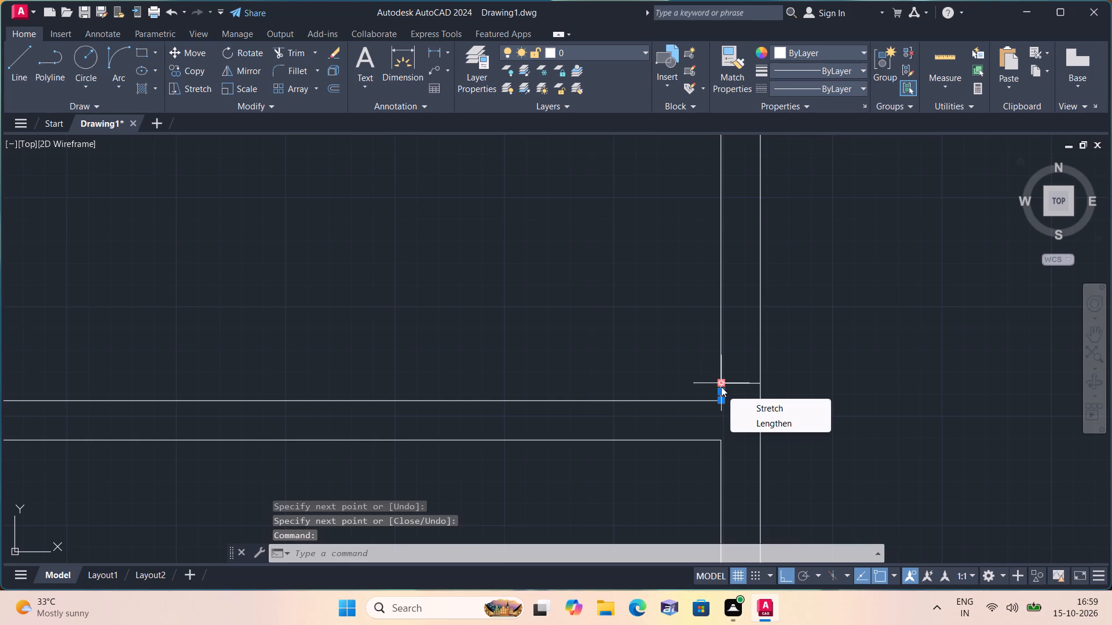
pyautogui.press('Delete')
# From the midpoint of the jamb line near the upper-left room's lower-right corner, draw a line upward in 2", 2' and 2" segments.
pyautogui.press('l')
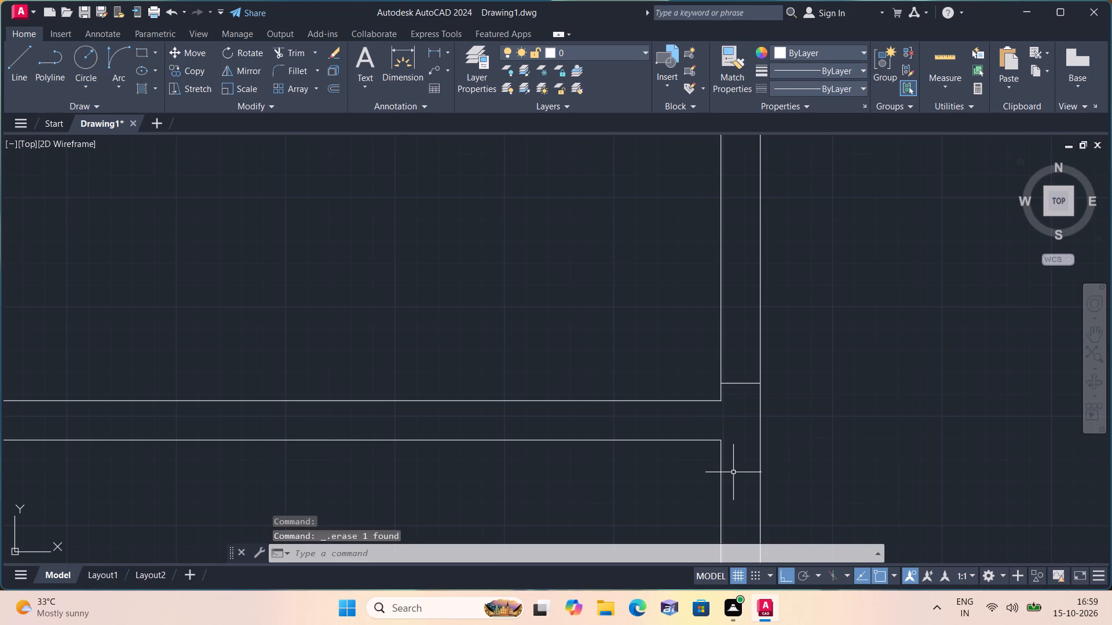
pyautogui.press('space')
pyautogui.click(744, 384)
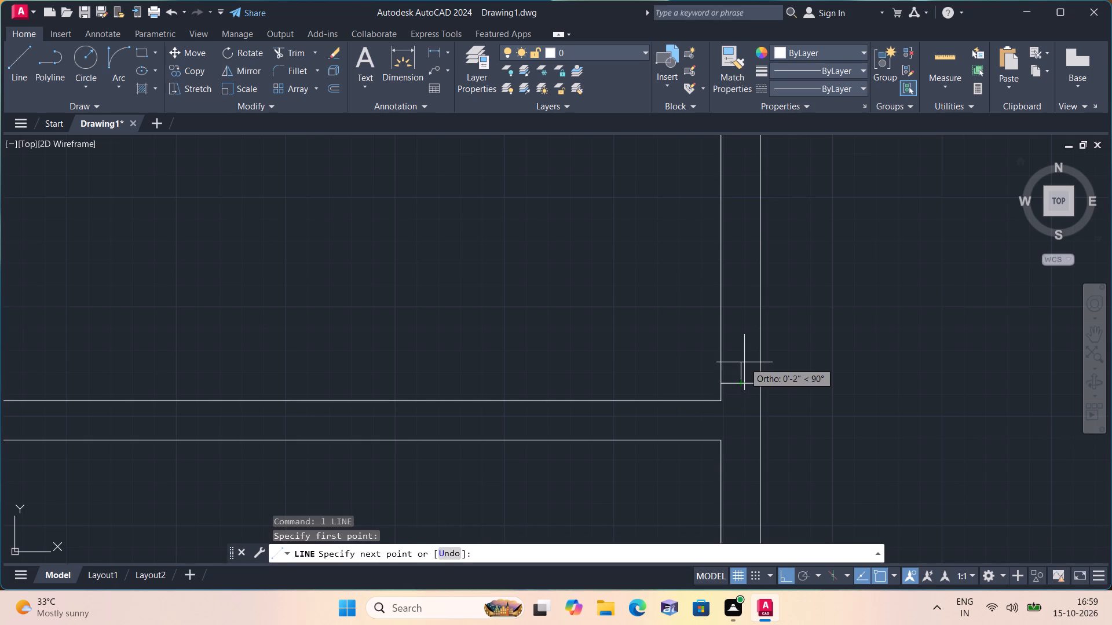
pyautogui.write('2"')
pyautogui.press('space')
pyautogui.write("2'")
pyautogui.press('space')
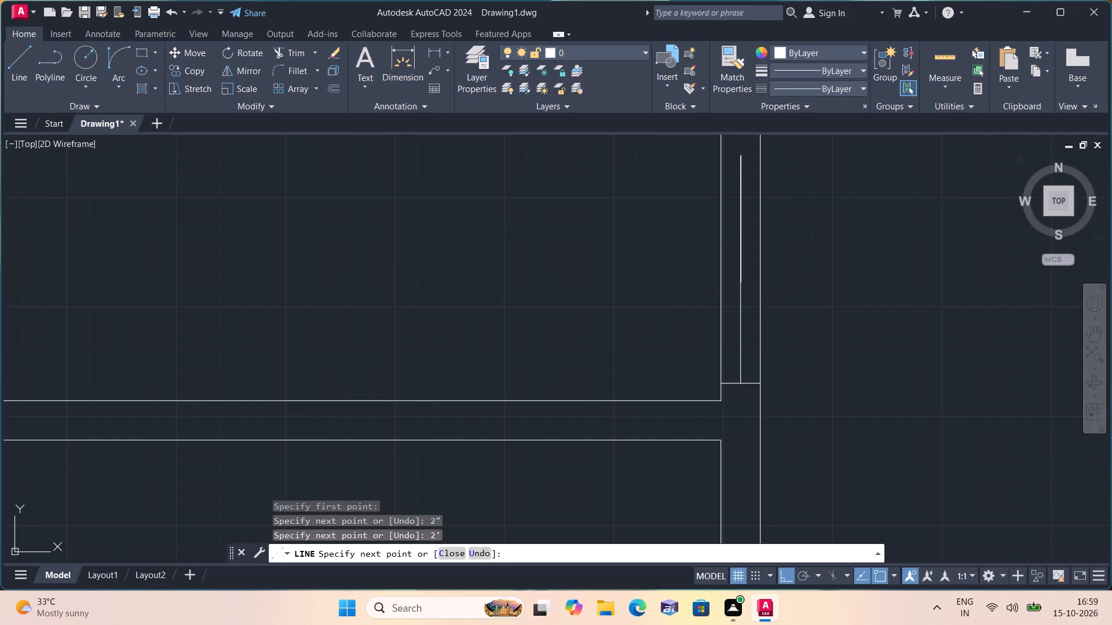
pyautogui.moveTo(716, 275); pyautogui.dragTo(732, 348, button='middle')
pyautogui.scroll(-1, 716, 275)
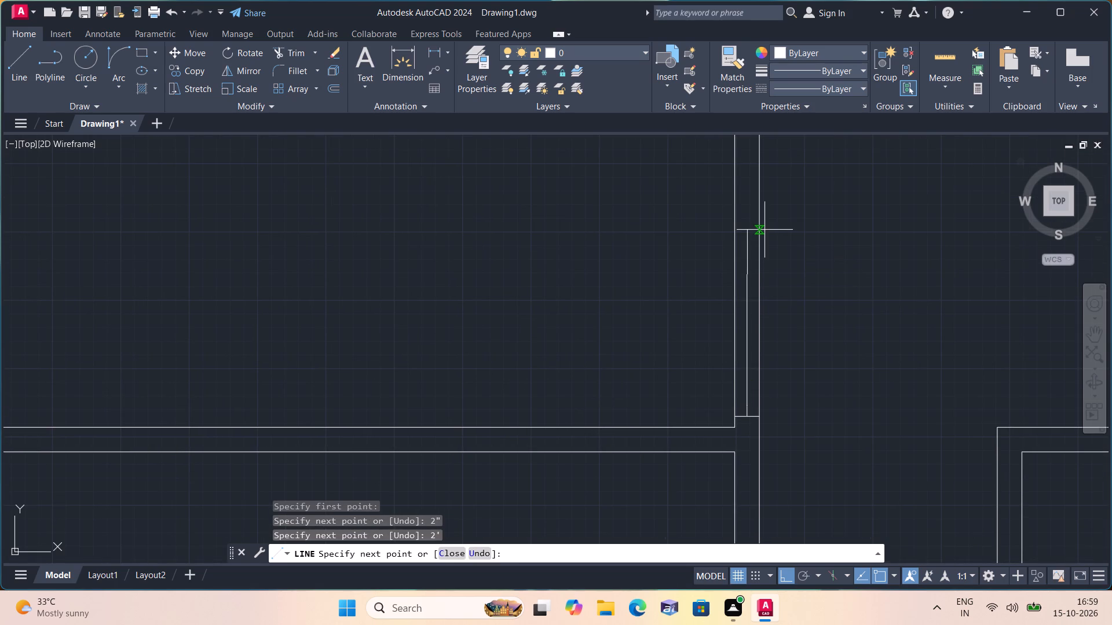
pyautogui.press('2')
pyautogui.hotkey('shift', '"')
pyautogui.press('space')
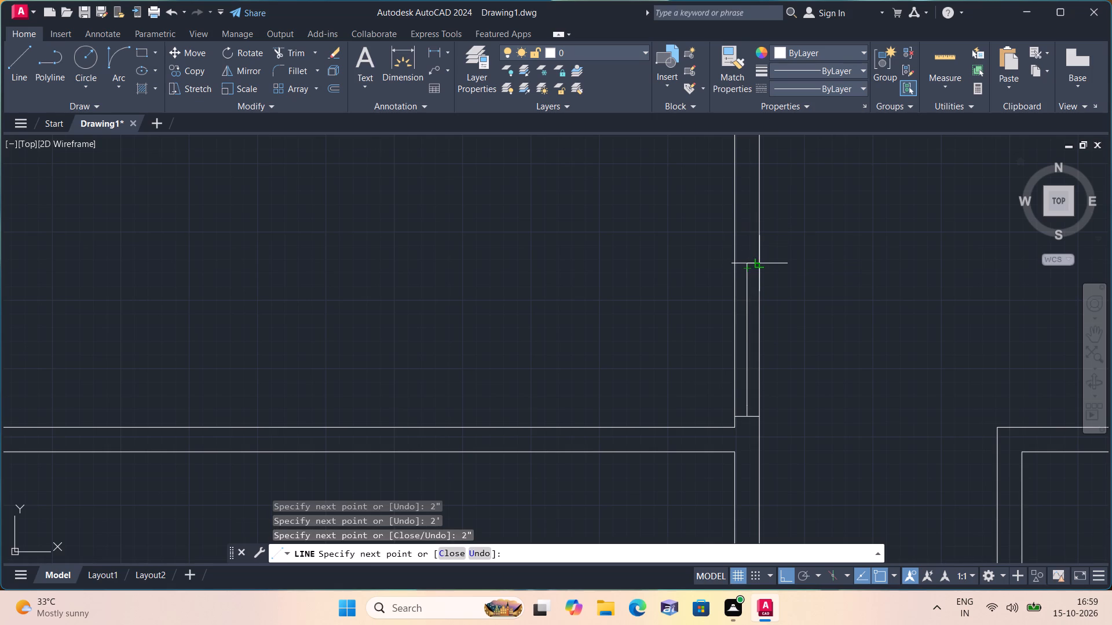
# Draw the upper jamb across the vertical wall's full thickness, from the top of the segmented centre line to both wall faces.
pyautogui.click(757, 263)
pyautogui.press('space')
pyautogui.press('space')
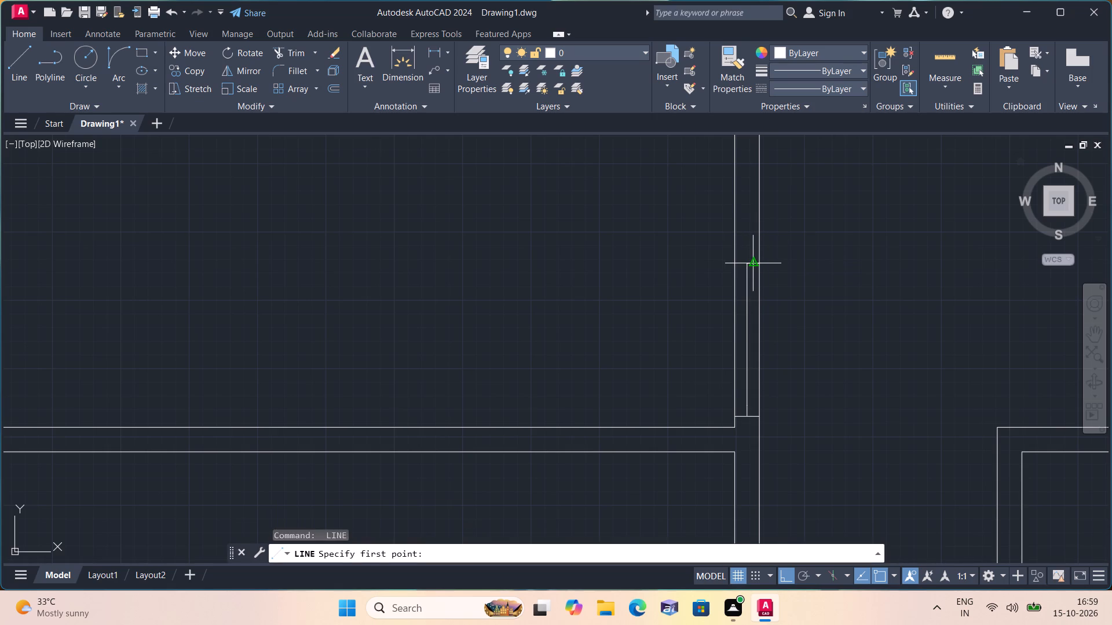
pyautogui.click(745, 261)
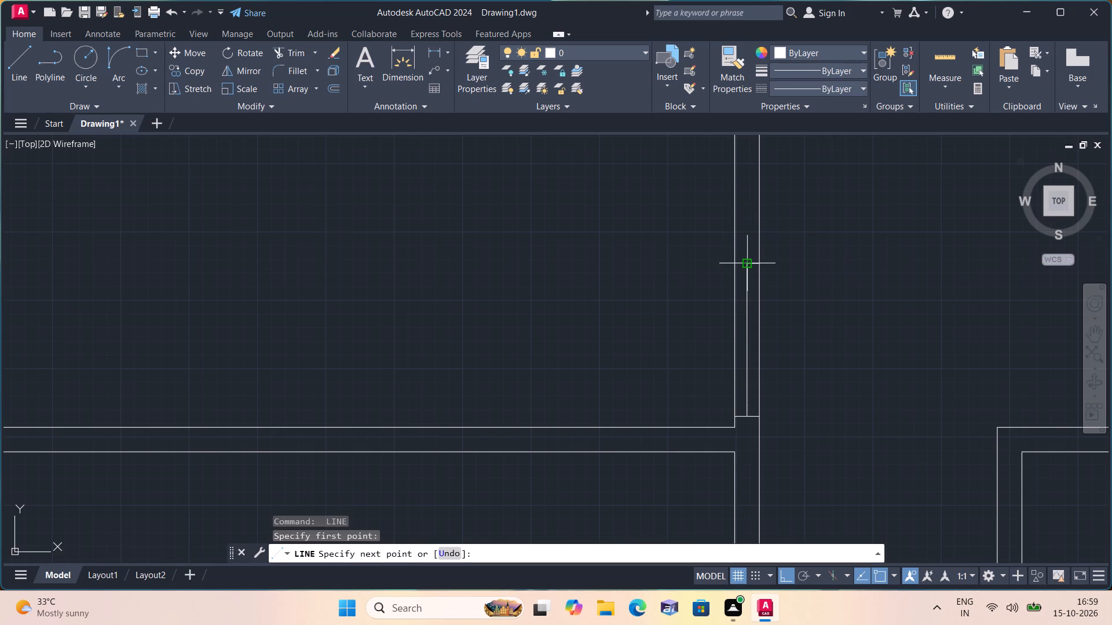
pyautogui.click(733, 264)
pyautogui.press('space')
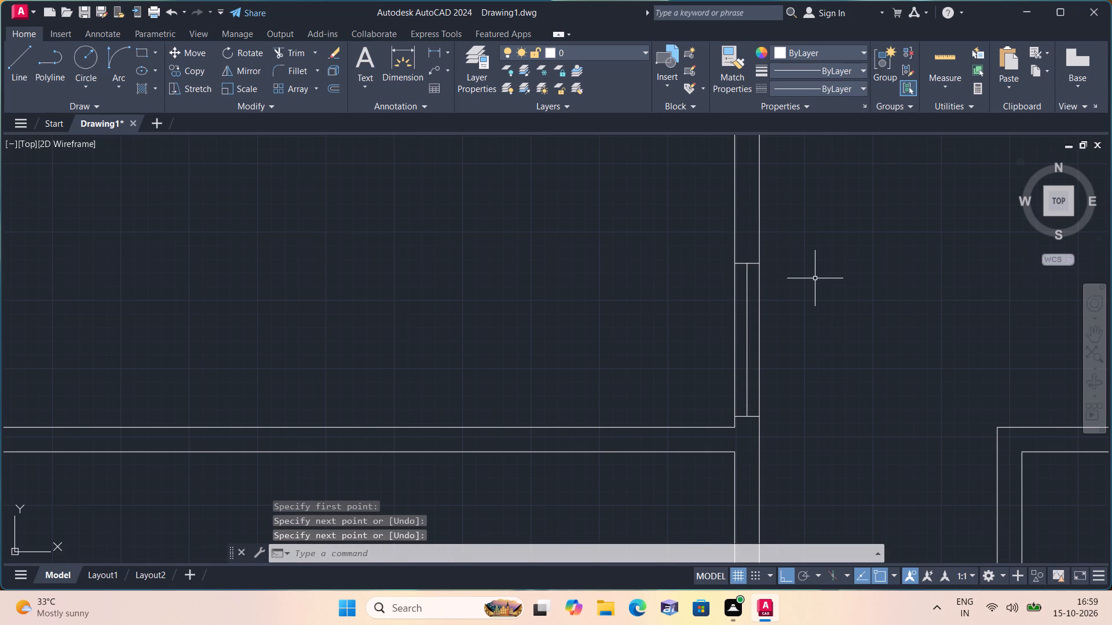
# Trim both wall faces and the 2' centre segment between the two jambs to open the upper-left room's doorway.
pyautogui.write('trim')
pyautogui.press('space')
pyautogui.click(817, 308)
pyautogui.click(661, 366)
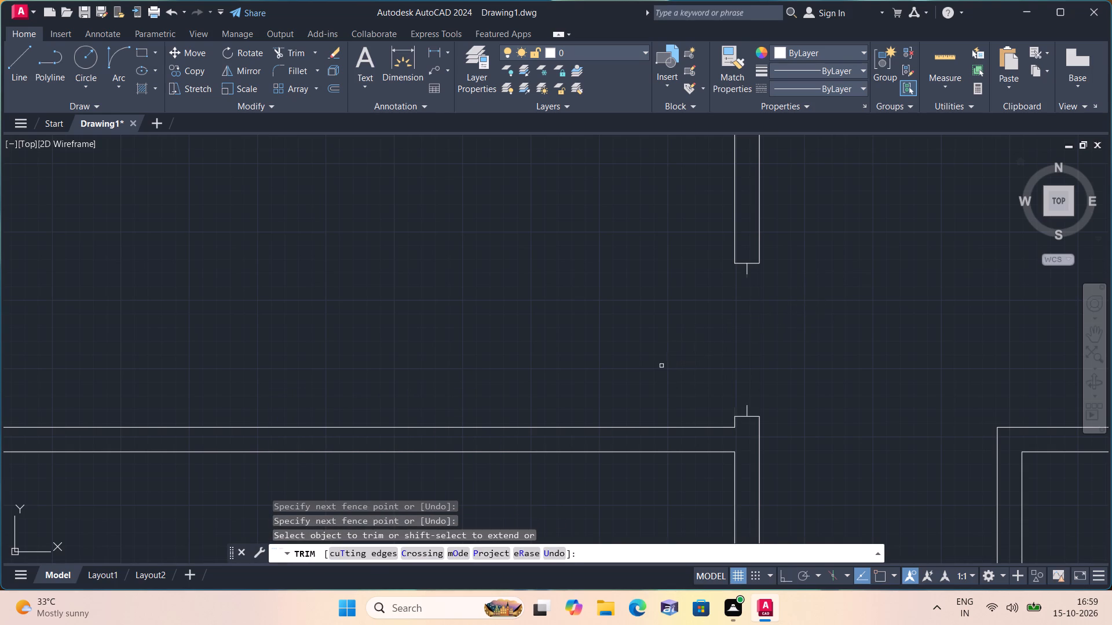
pyautogui.press('Escape')
# Draw the 2' door leaf leftward into the upper-left room from the end of the lower jamb's stub.
pyautogui.press('l')
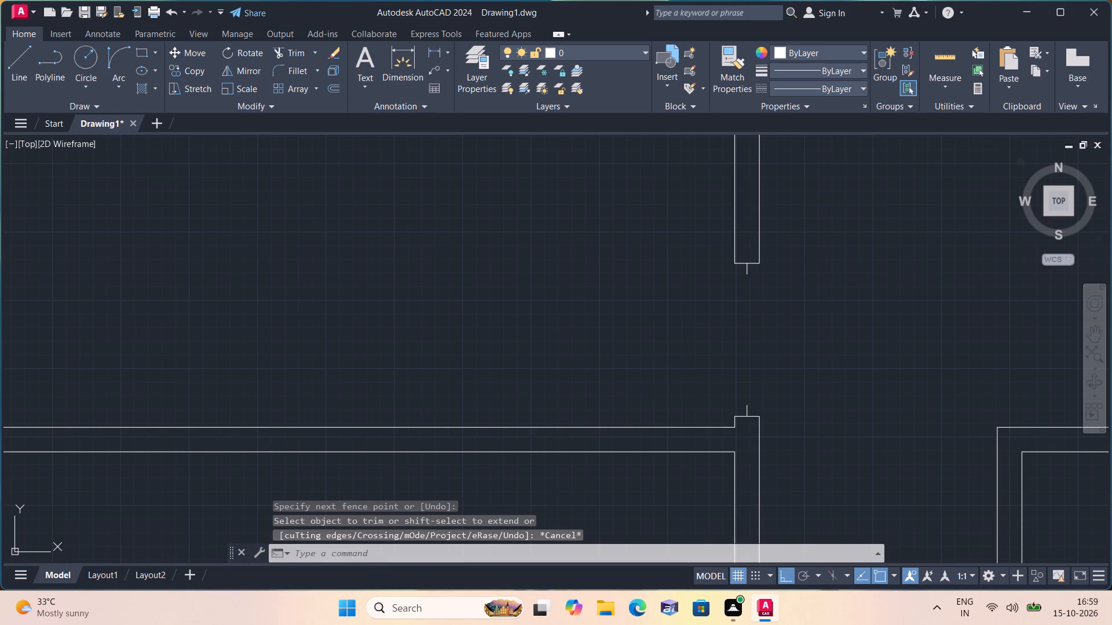
pyautogui.press('space')
pyautogui.click(744, 406)
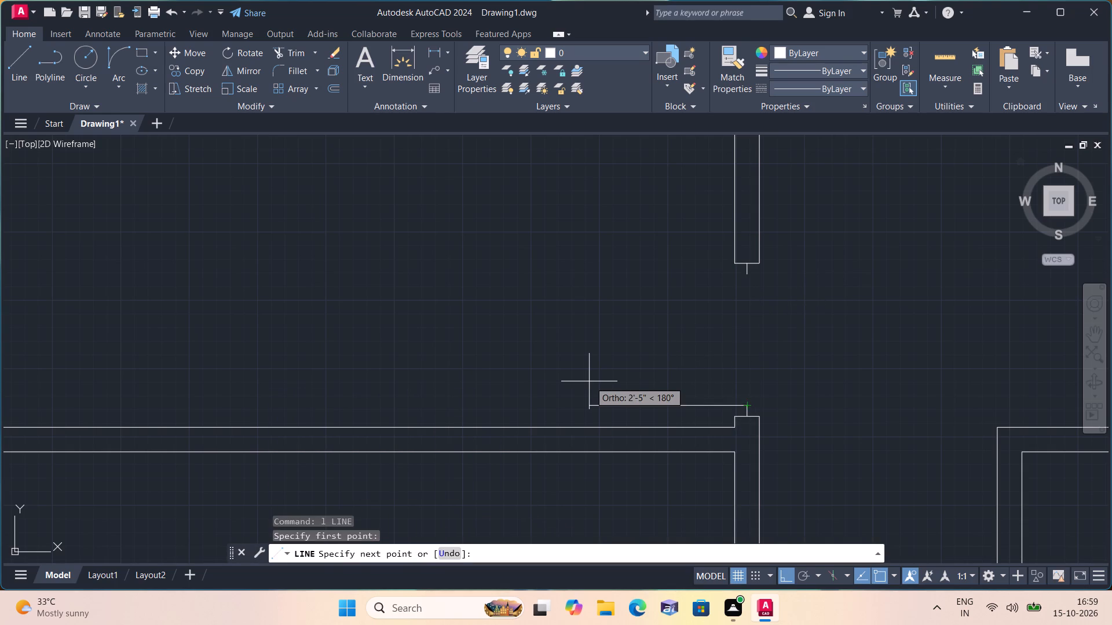
pyautogui.write("2'")
pyautogui.press('space')
pyautogui.press('Escape')
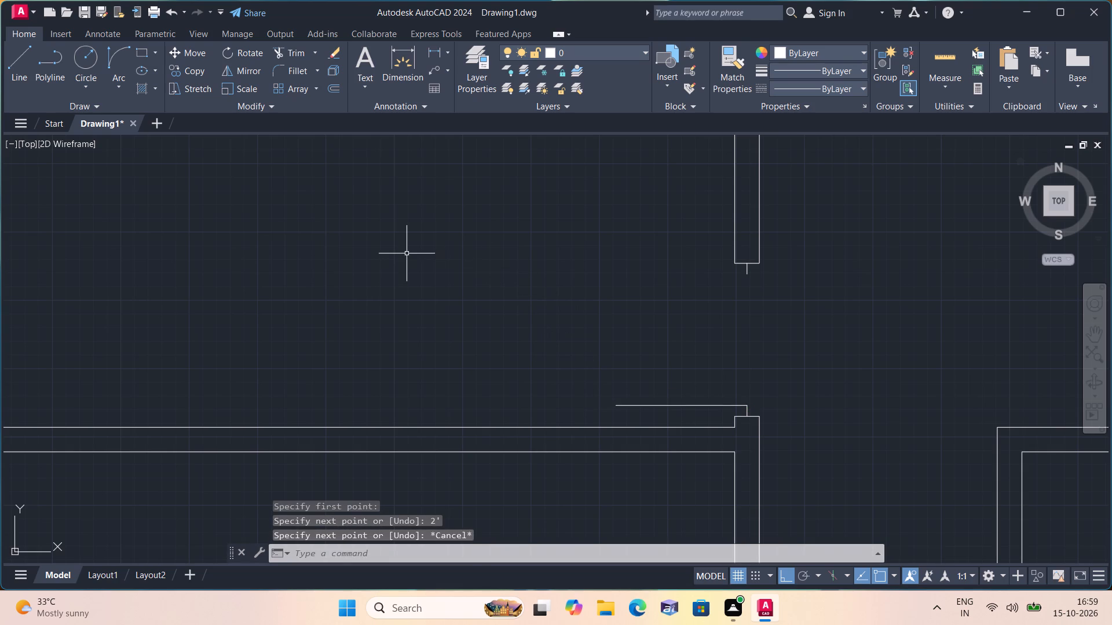
# Draw the door swing as a Start, End, Direction arc from the leaf's free end to the upper jamb's stub end.
pyautogui.click(114, 93)
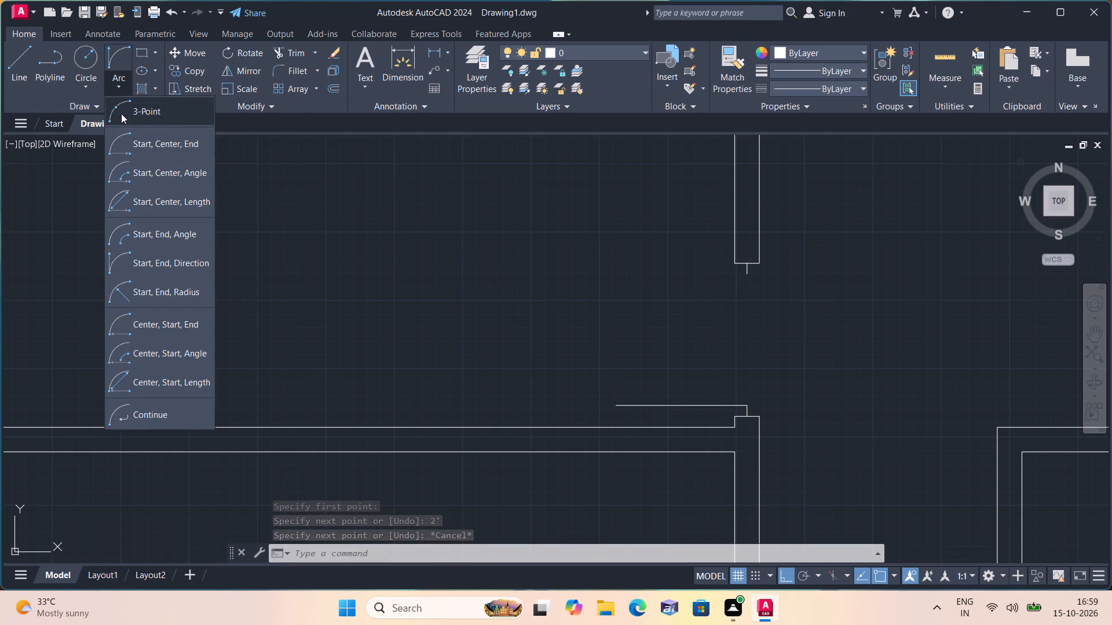
pyautogui.click(130, 262)
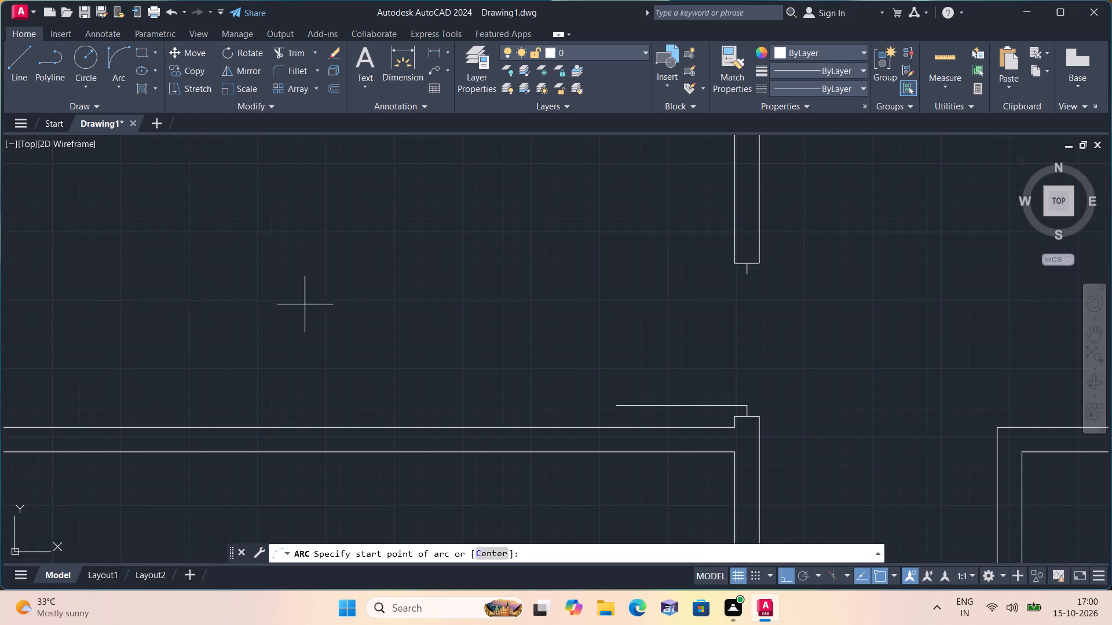
pyautogui.click(611, 403)
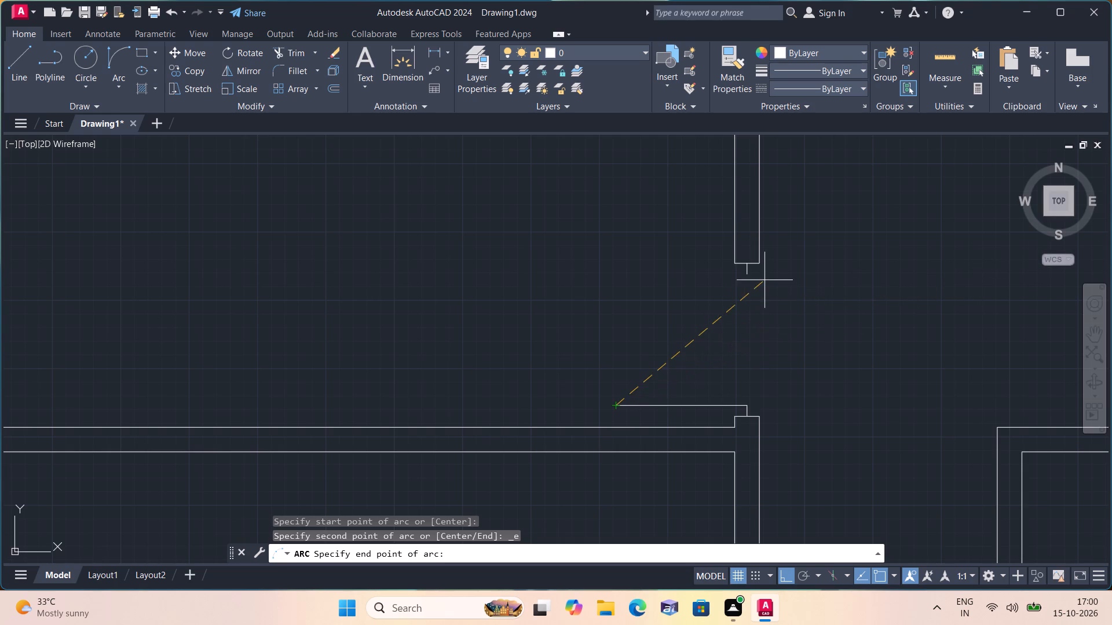
pyautogui.click(749, 275)
pyautogui.click(689, 259)
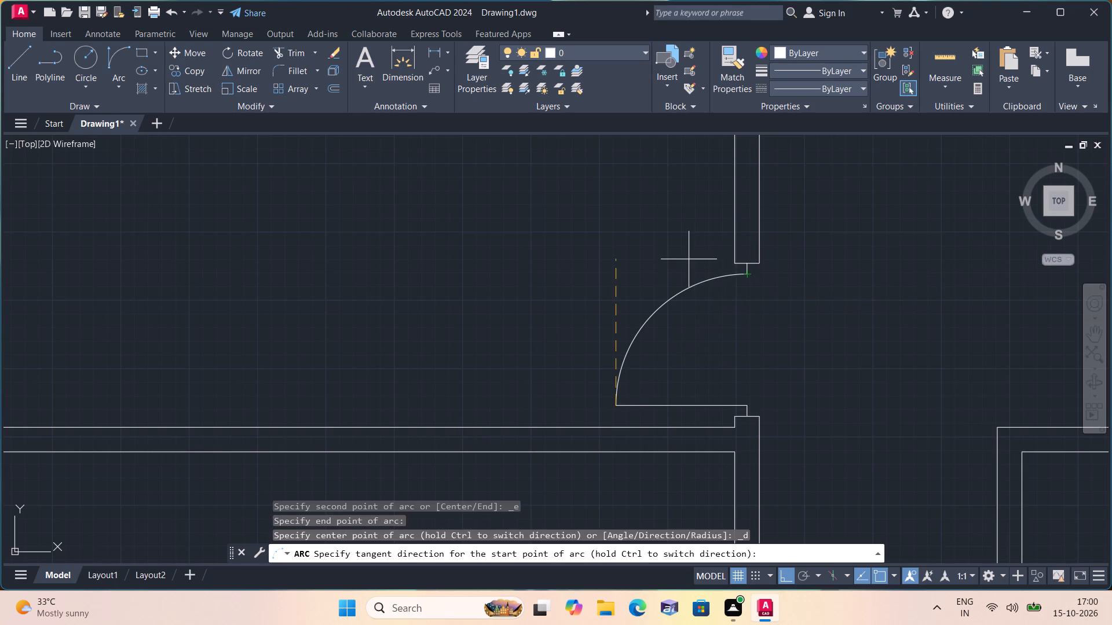
# From the middle-left room's lower-right inner corner, draw a line 2" up and across the vertical wall's thickness.
pyautogui.scroll(-4, 689, 260)
pyautogui.scroll(-1, 697, 310)
pyautogui.scroll(2, 697, 310)
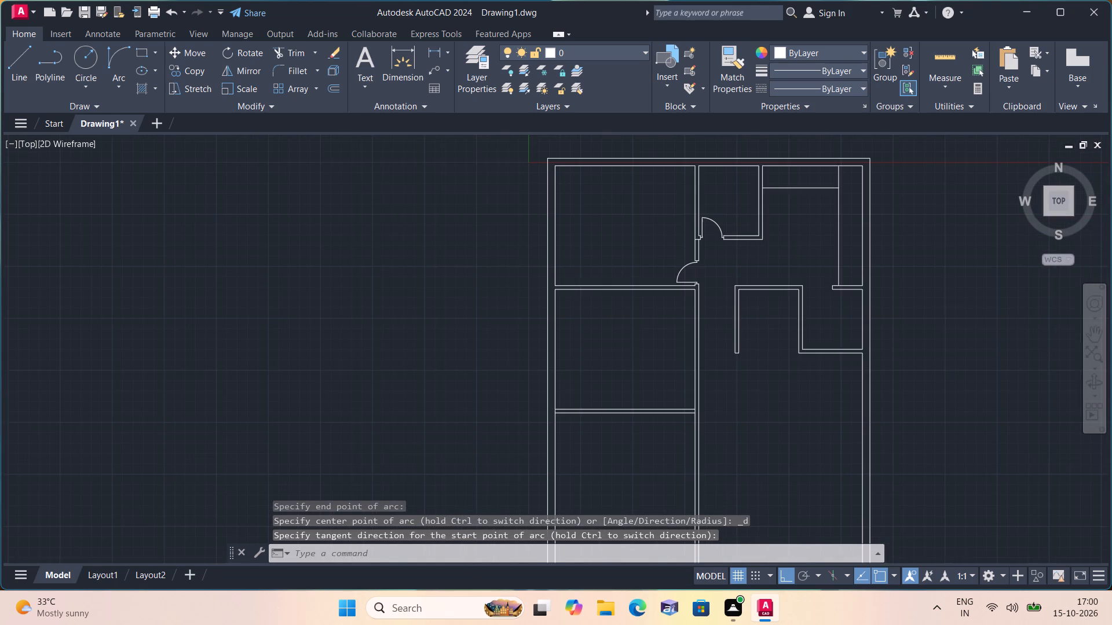
pyautogui.middleClick(697, 310)
pyautogui.scroll(-1, 697, 310)
pyautogui.scroll(1, 703, 311)
pyautogui.write('l')
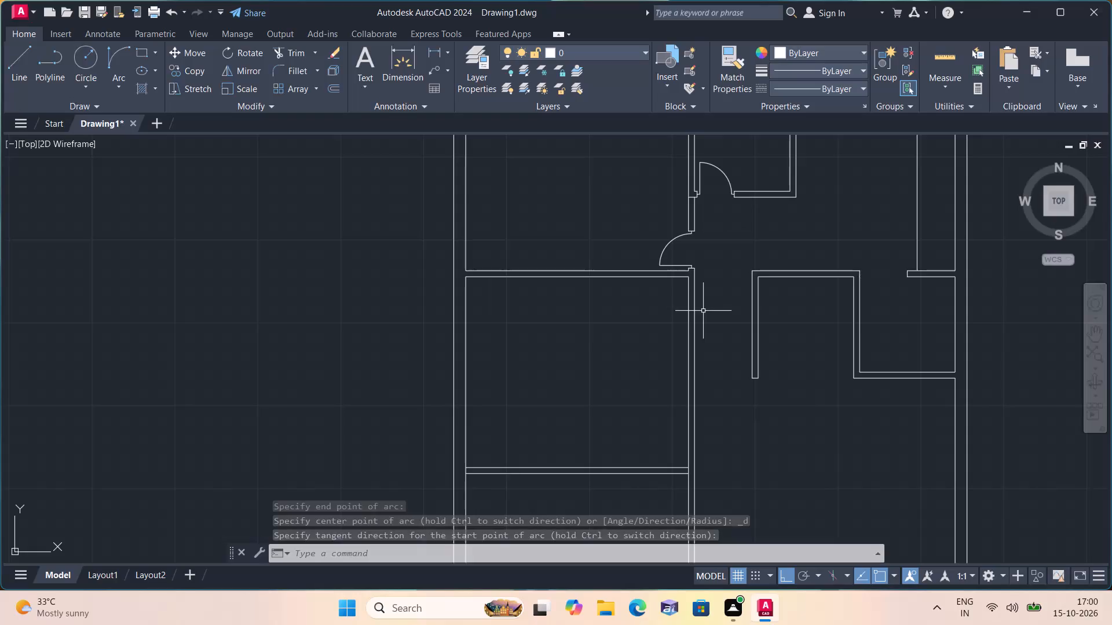
pyautogui.press('space')
pyautogui.scroll(2, 689, 477)
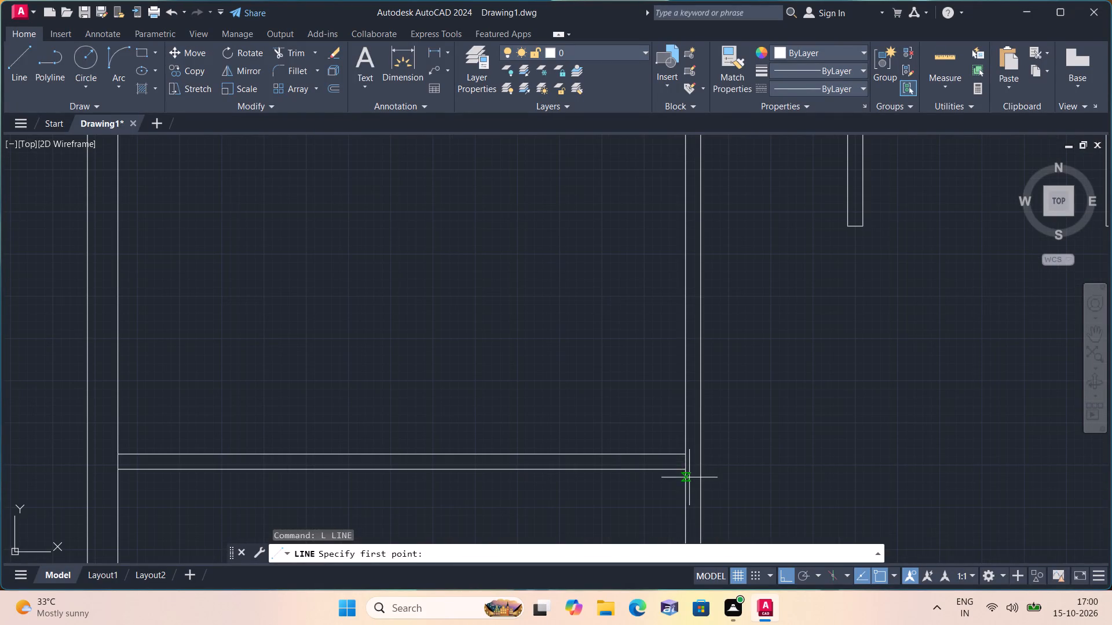
pyautogui.click(692, 453)
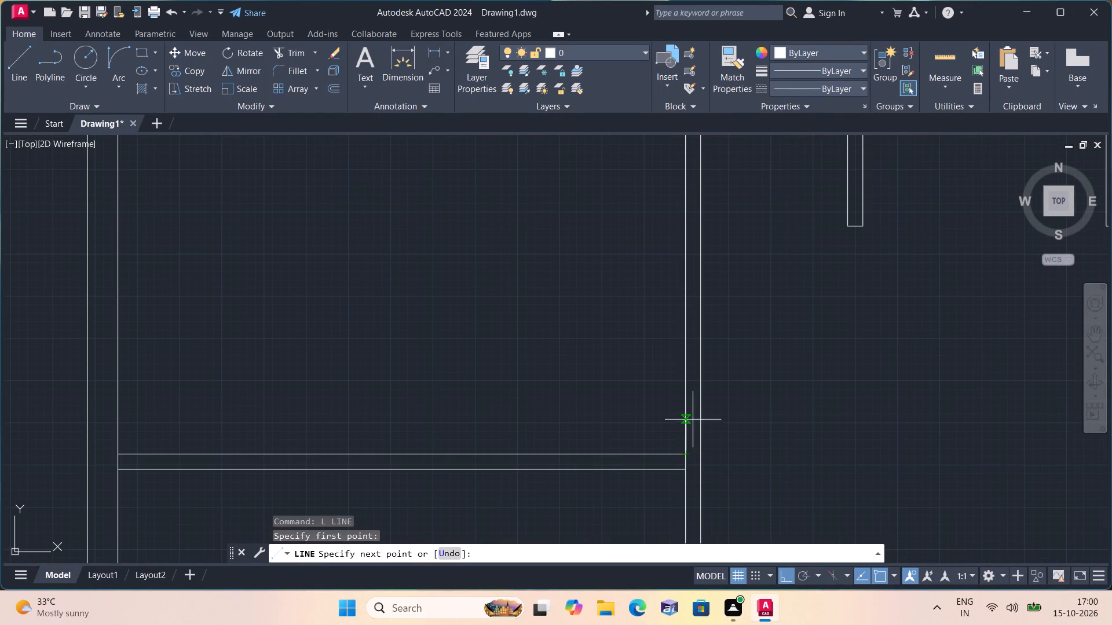
pyautogui.press('2')
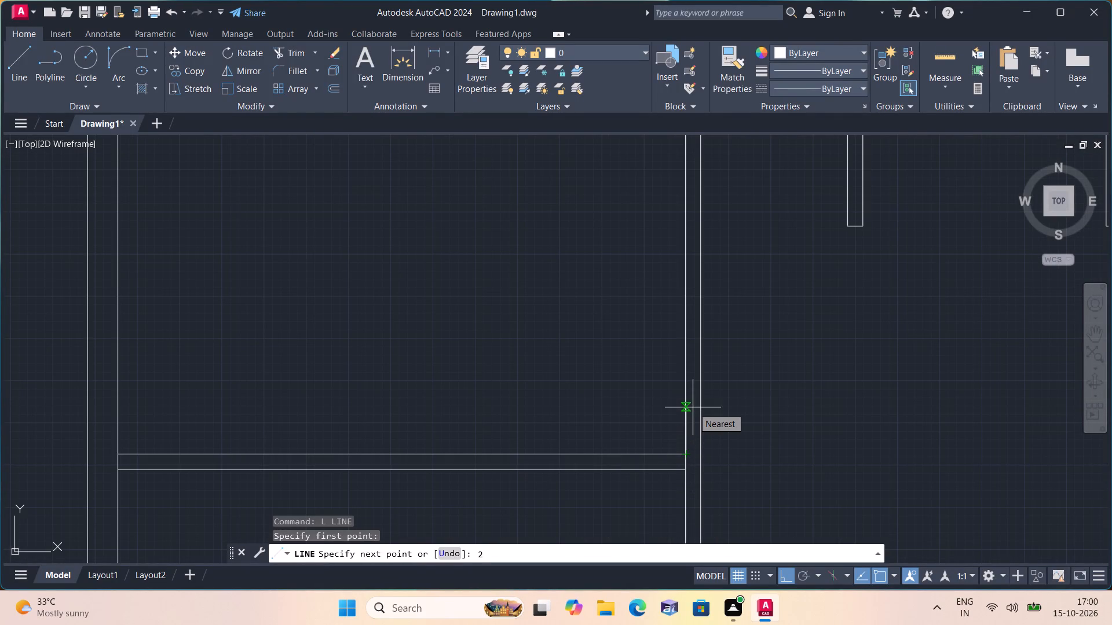
pyautogui.hotkey('shift', '"')
pyautogui.press('space')
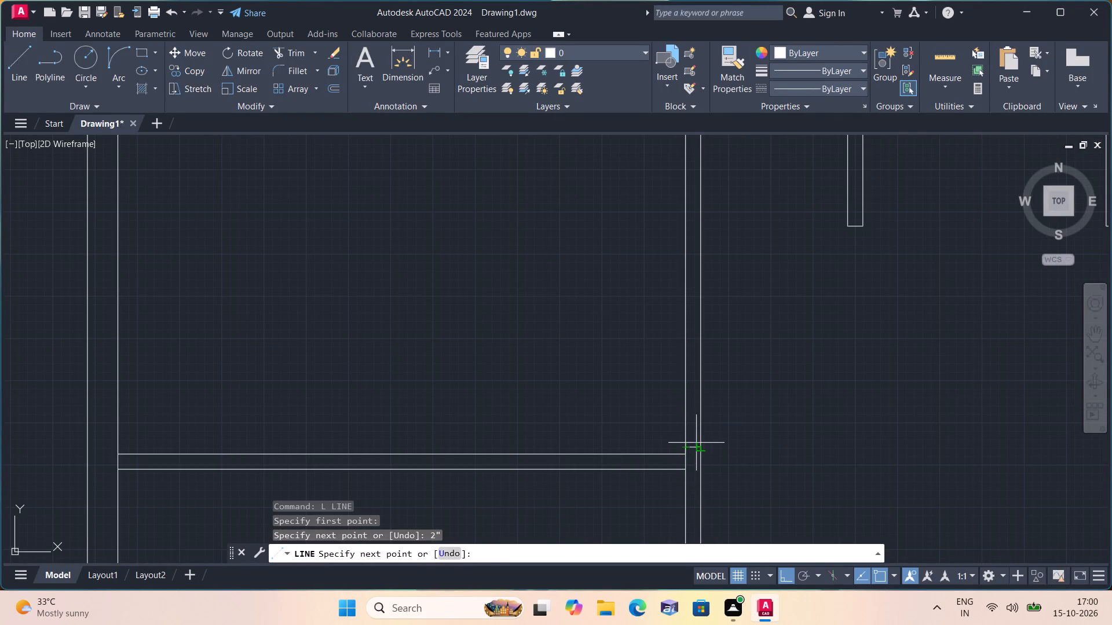
pyautogui.scroll(3, 704, 446)
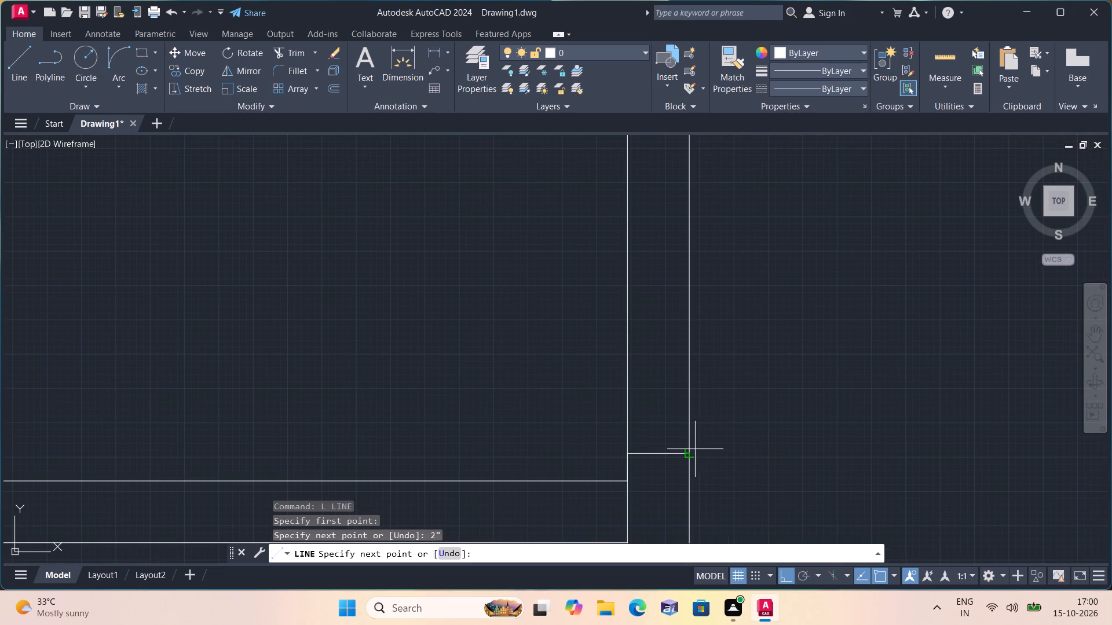
pyautogui.click(686, 450)
pyautogui.press('space')
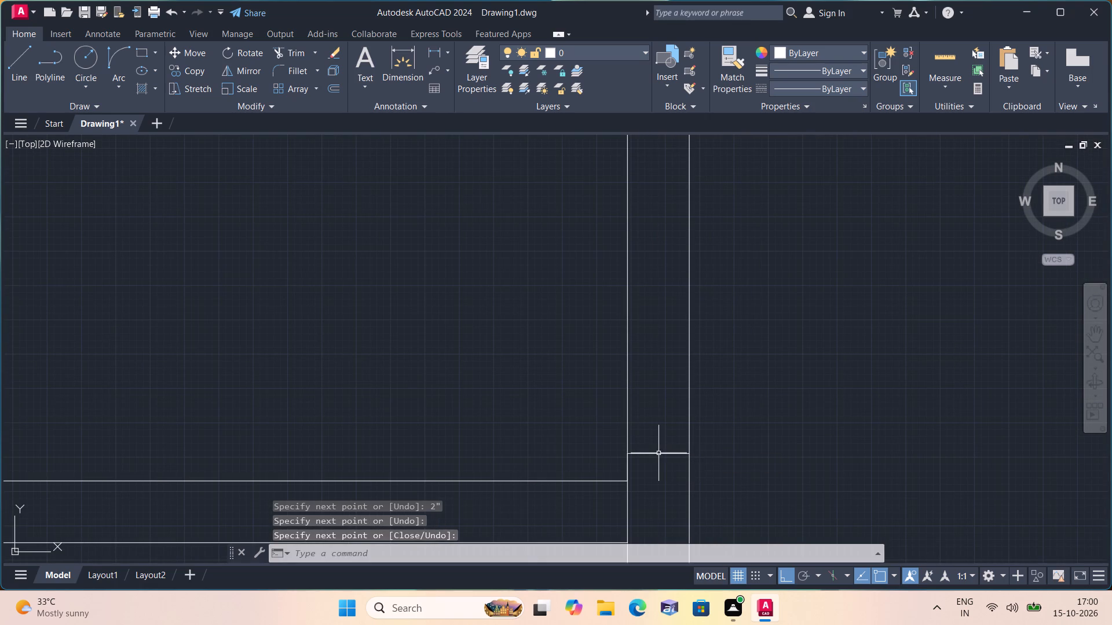
# Delete the 2" helper segment along the vertical wall's inner line at the middle-left room's corner.
pyautogui.scroll(-2, 654, 450)
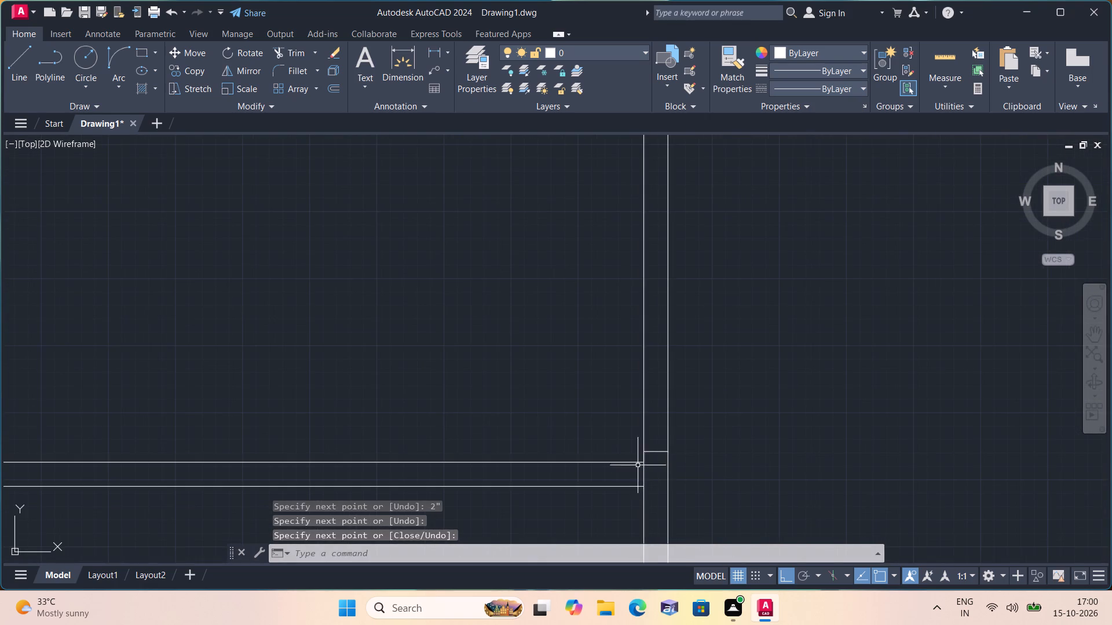
pyautogui.scroll(2, 635, 457)
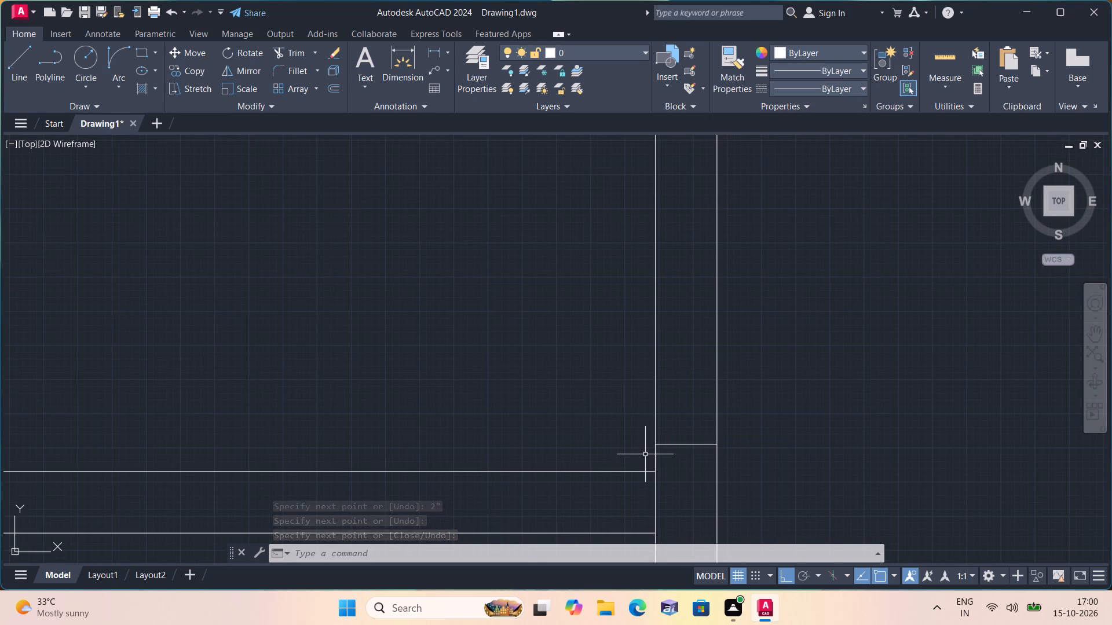
pyautogui.click(654, 453)
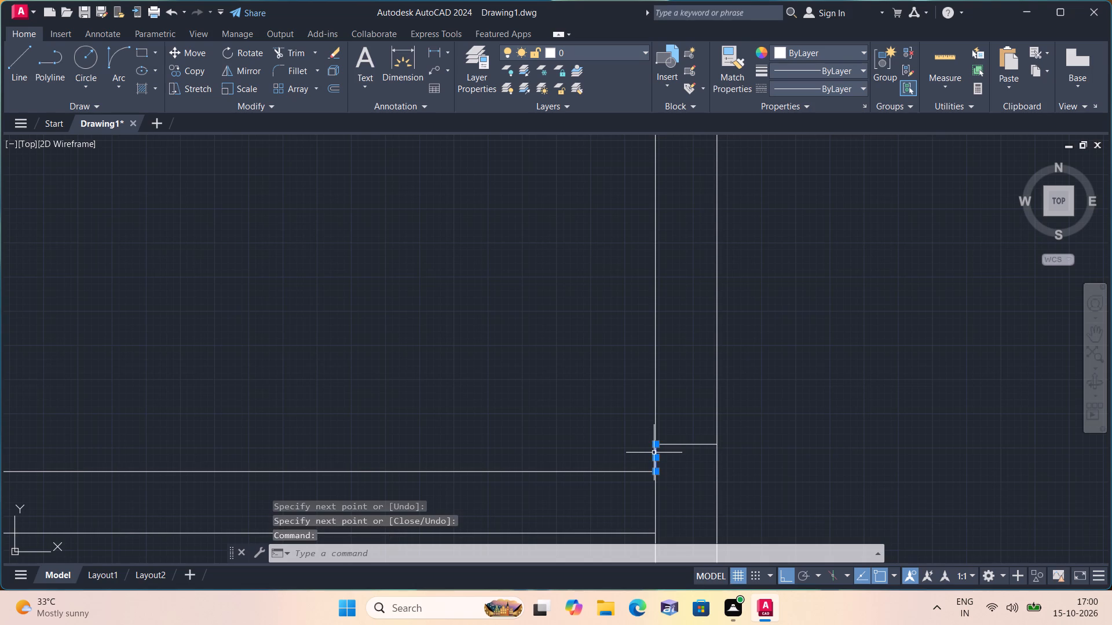
pyautogui.press('Delete')
# From the midpoint of the new jamb line, draw connected segments 2", 2' and 2" up the wall's centre, then across to its left face.
pyautogui.write('l')
pyautogui.press('space')
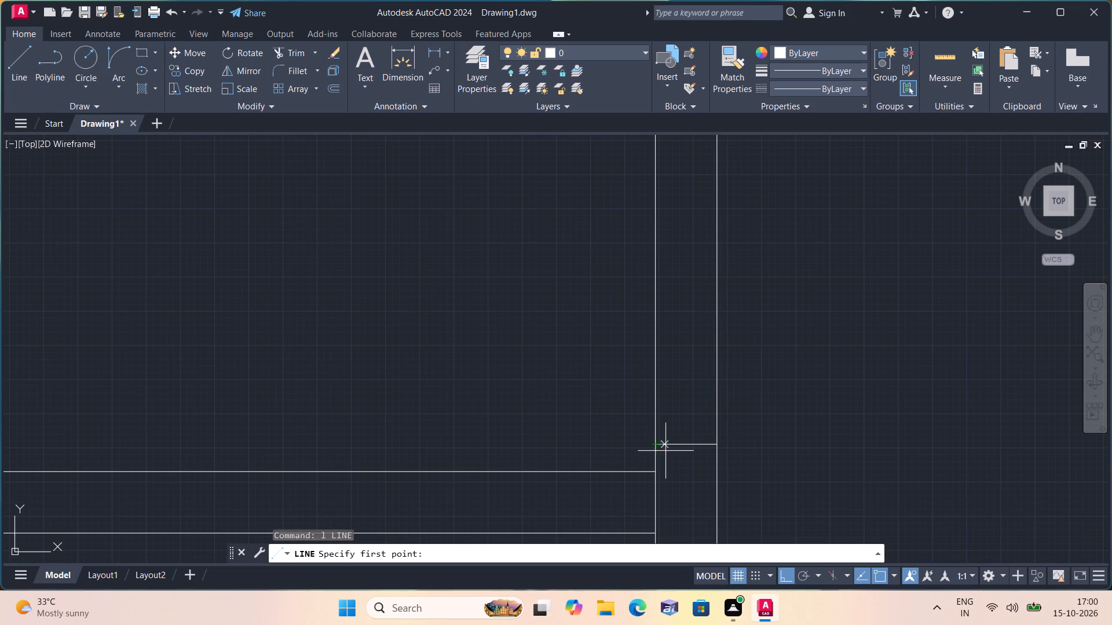
pyautogui.click(688, 442)
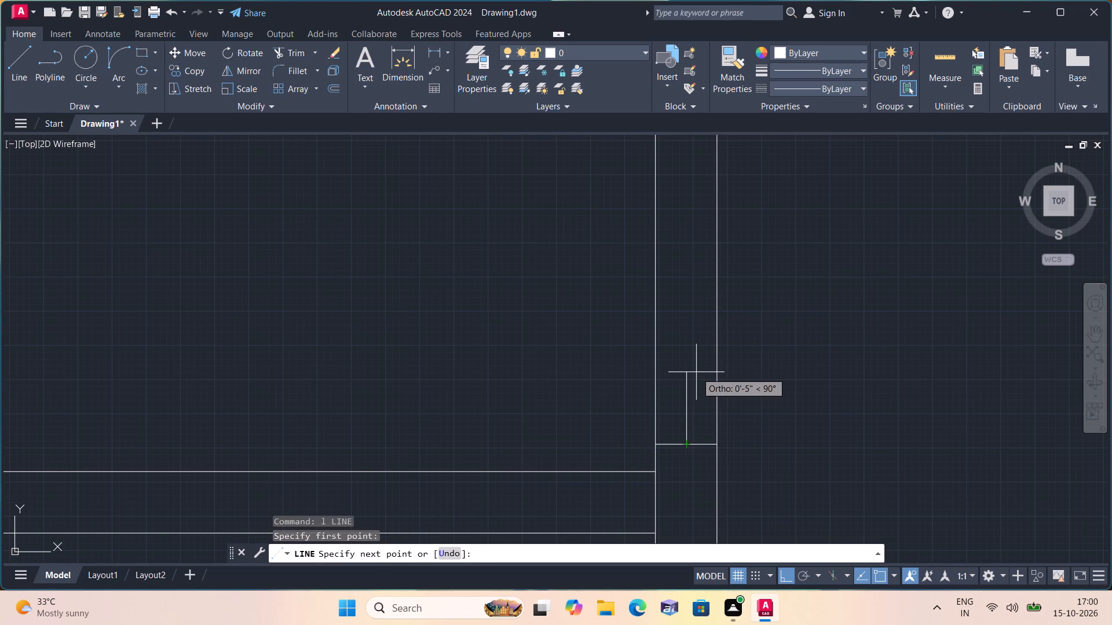
pyautogui.write('2"')
pyautogui.press('space')
pyautogui.write("2'")
pyautogui.press('space')
pyautogui.scroll(-3, 705, 185)
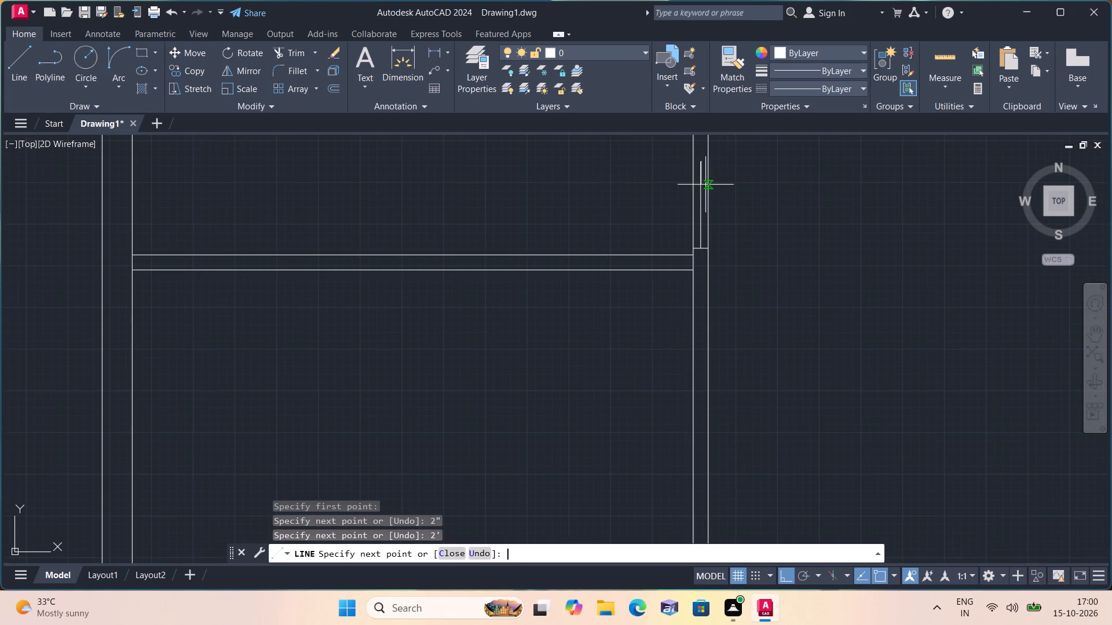
pyautogui.middleClick(705, 185)
pyautogui.moveTo(707, 184); pyautogui.dragTo(705, 267, button='middle')
pyautogui.scroll(-1, 707, 184)
pyautogui.scroll(2, 712, 186)
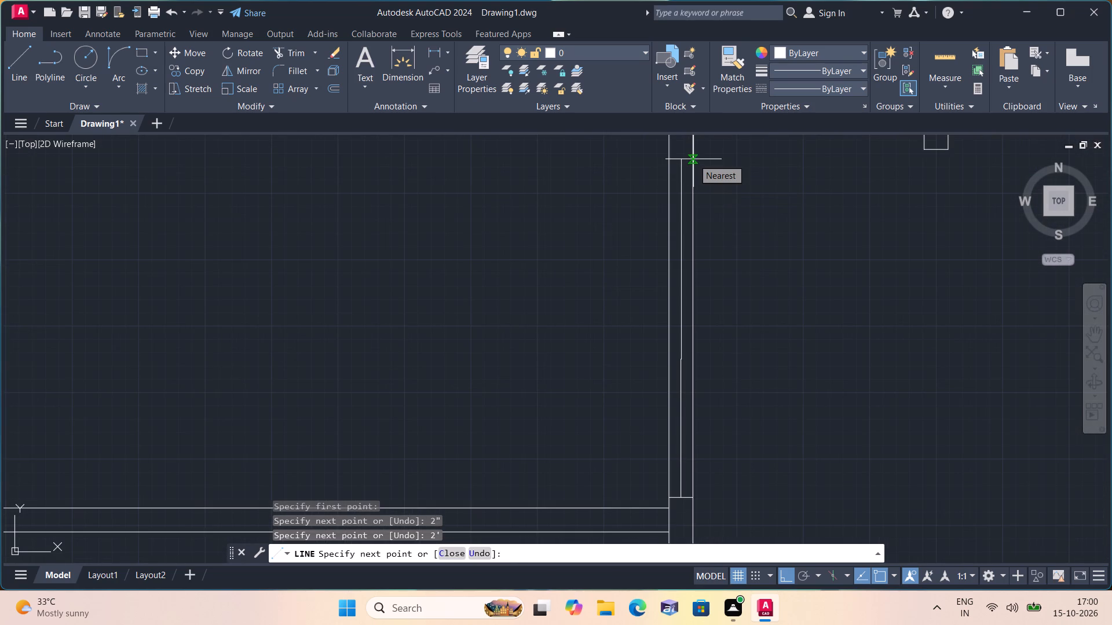
pyautogui.press('2')
pyautogui.hotkey('shift', '"')
pyautogui.press('space')
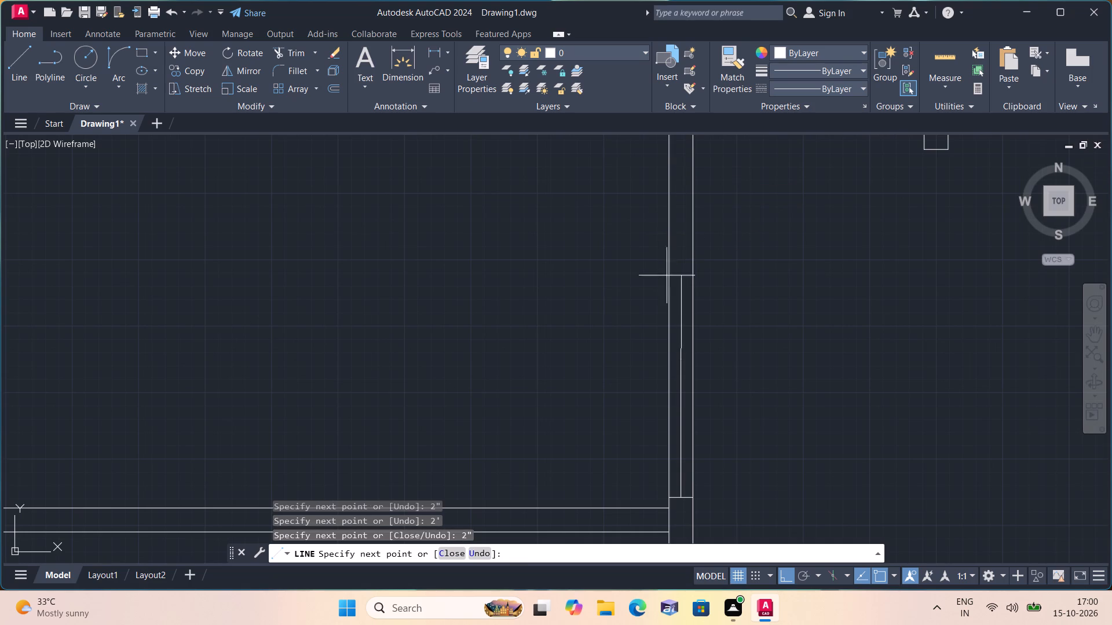
pyautogui.click(668, 350)
pyautogui.press('space')
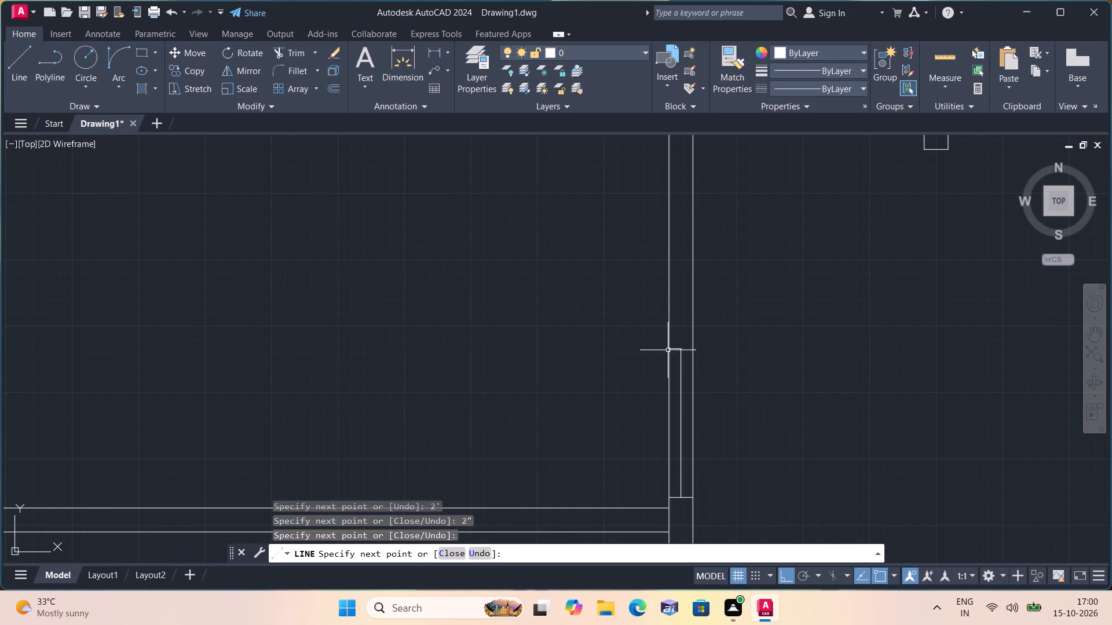
# Complete the upper jamb with a line from the centre line's top end to the wall's right face.
pyautogui.press('space')
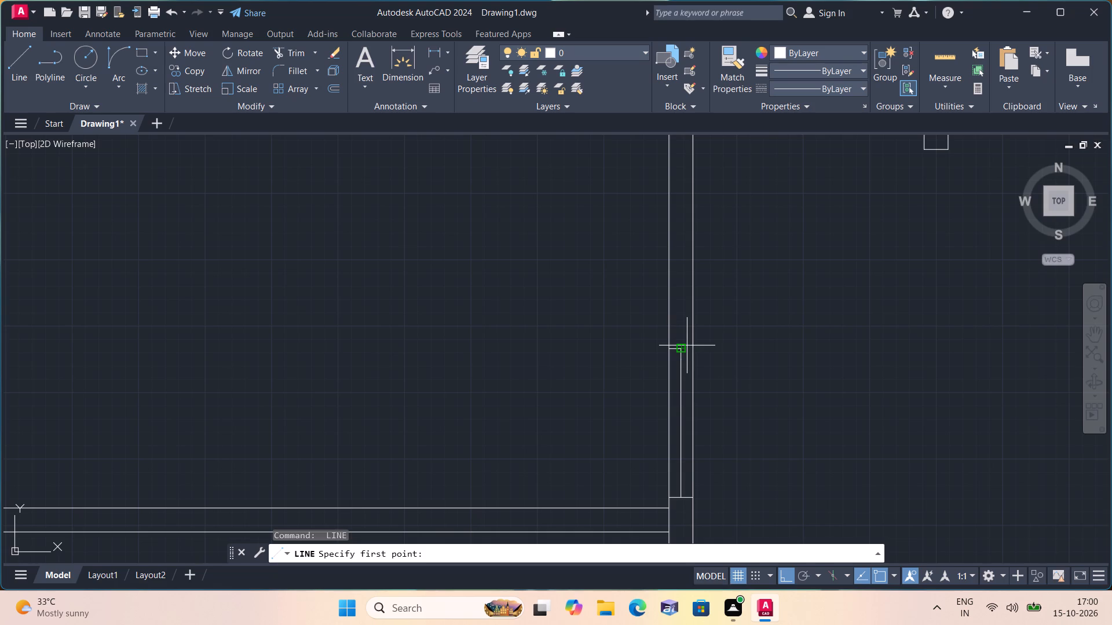
pyautogui.scroll(3, 687, 345)
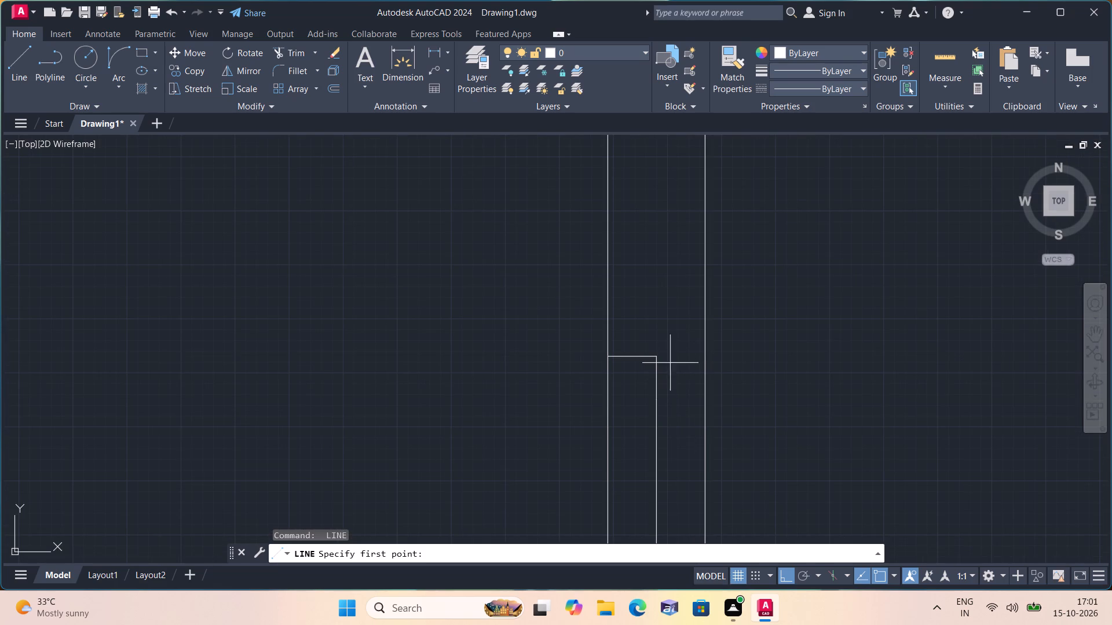
pyautogui.click(659, 358)
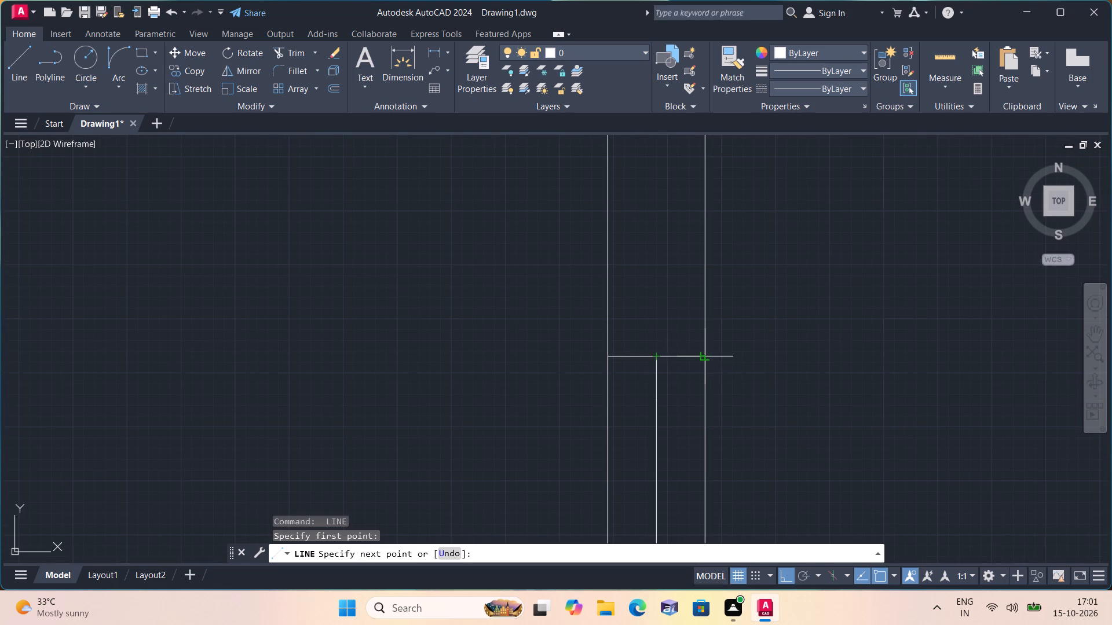
pyautogui.click(702, 359)
pyautogui.press('space')
# Trim both wall faces and the 2' centre segment between the two jambs to open the middle-left room's doorway.
pyautogui.scroll(-4, 702, 358)
pyautogui.write('trim')
pyautogui.press('space')
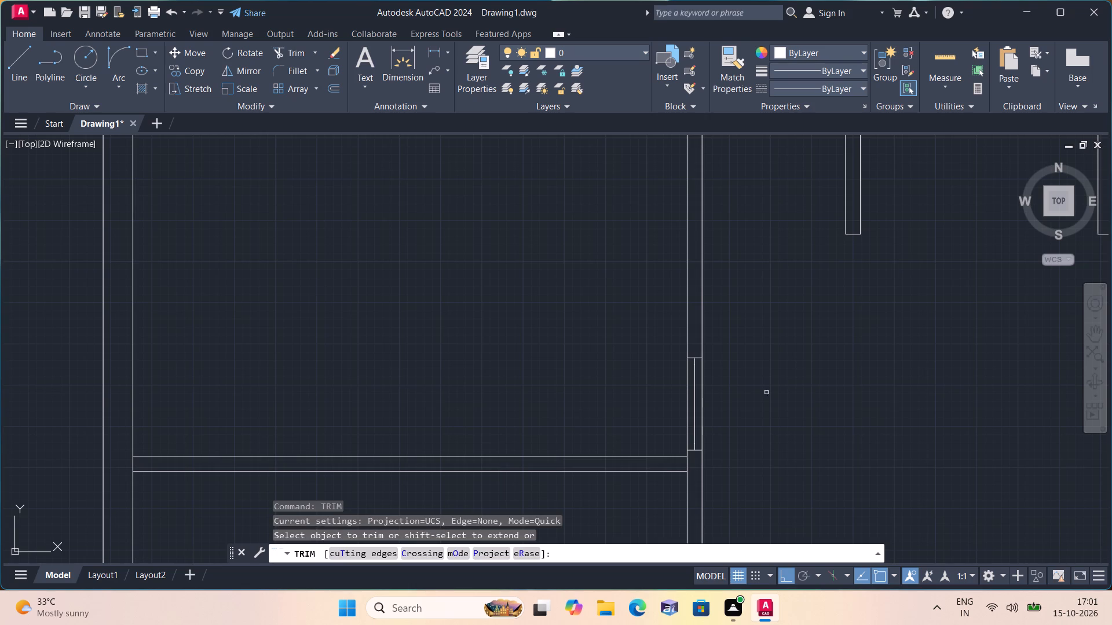
pyautogui.click(785, 391)
pyautogui.click(638, 399)
pyautogui.press('space')
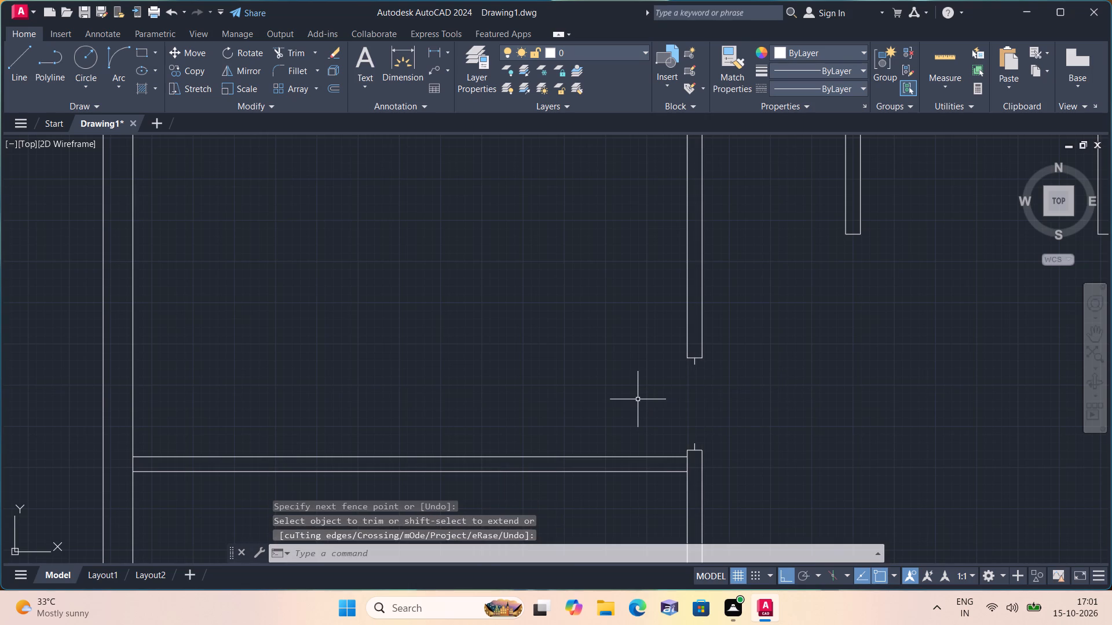
# Draw the 2' door leaf leftward into the middle-left room from the end of the lower jamb's stub.
pyautogui.press('l')
pyautogui.press('space')
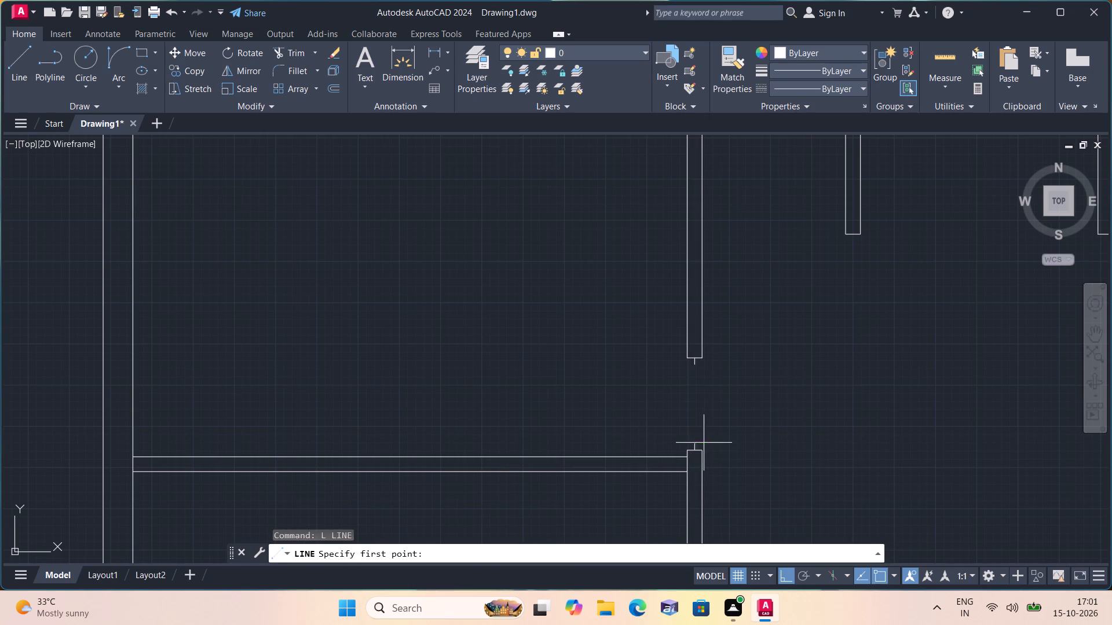
pyautogui.click(693, 440)
pyautogui.write("2'")
pyautogui.press('space')
pyautogui.press('Escape')
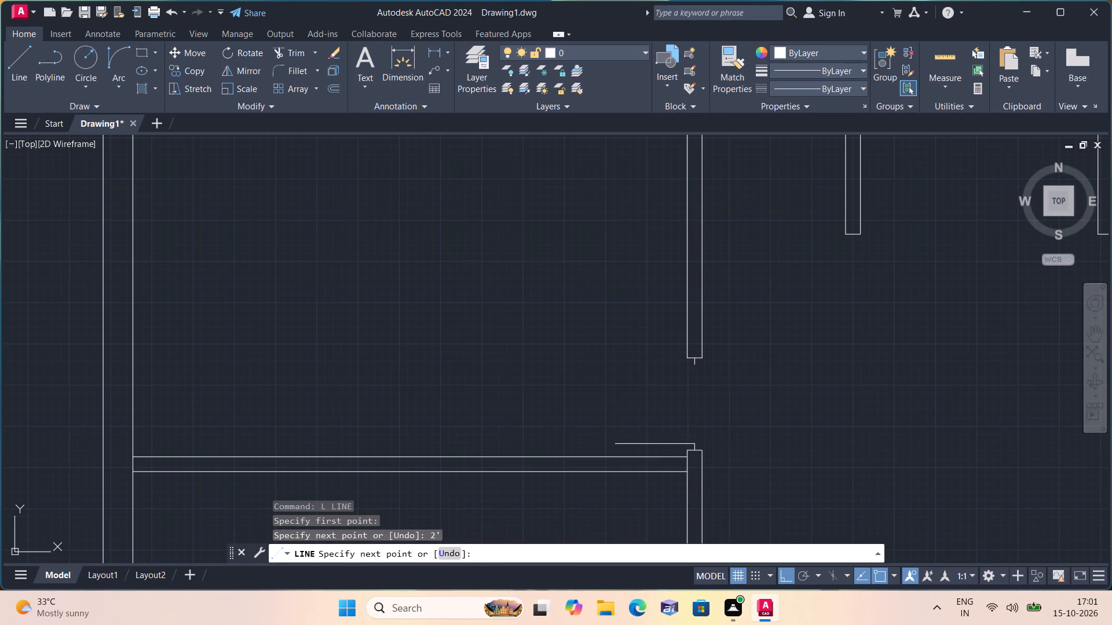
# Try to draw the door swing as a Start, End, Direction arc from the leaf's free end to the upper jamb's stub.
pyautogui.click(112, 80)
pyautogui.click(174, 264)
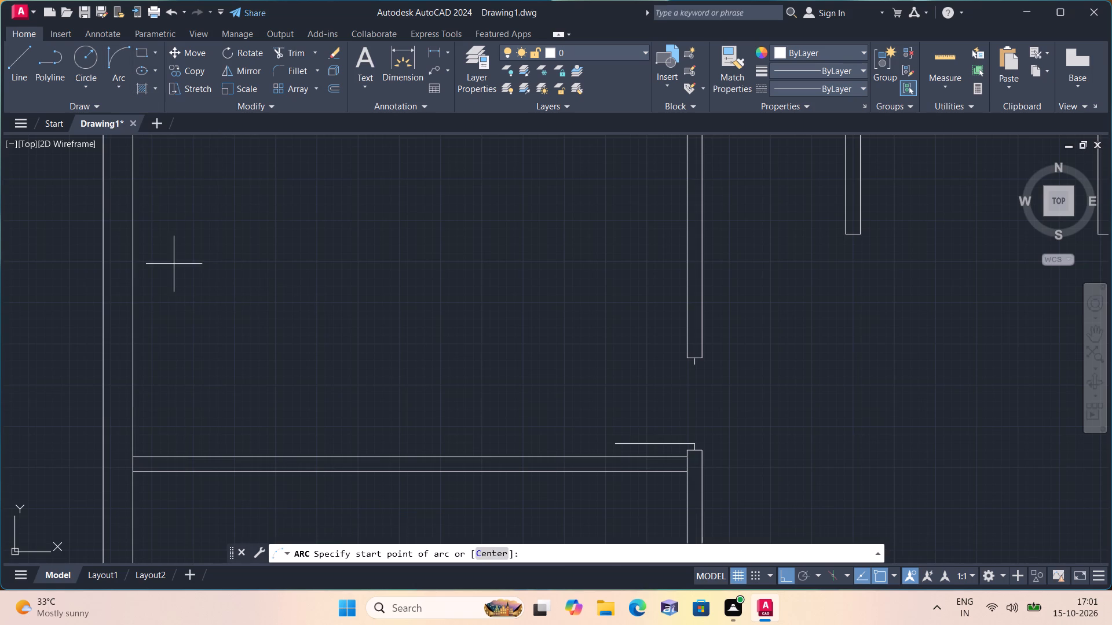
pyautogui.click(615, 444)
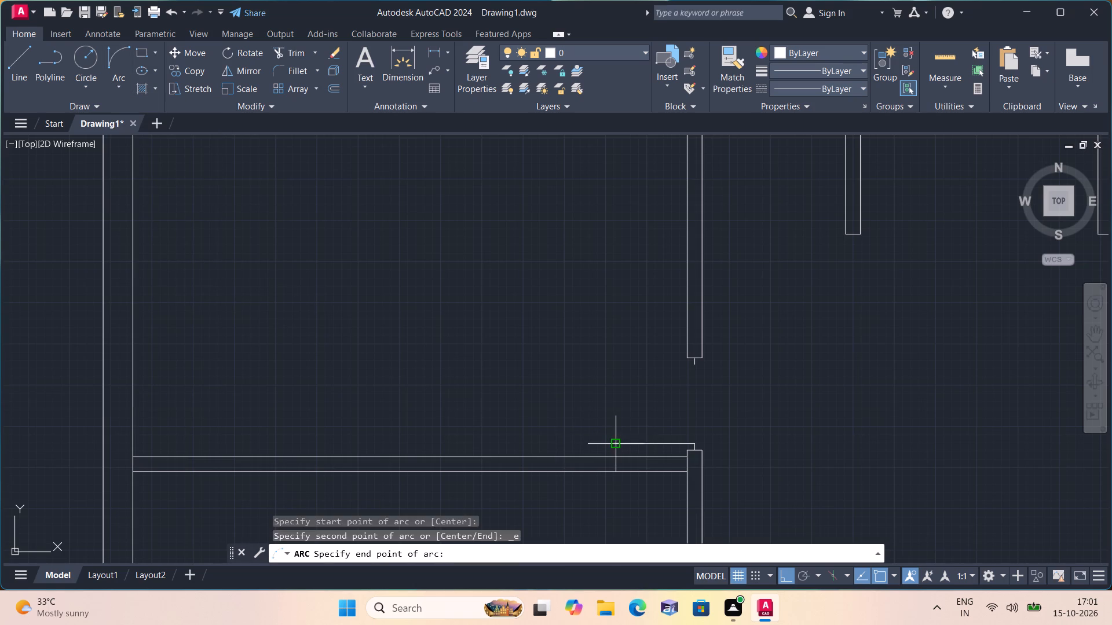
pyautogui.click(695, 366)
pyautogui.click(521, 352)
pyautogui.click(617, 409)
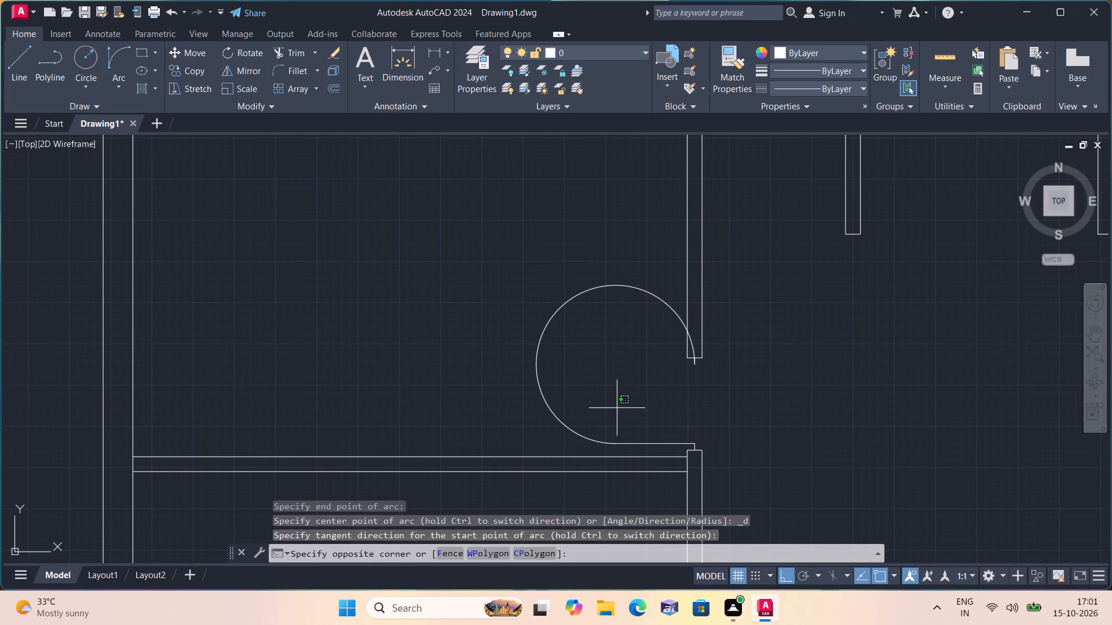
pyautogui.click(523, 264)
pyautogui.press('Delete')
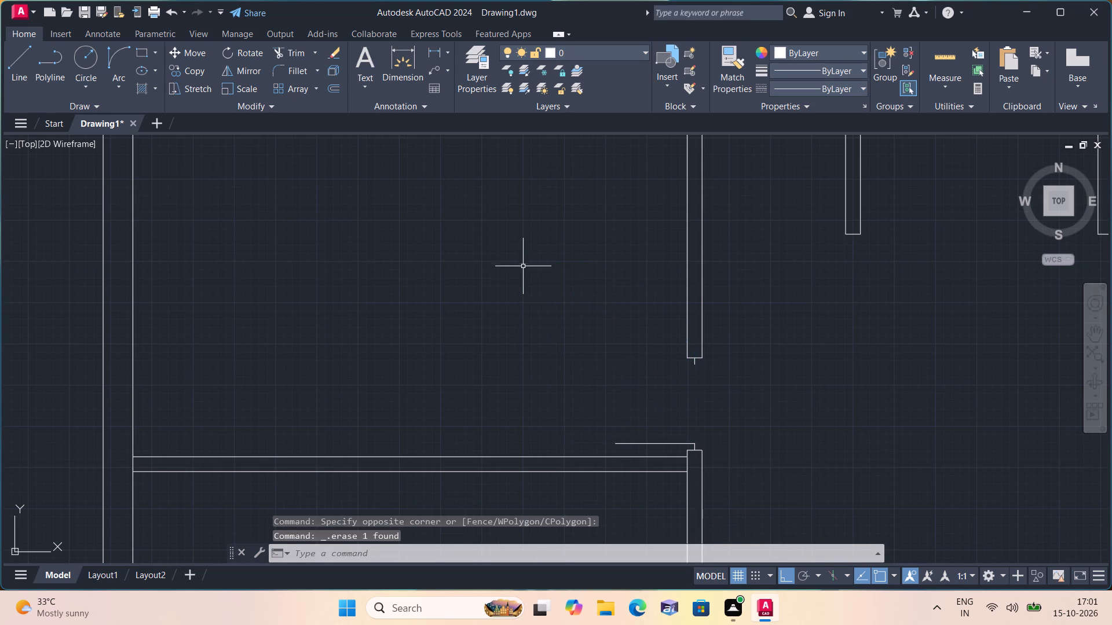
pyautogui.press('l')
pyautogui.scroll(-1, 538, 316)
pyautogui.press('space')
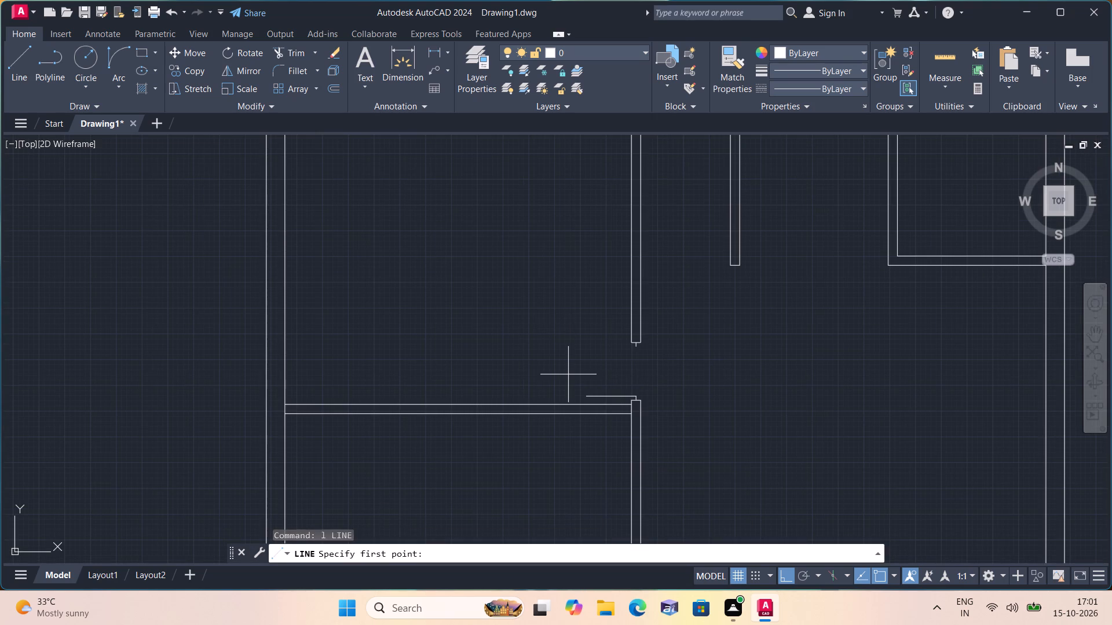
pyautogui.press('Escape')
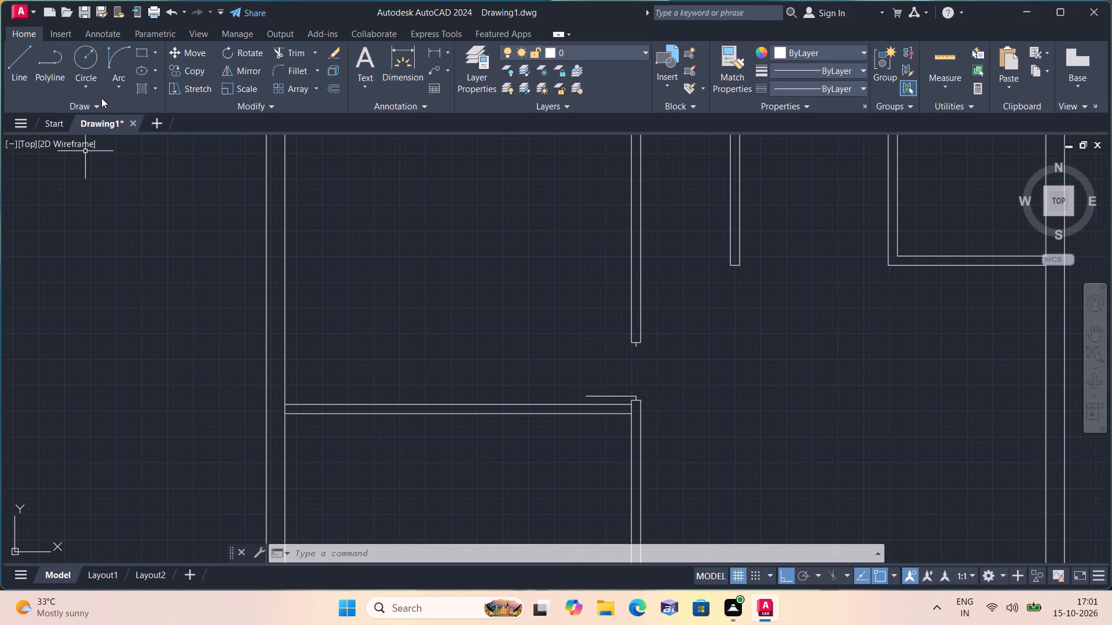
# Draw the quarter-circle door swing as a Start, End, Direction arc from the leaf's free end to the upper jamb's stub end.
pyautogui.click(123, 93)
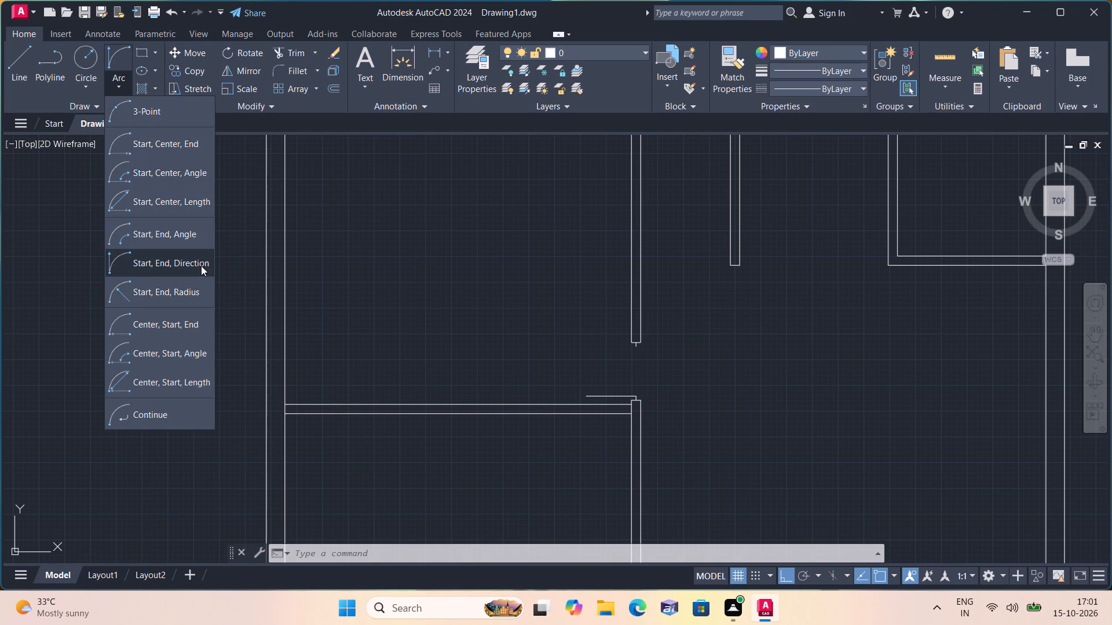
pyautogui.click(199, 262)
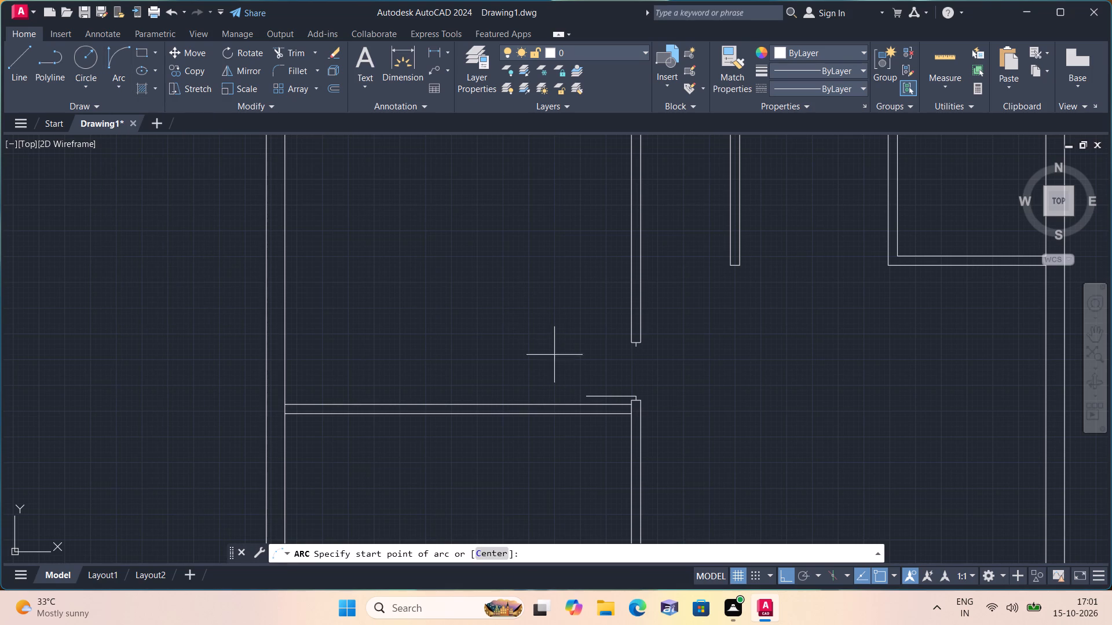
pyautogui.click(591, 393)
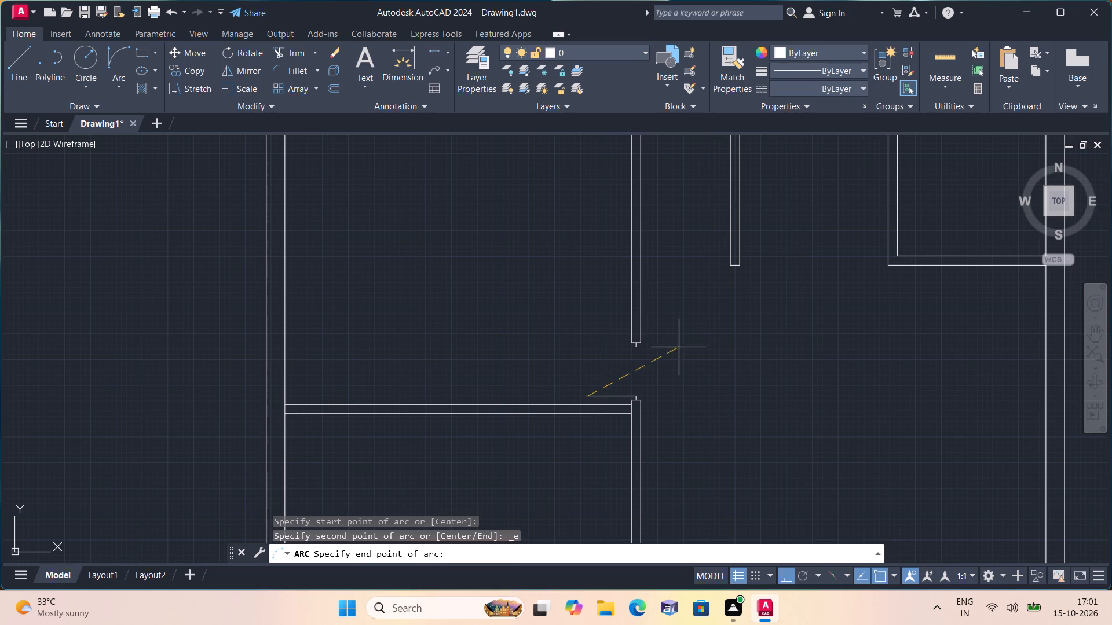
pyautogui.click(638, 347)
pyautogui.click(540, 349)
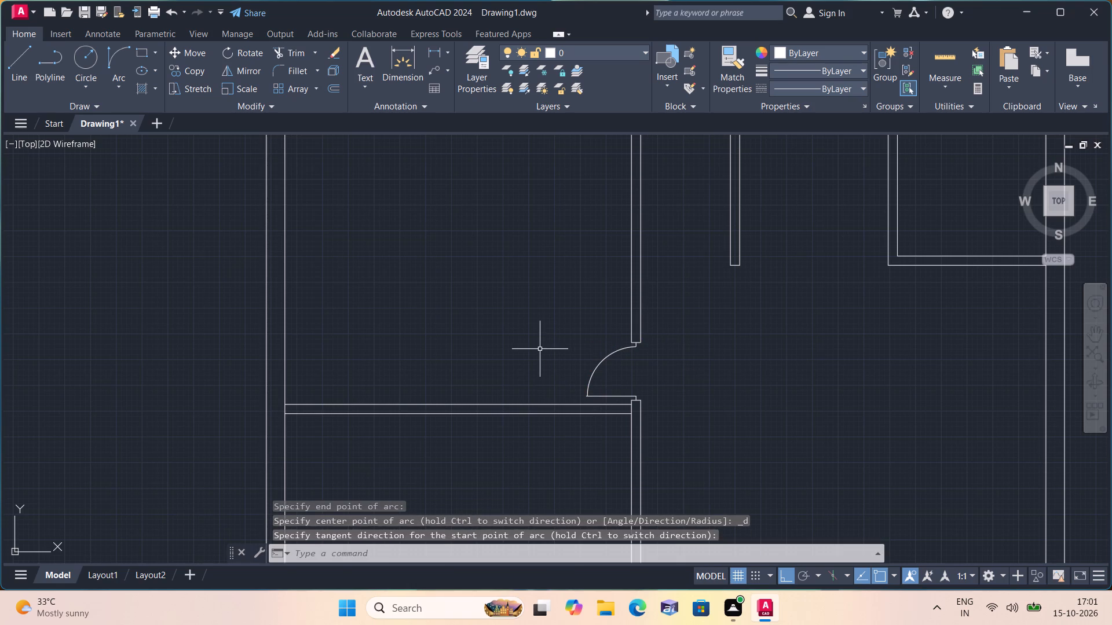
# Trim the vertical wall's left face between the two partition lines at the junction below the new door.
pyautogui.scroll(-2, 539, 351)
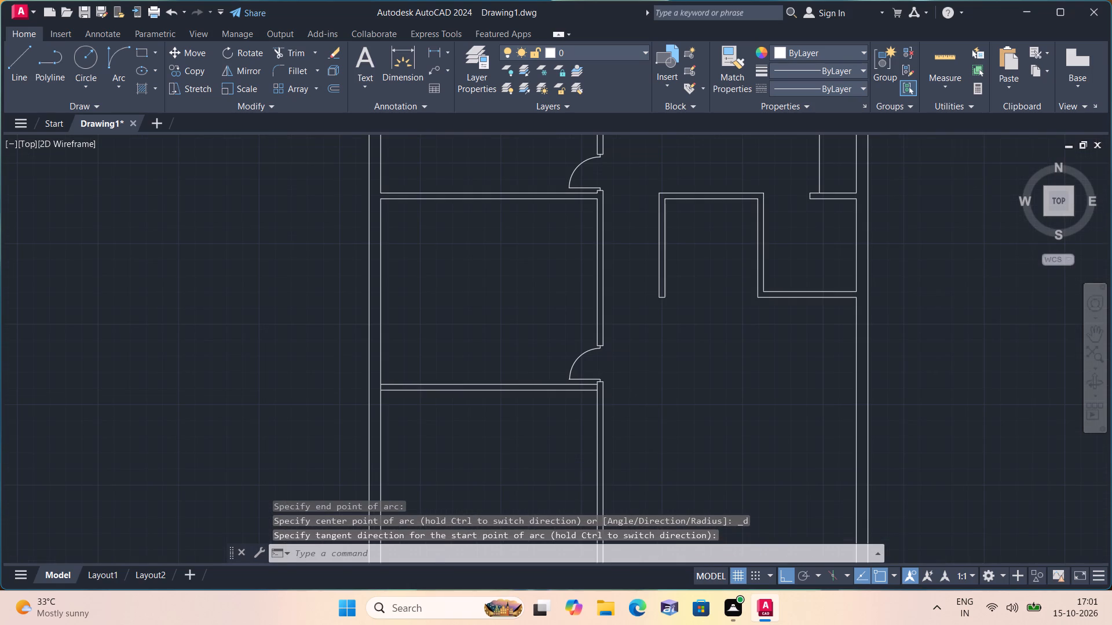
pyautogui.scroll(1, 544, 351)
pyautogui.write('trim')
pyautogui.press('space')
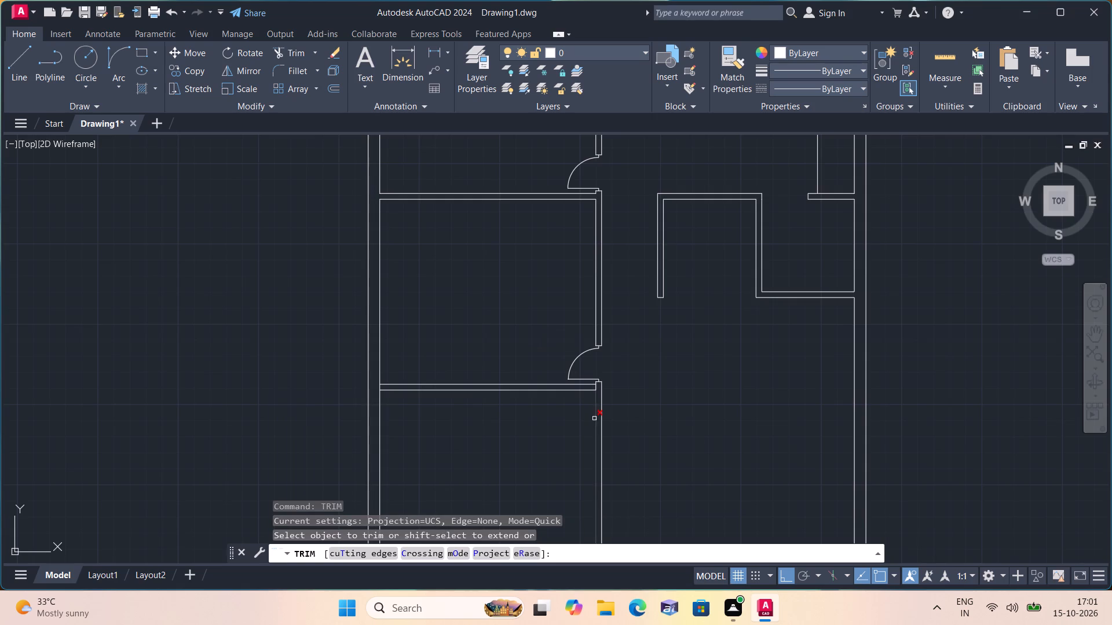
pyautogui.scroll(2, 591, 391)
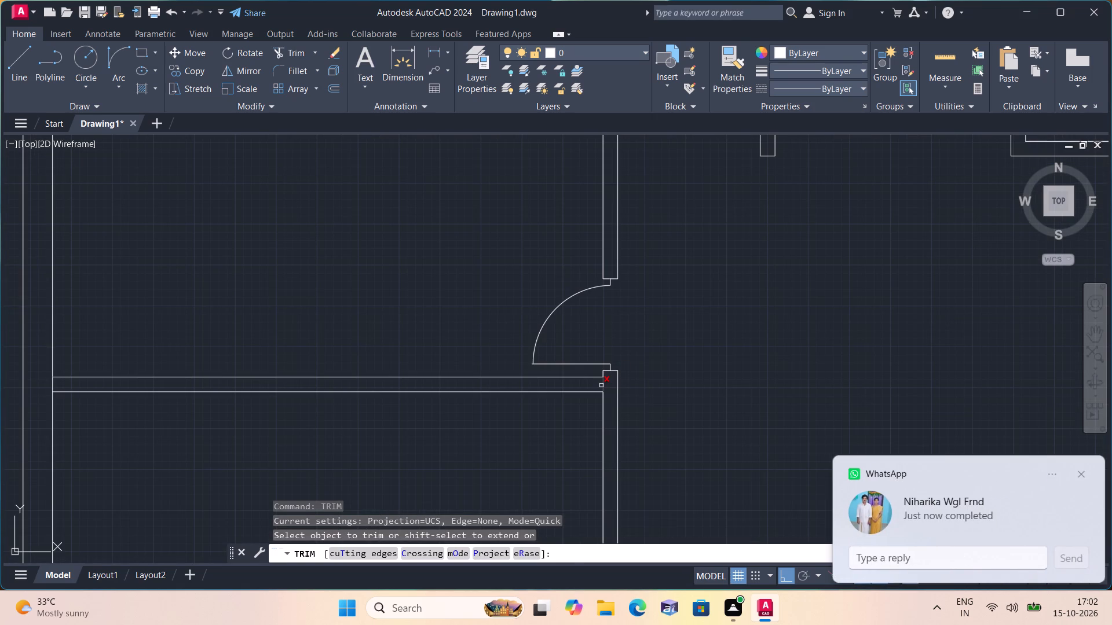
pyautogui.click(601, 385)
pyautogui.press('Escape')
pyautogui.scroll(-2, 555, 396)
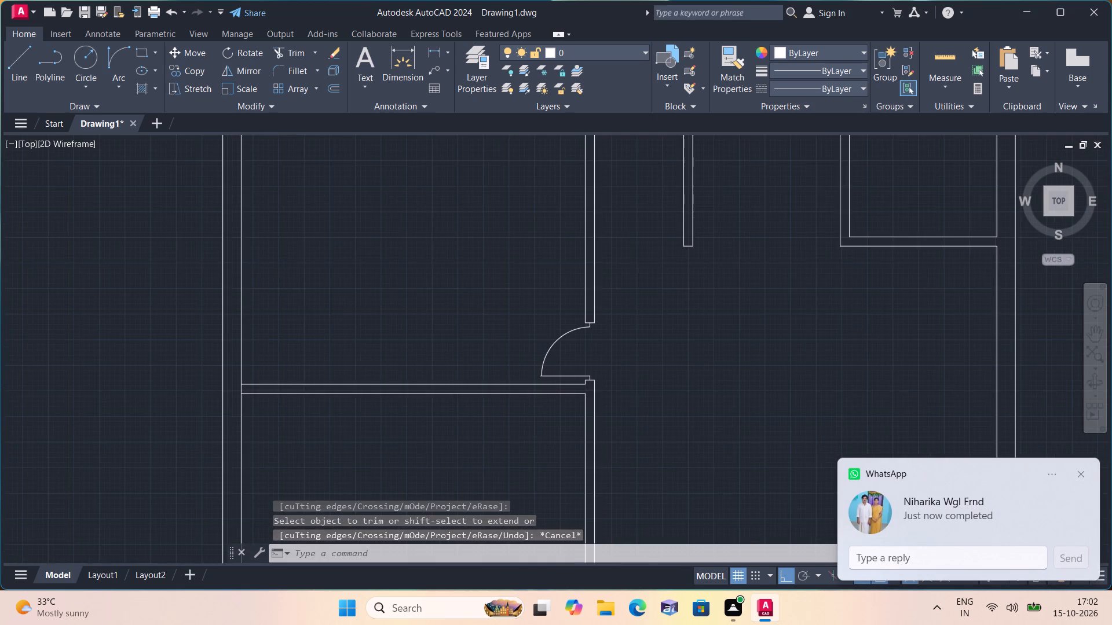
# Trim the left outer wall's inner line between the two lines of the partition below the middle-left room.
pyautogui.press('space')
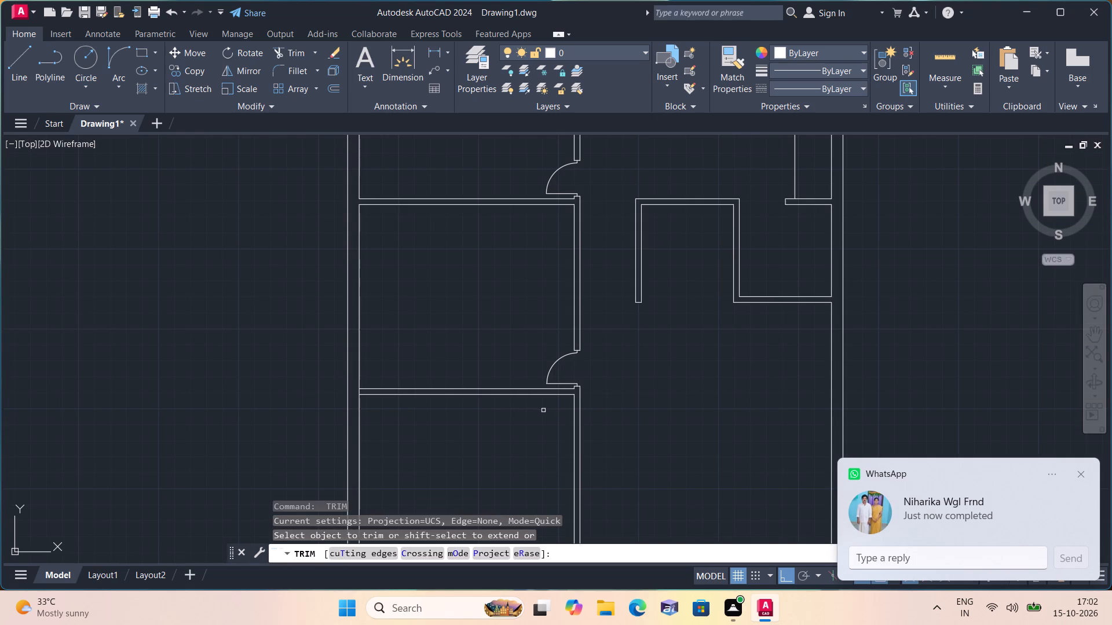
pyautogui.scroll(2, 367, 400)
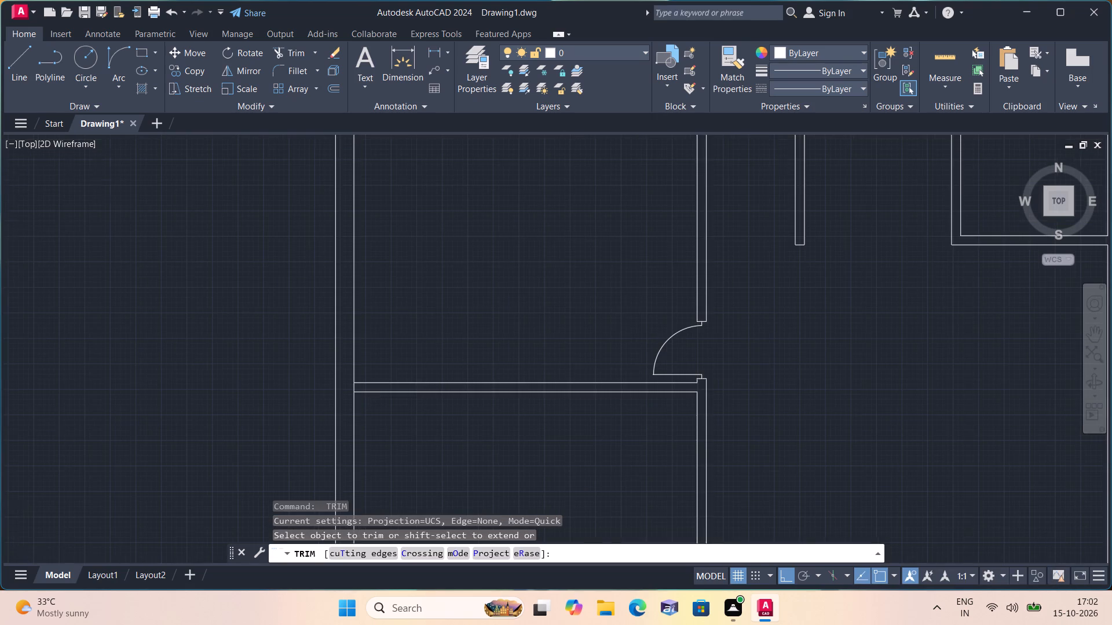
pyautogui.scroll(1, 367, 400)
pyautogui.click(348, 367)
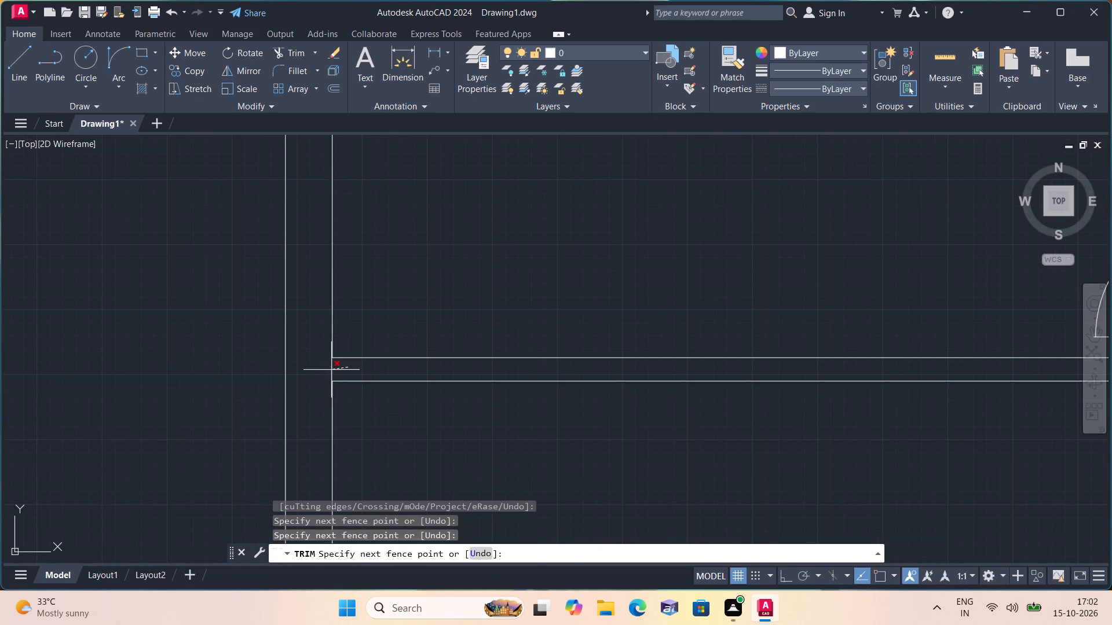
pyautogui.click(331, 370)
pyautogui.press('space')
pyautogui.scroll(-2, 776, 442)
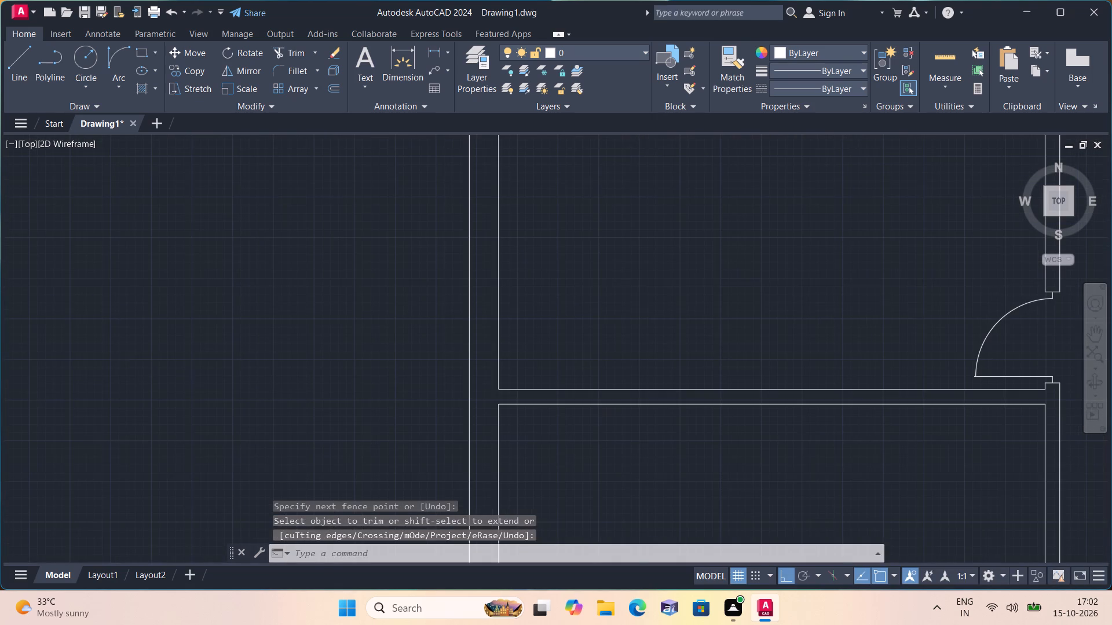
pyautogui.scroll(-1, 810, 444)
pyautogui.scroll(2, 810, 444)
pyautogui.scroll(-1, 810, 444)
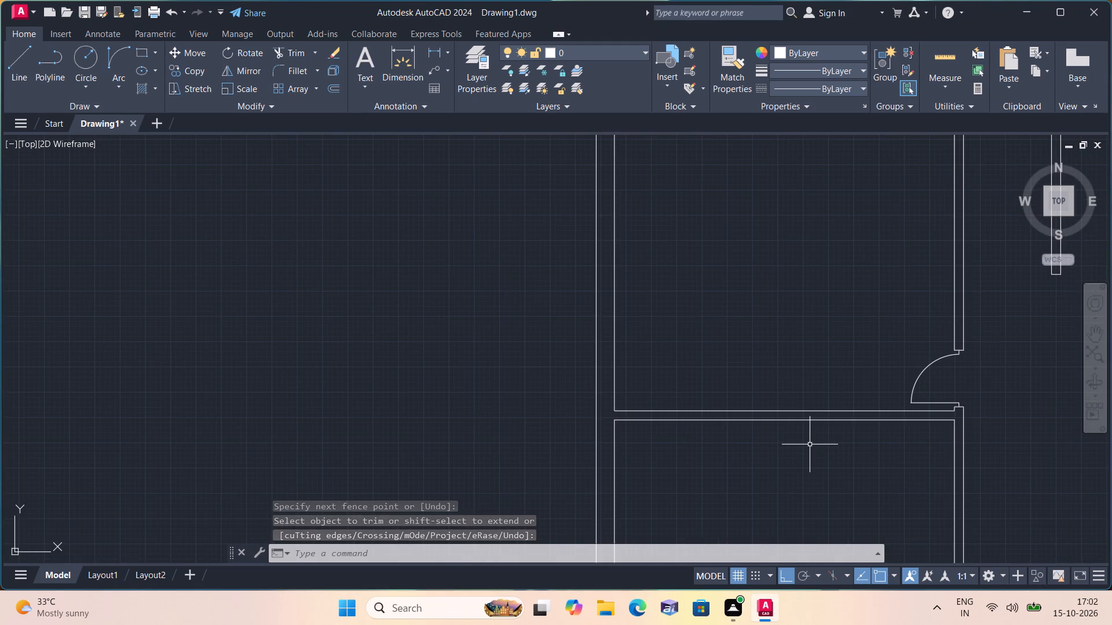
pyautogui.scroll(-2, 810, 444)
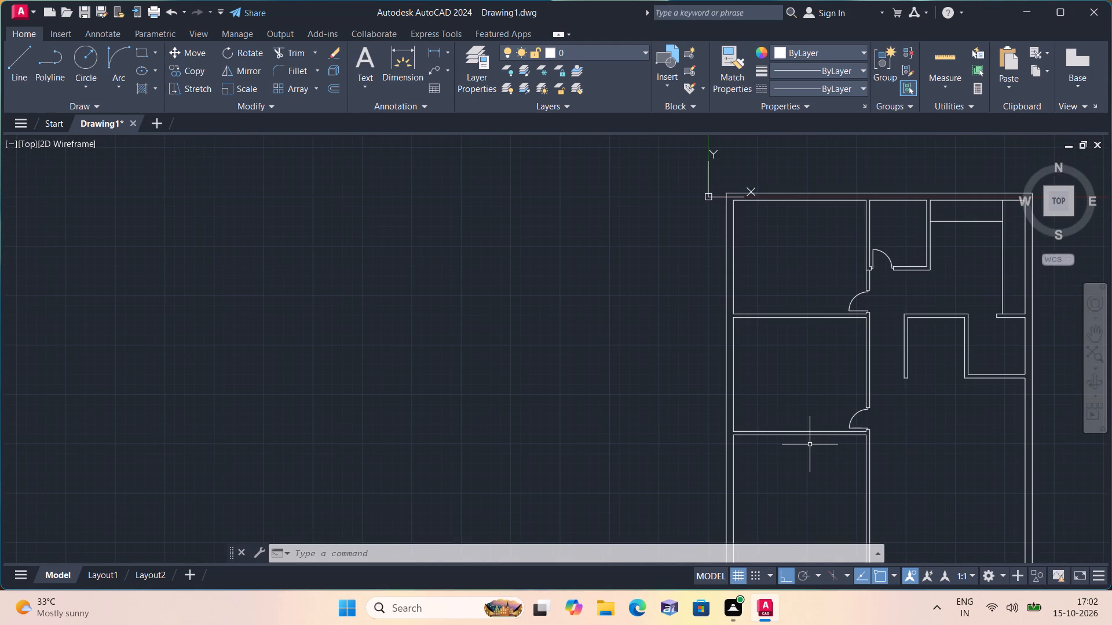
# Trim the short horizontal line crossing the vertical wall between its two faces, beside the top-middle room's door.
pyautogui.scroll(1, 814, 319)
pyautogui.middleClick(813, 319)
pyautogui.scroll(-2, 809, 324)
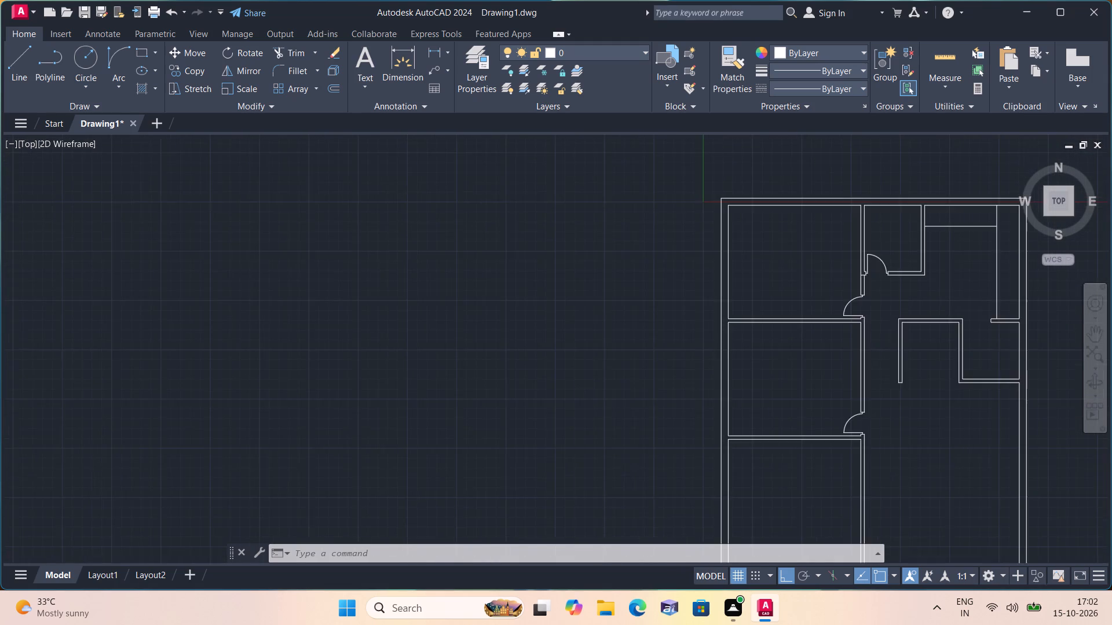
pyautogui.scroll(2, 835, 312)
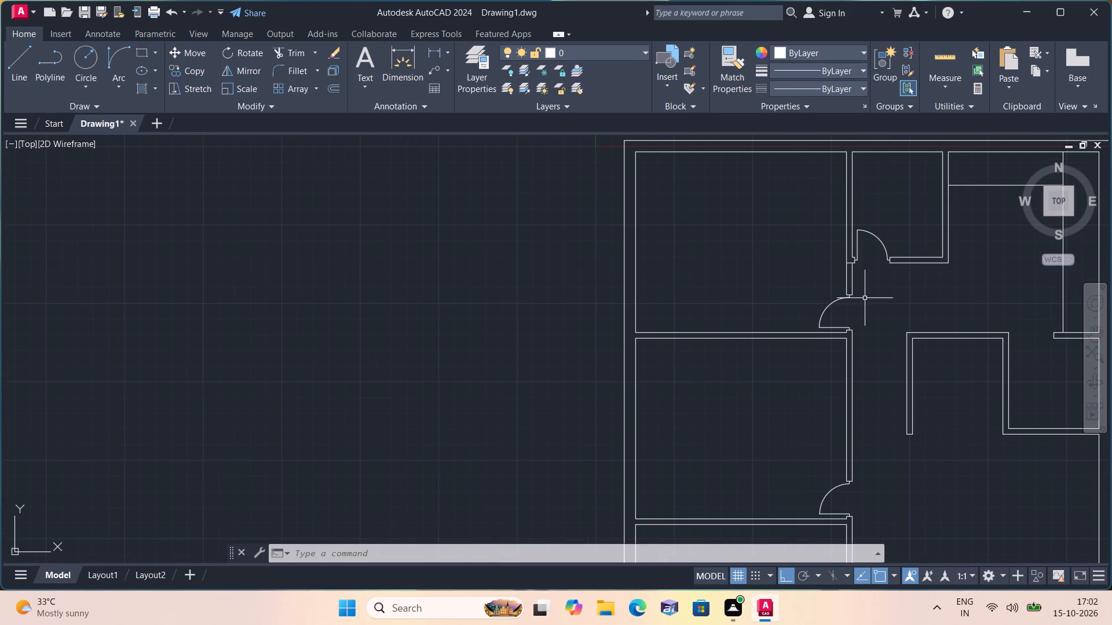
pyautogui.scroll(2, 866, 262)
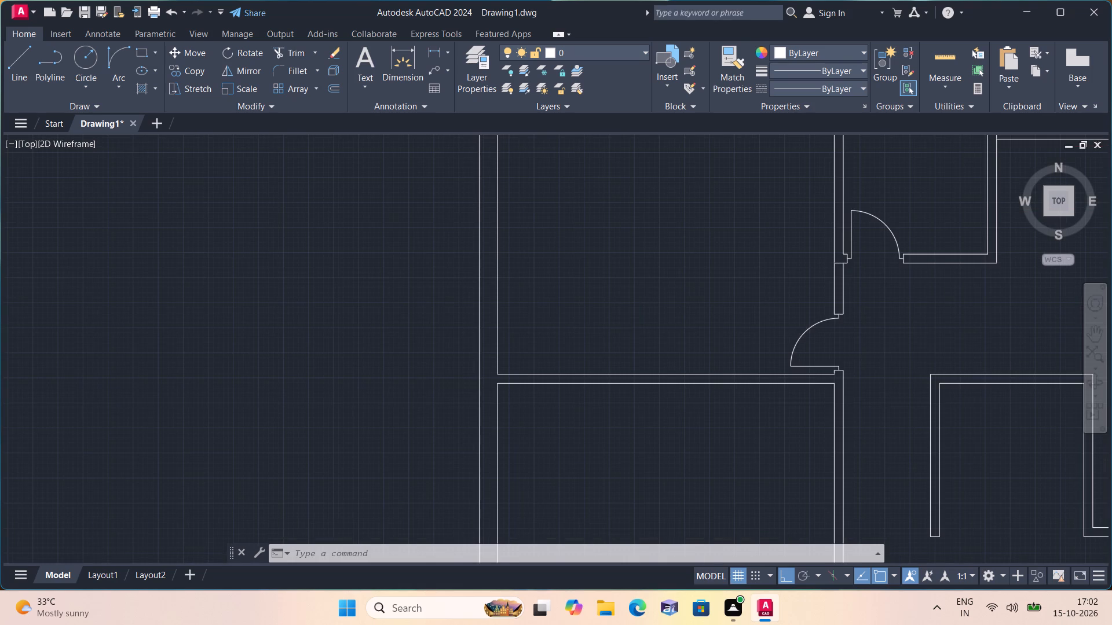
pyautogui.press('space')
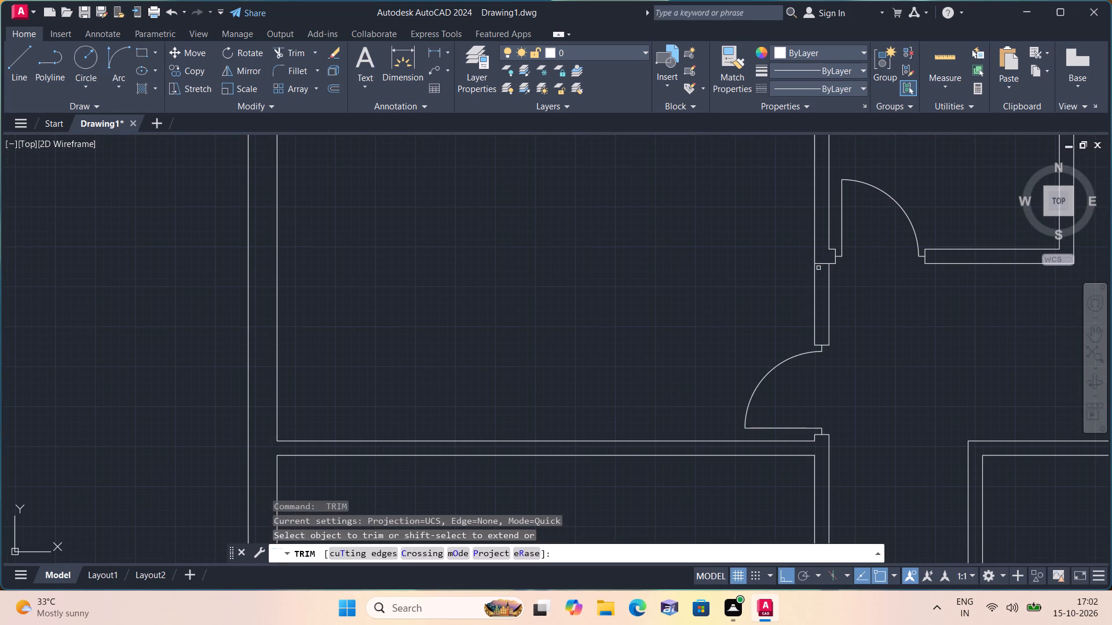
pyautogui.click(821, 262)
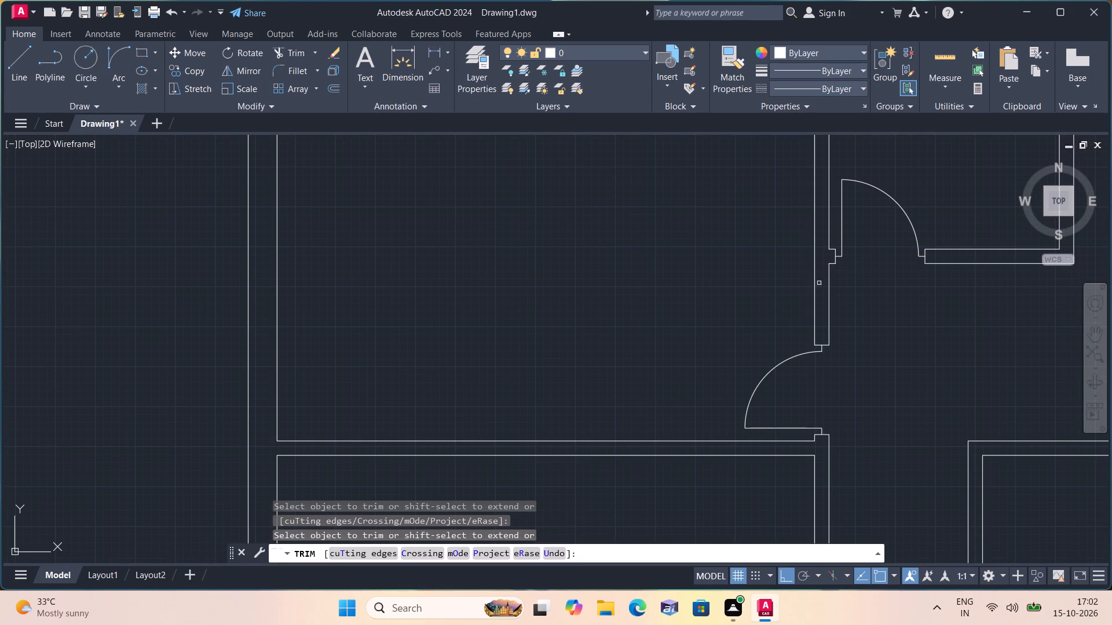
# Trim away both faces of the vertical wall below the partition under the middle-left room, using a fence across them.
pyautogui.scroll(-1, 864, 380)
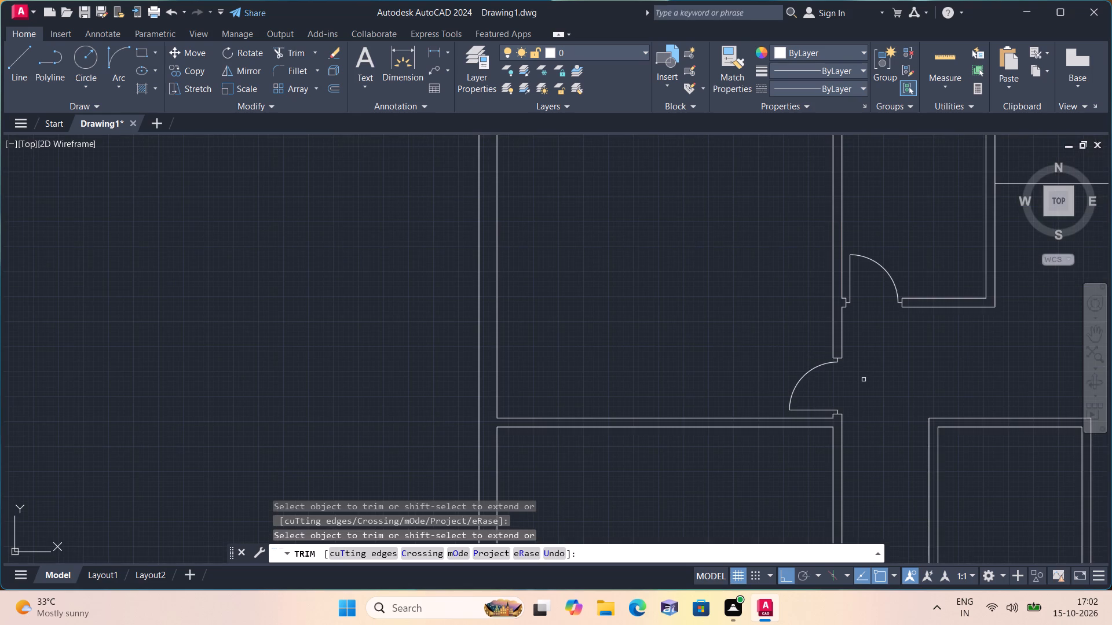
pyautogui.scroll(-1, 864, 380)
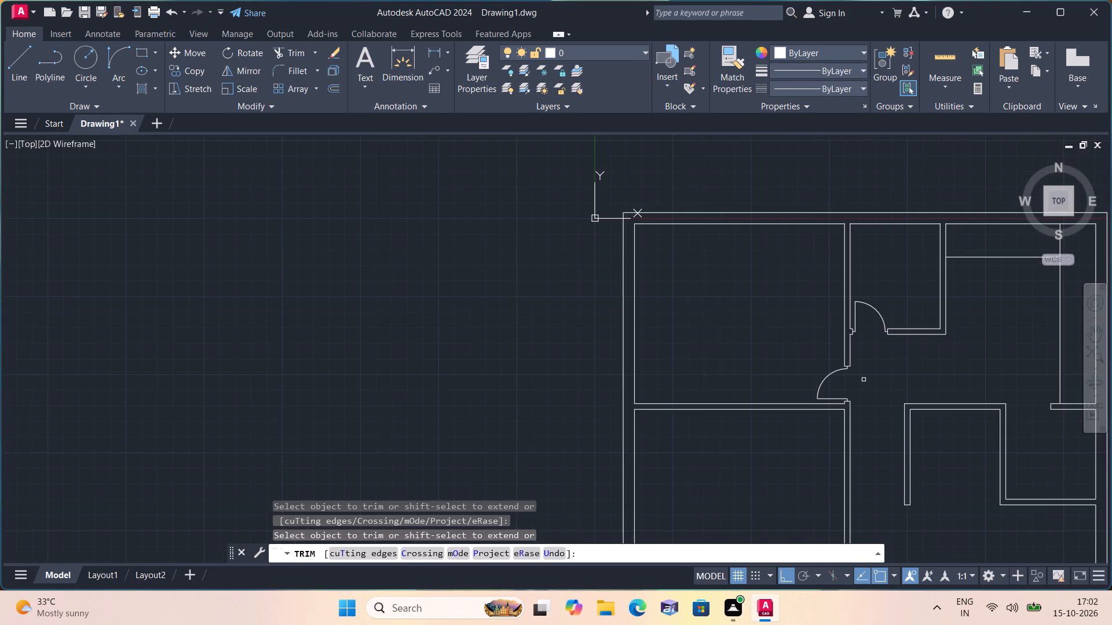
pyautogui.scroll(-1, 864, 380)
pyautogui.scroll(1, 960, 430)
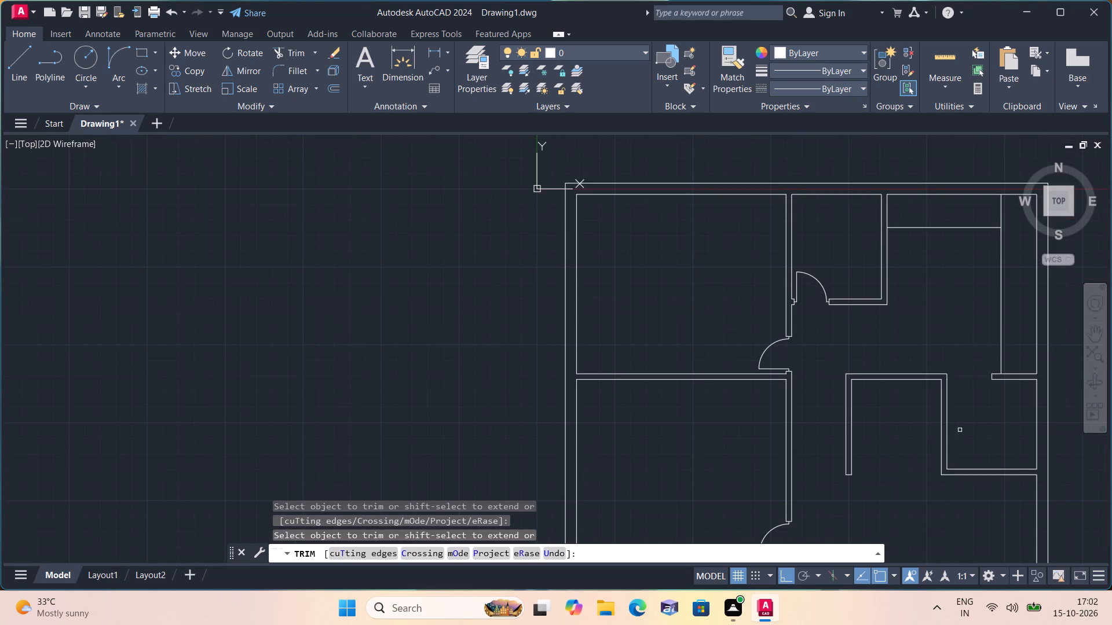
pyautogui.scroll(1, 960, 430)
pyautogui.scroll(-1, 960, 430)
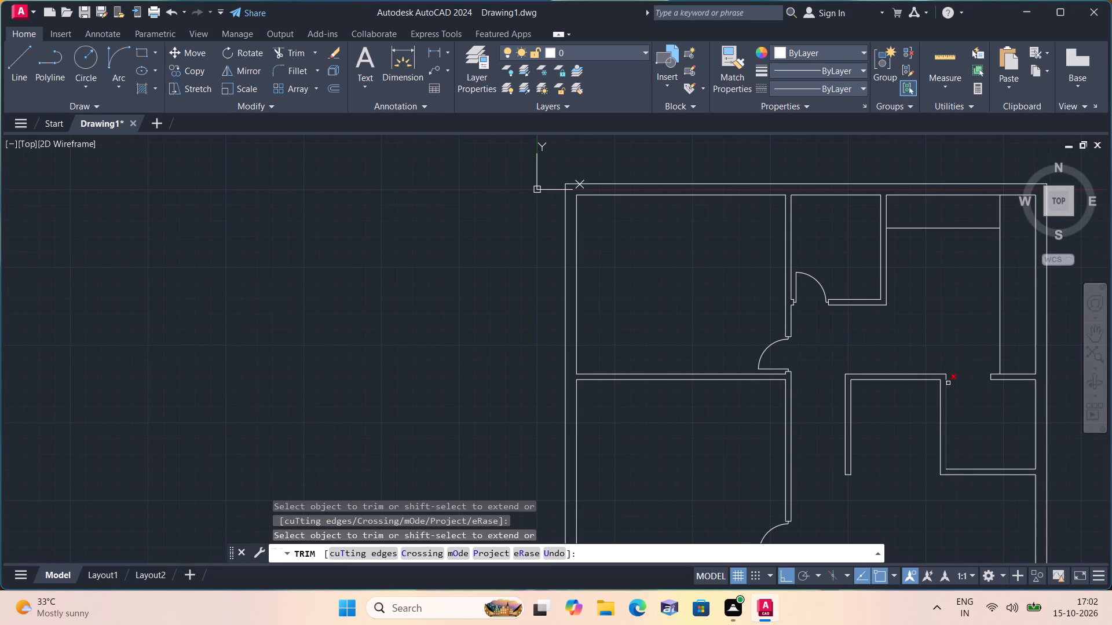
pyautogui.scroll(-1, 889, 446)
pyautogui.moveTo(889, 446); pyautogui.dragTo(906, 348, button='middle')
pyautogui.scroll(1, 860, 433)
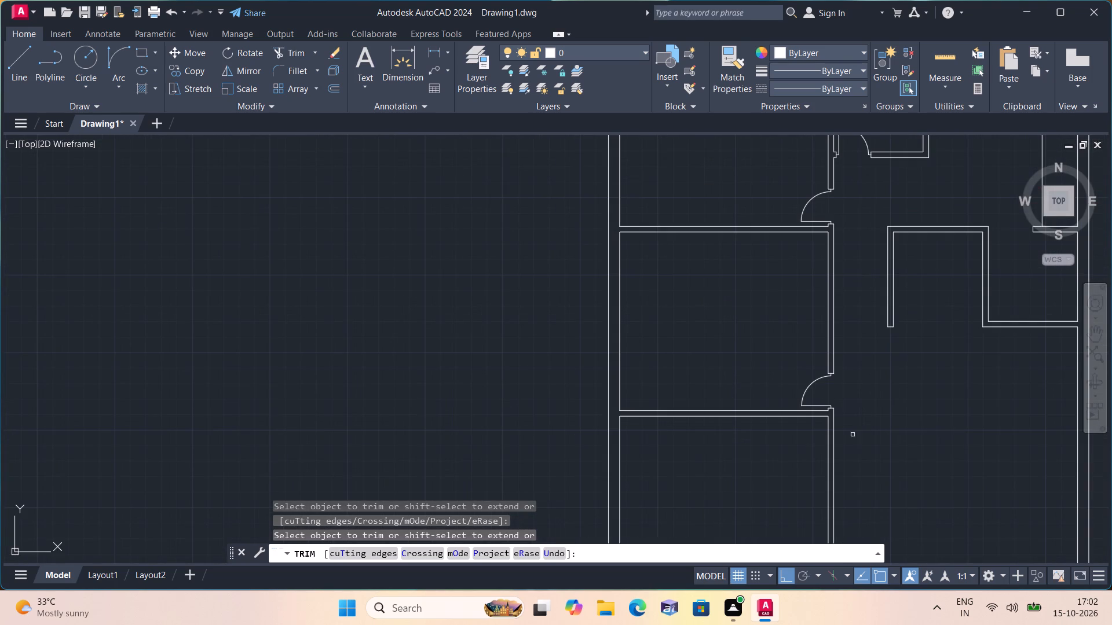
pyautogui.middleClick(851, 436)
pyautogui.click(877, 453)
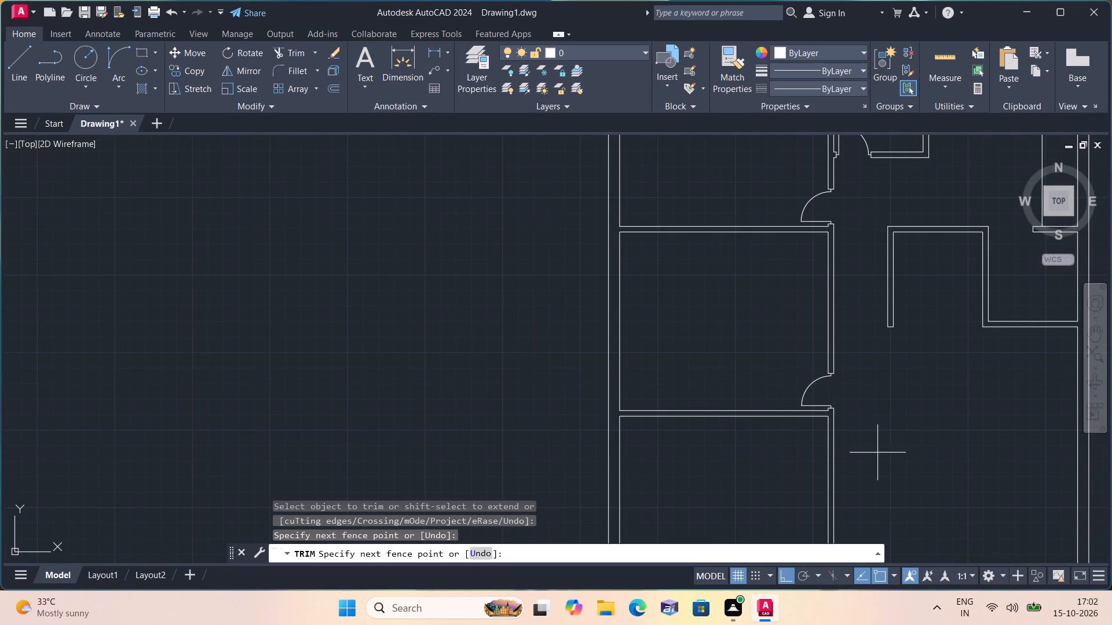
pyautogui.click(828, 460)
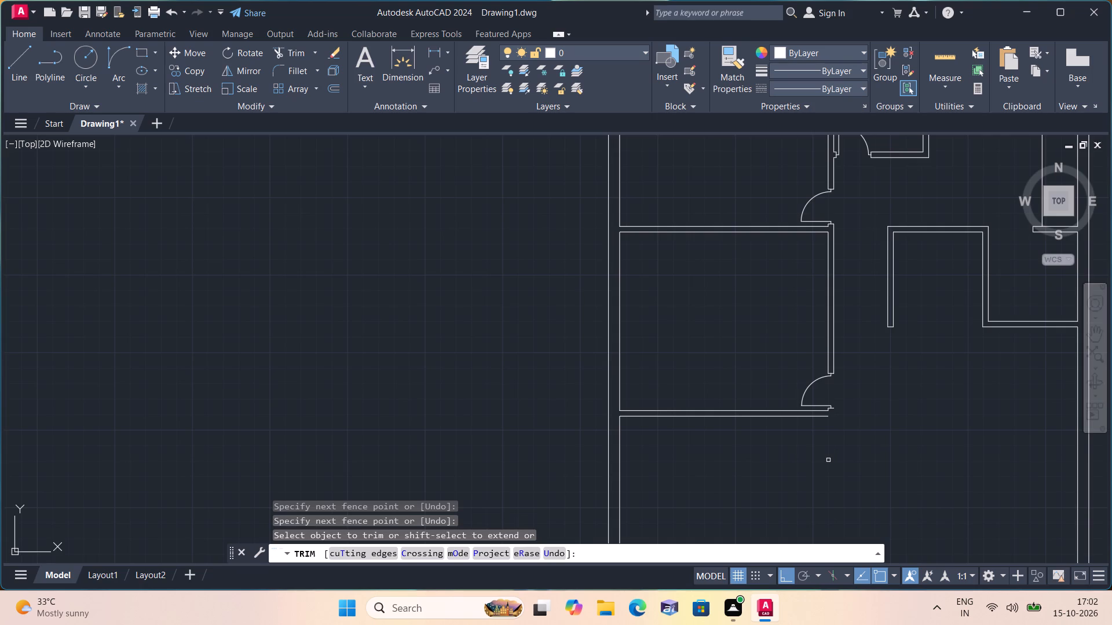
pyautogui.scroll(-2, 895, 435)
pyautogui.scroll(1, 895, 435)
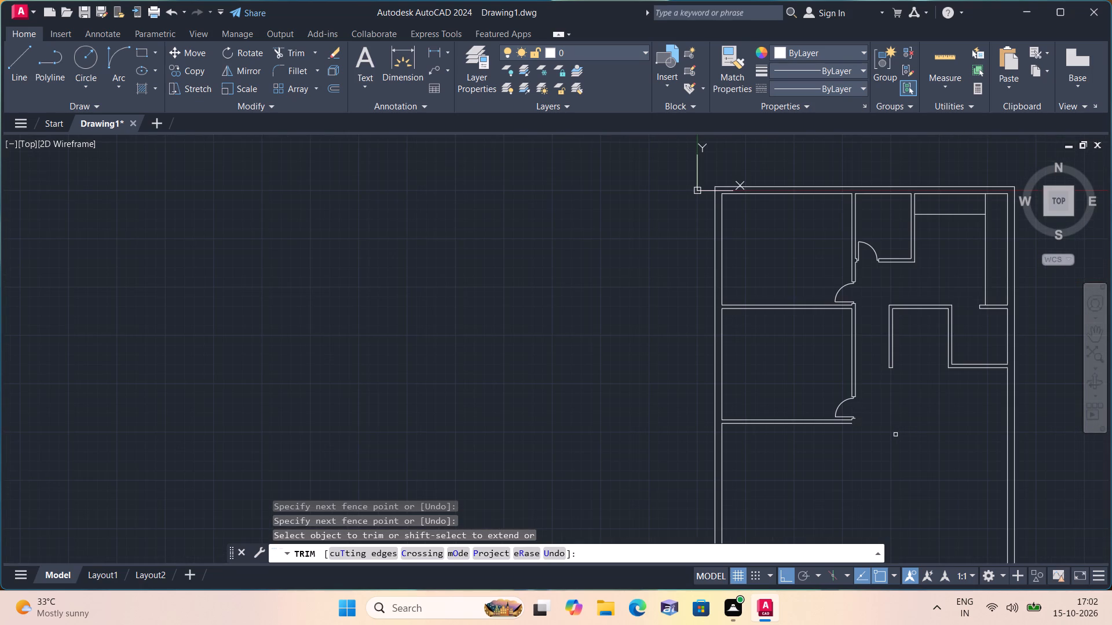
pyautogui.press('space')
# Draw lines closing the wall end, from the lower door jamb's outer corner down and across to the partition's lower line.
pyautogui.press('l')
pyautogui.press('space')
pyautogui.scroll(3, 862, 420)
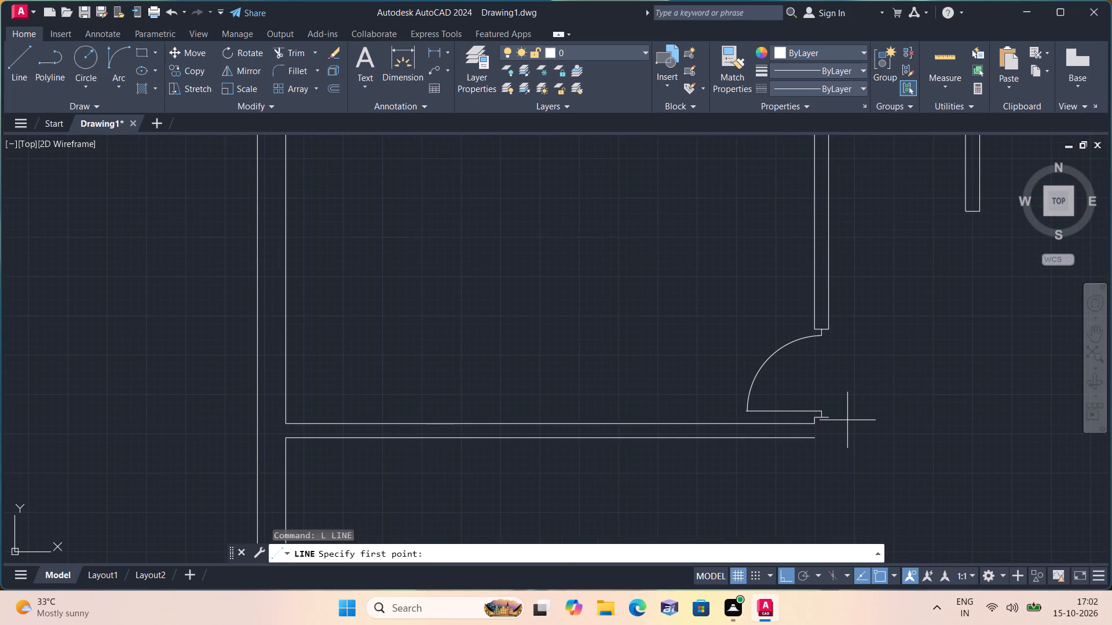
pyautogui.scroll(1, 843, 421)
pyautogui.click(819, 412)
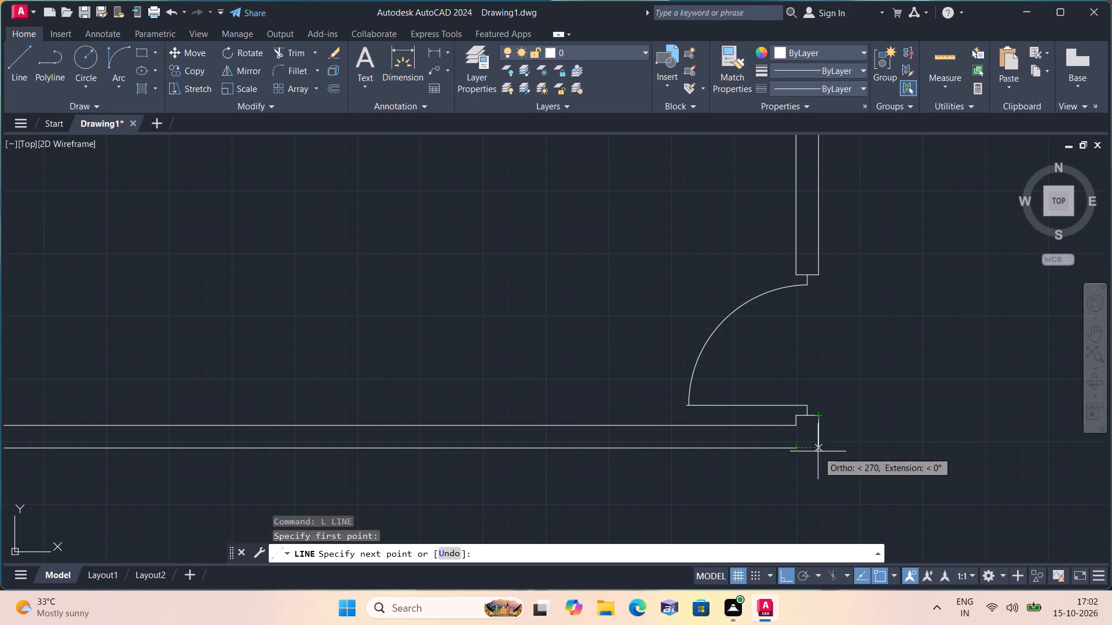
pyautogui.click(818, 448)
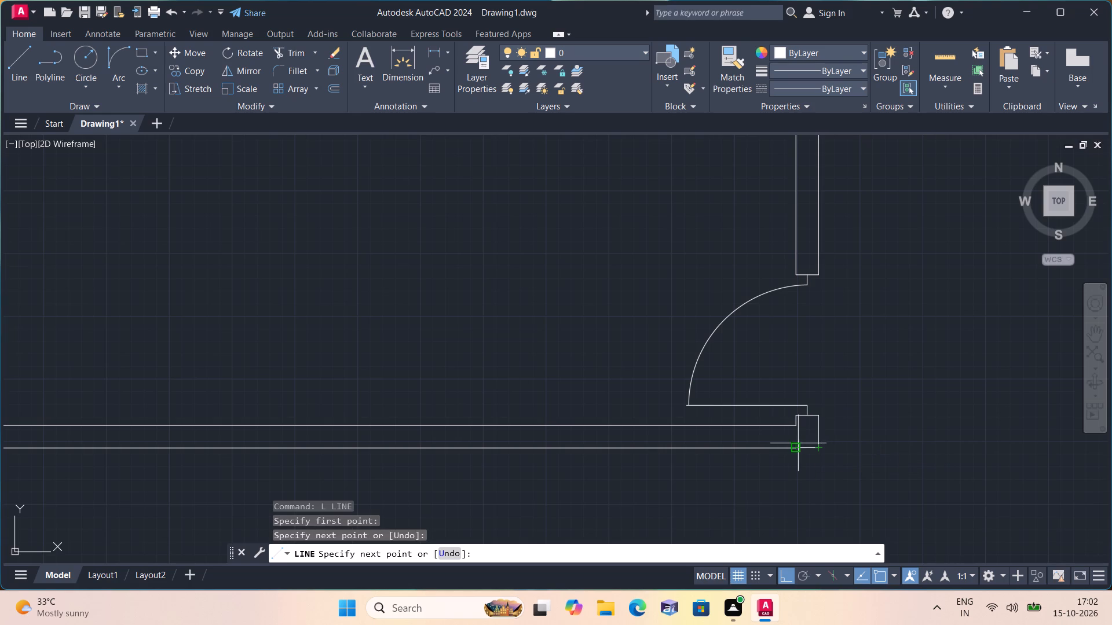
pyautogui.click(797, 445)
pyautogui.press('space')
# Offset the lower line of the partition under the middle-left room 5' downward.
pyautogui.scroll(-3, 833, 410)
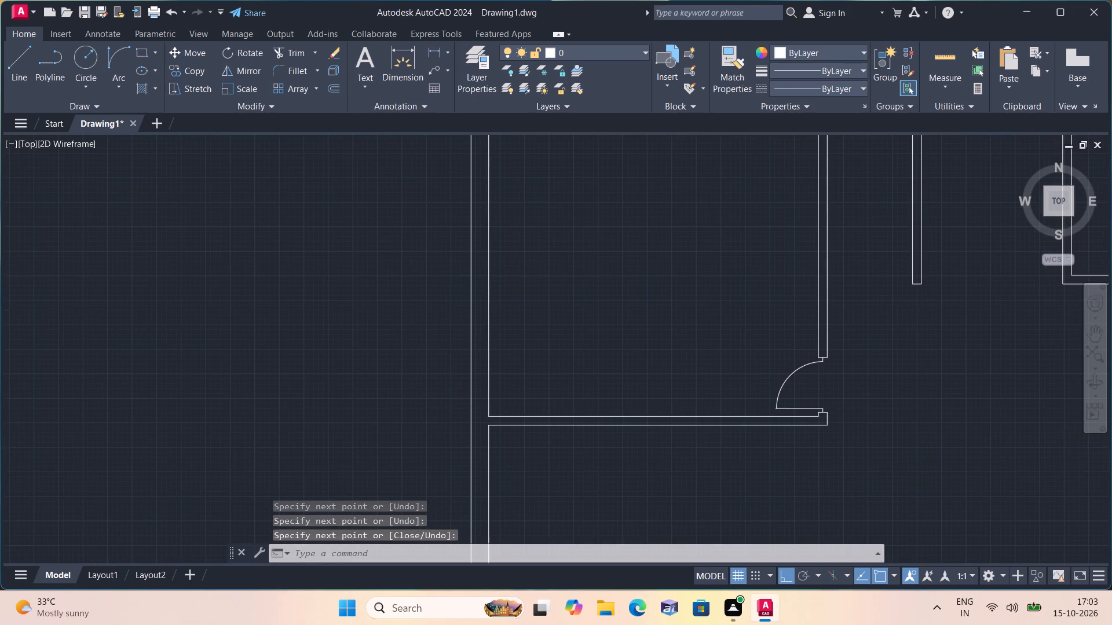
pyautogui.scroll(-1, 807, 394)
pyautogui.moveTo(858, 464); pyautogui.dragTo(858, 457, button='middle')
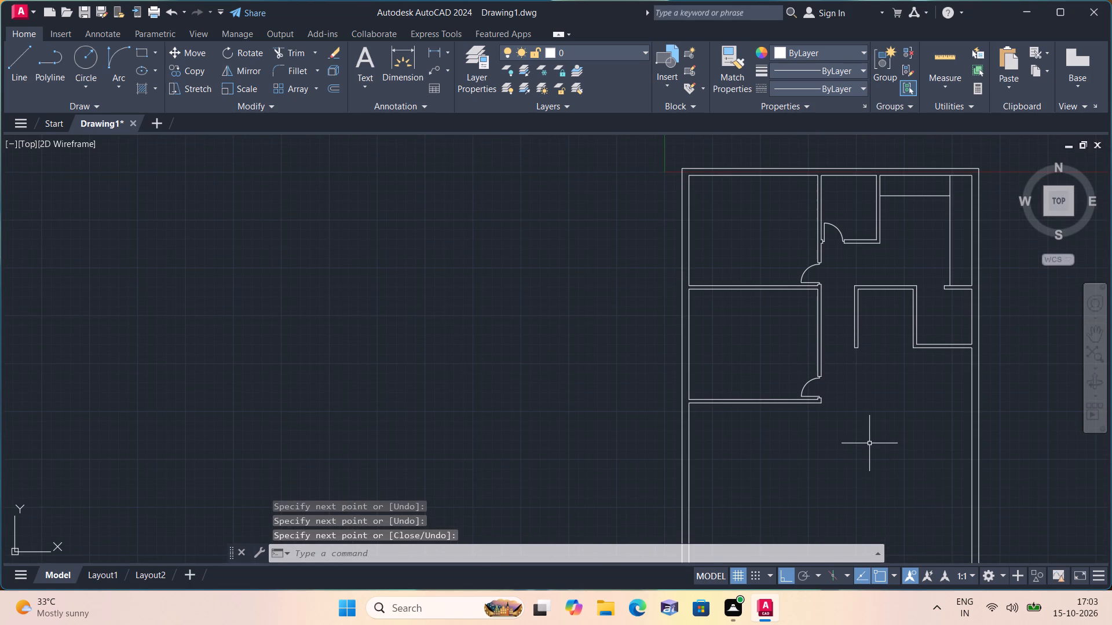
pyautogui.press('o')
pyautogui.write('ffset')
pyautogui.press('space')
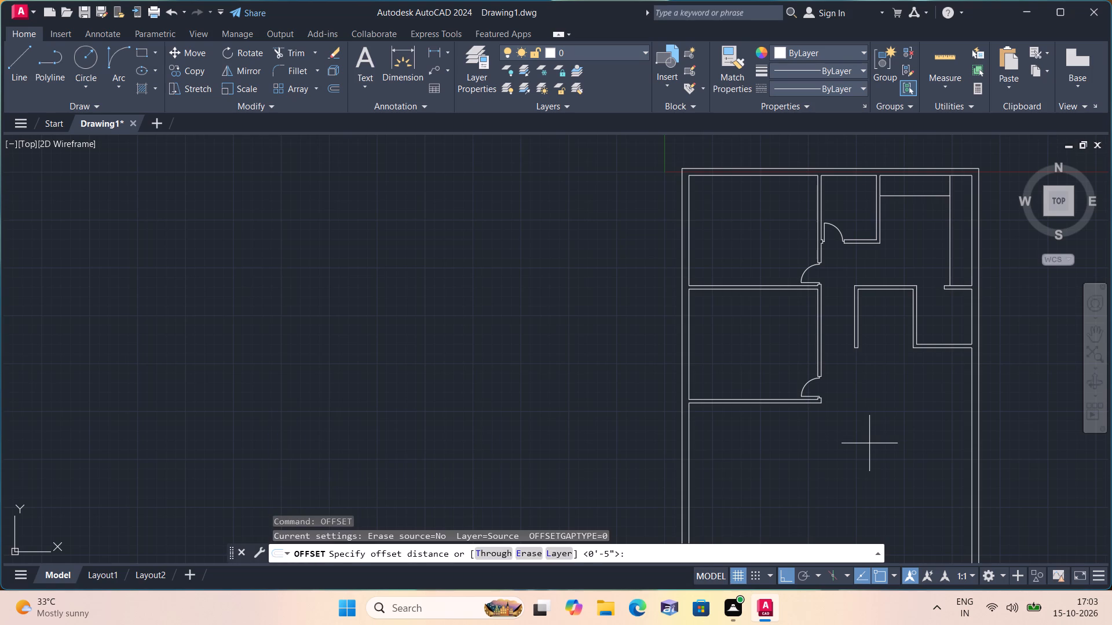
pyautogui.scroll(1, 869, 443)
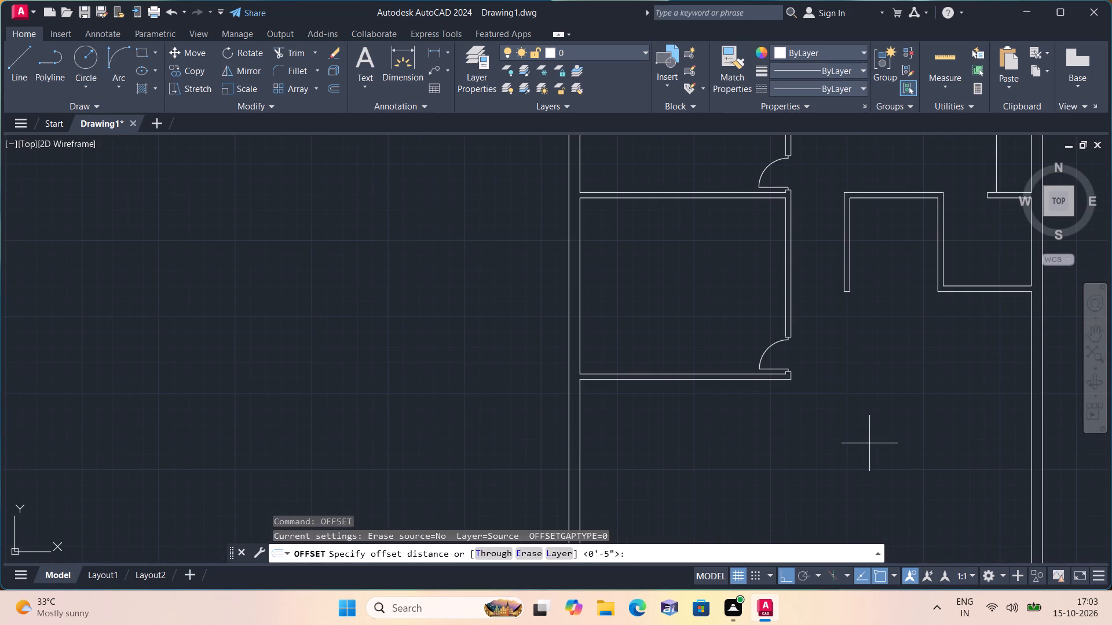
pyautogui.scroll(-1, 869, 443)
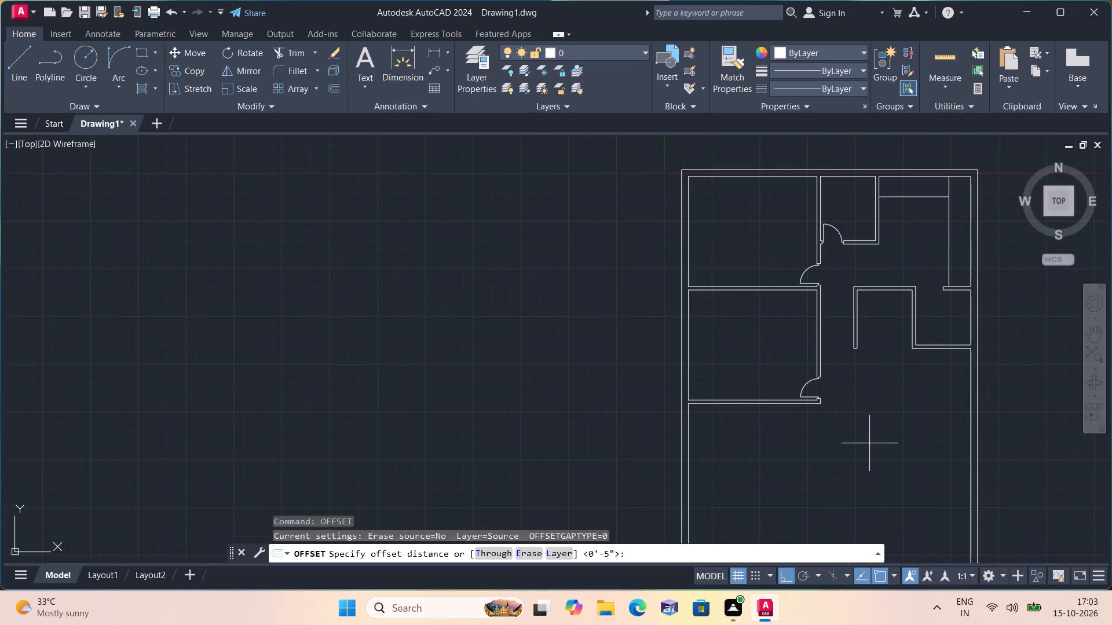
pyautogui.press('5')
pyautogui.press("'")
pyautogui.press('space')
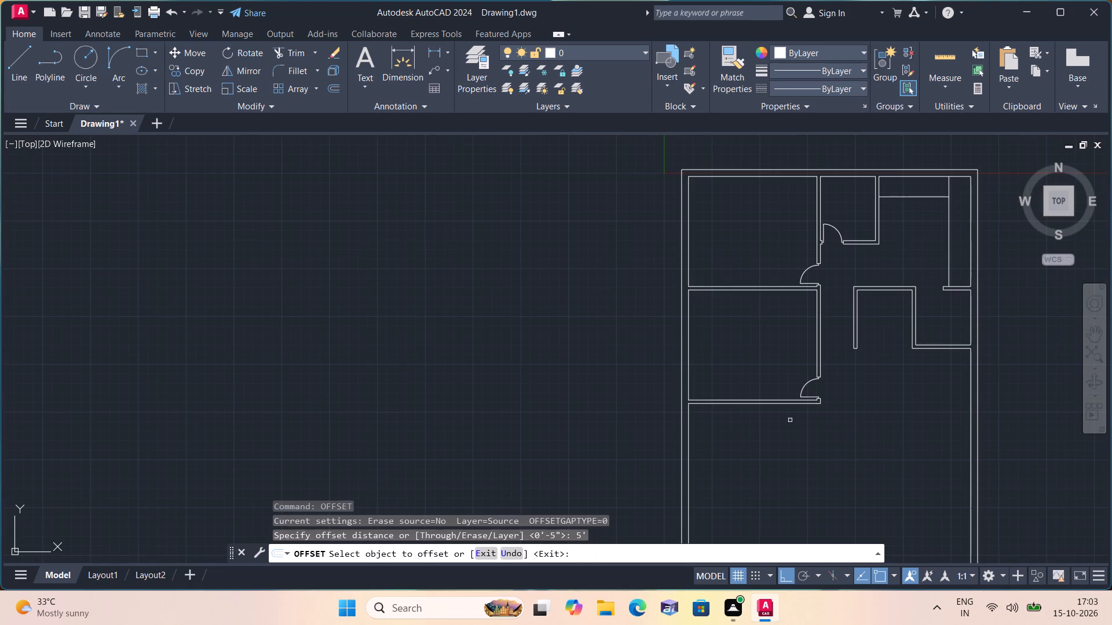
pyautogui.scroll(2, 750, 392)
pyautogui.click(753, 424)
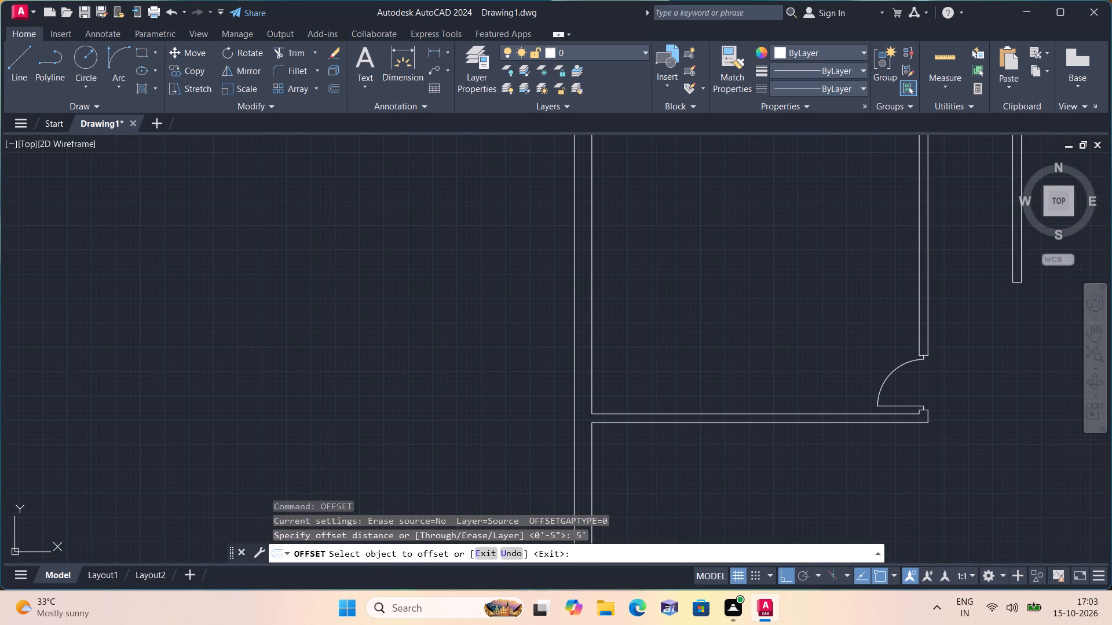
pyautogui.click(784, 500)
pyautogui.moveTo(780, 500); pyautogui.dragTo(789, 434, button='middle')
pyautogui.press('space')
# Offset the new horizontal line 4.5" downward to form the second face of the partition.
pyautogui.press('space')
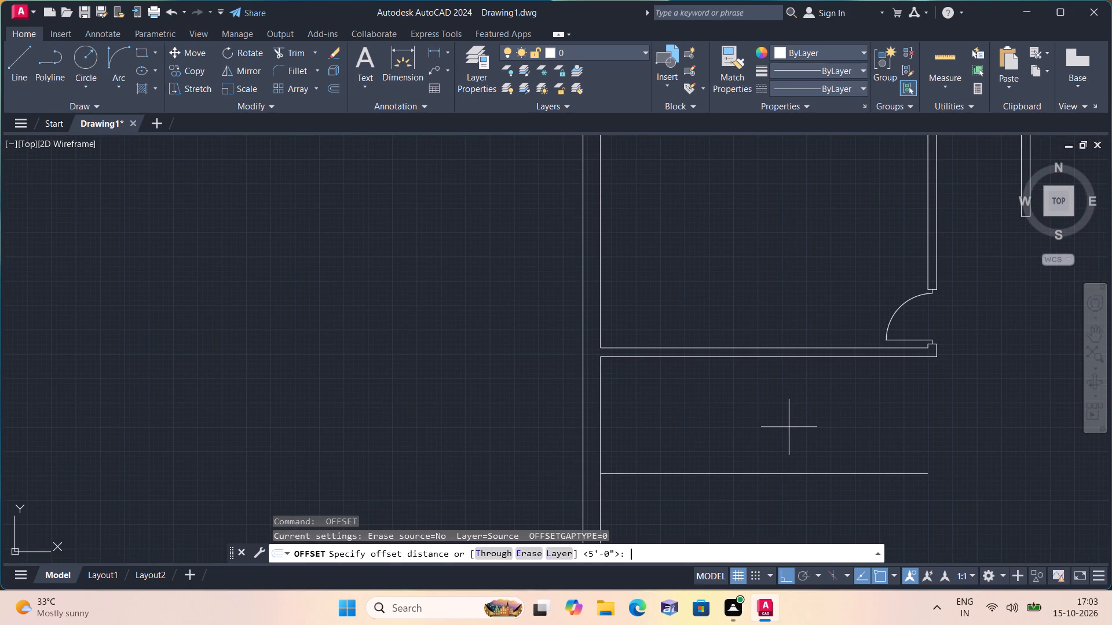
pyautogui.write('4.5')
pyautogui.write('"')
pyautogui.press('space')
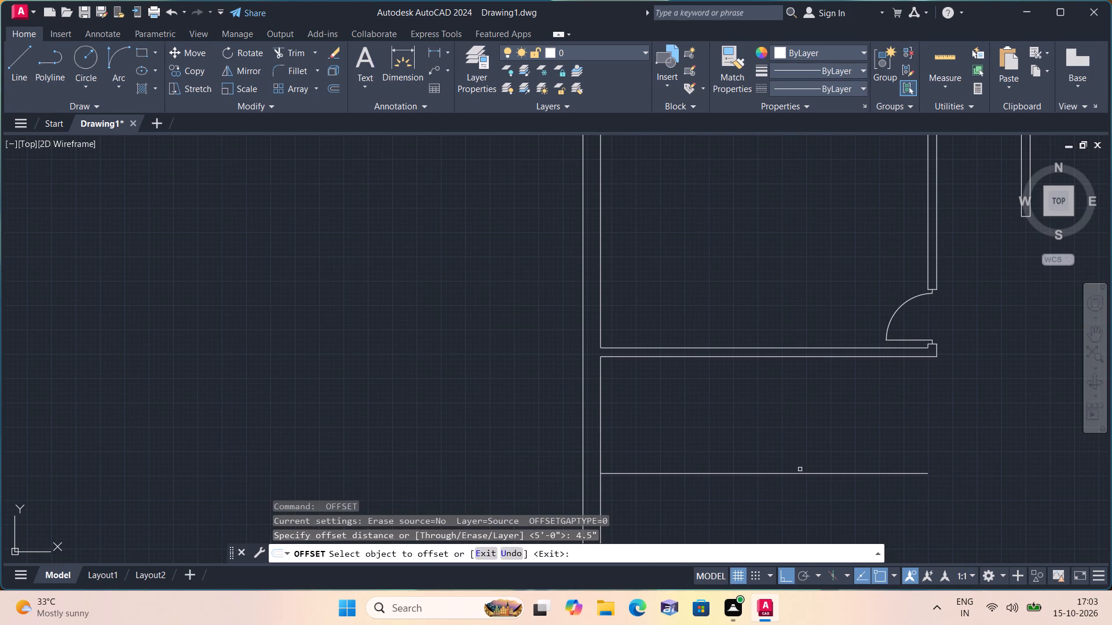
pyautogui.click(802, 469)
pyautogui.click(803, 470)
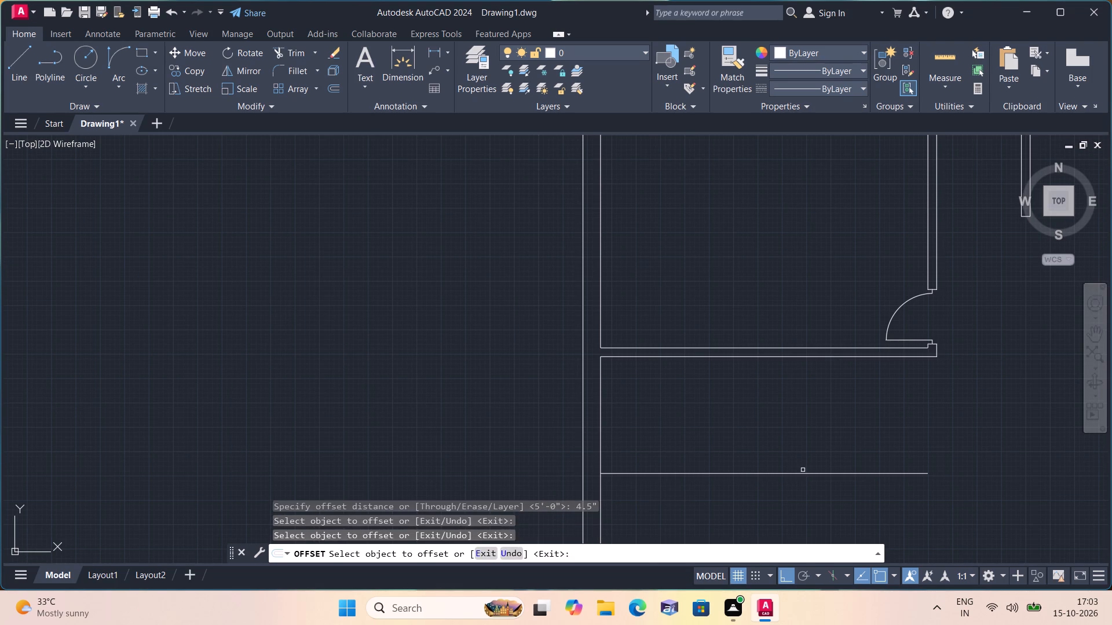
pyautogui.click(804, 471)
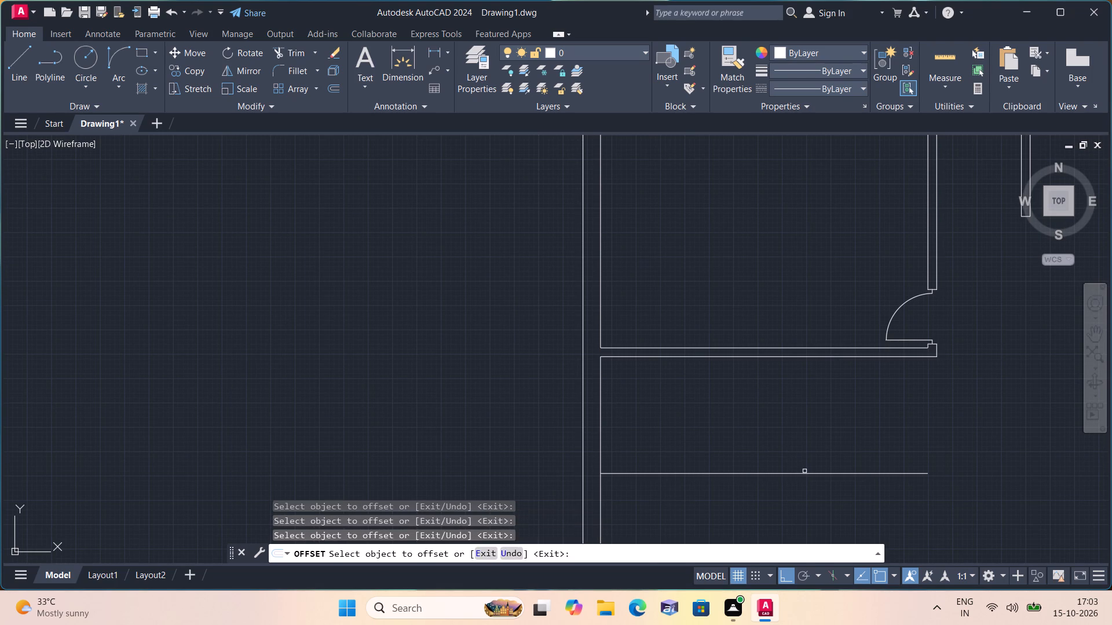
pyautogui.click(805, 473)
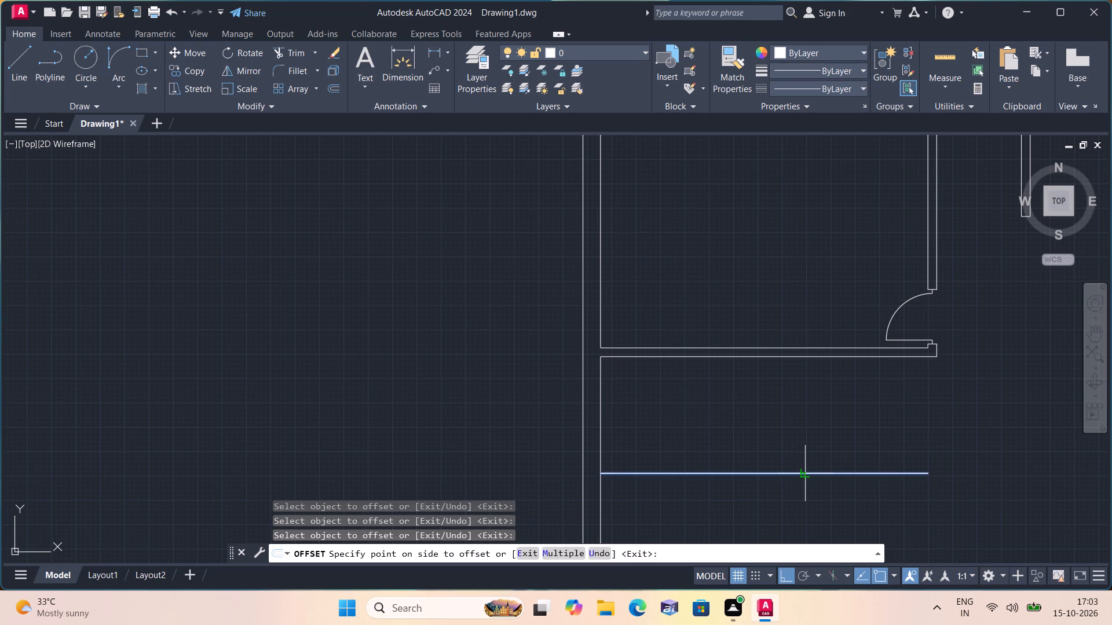
pyautogui.click(803, 507)
pyautogui.scroll(1, 817, 537)
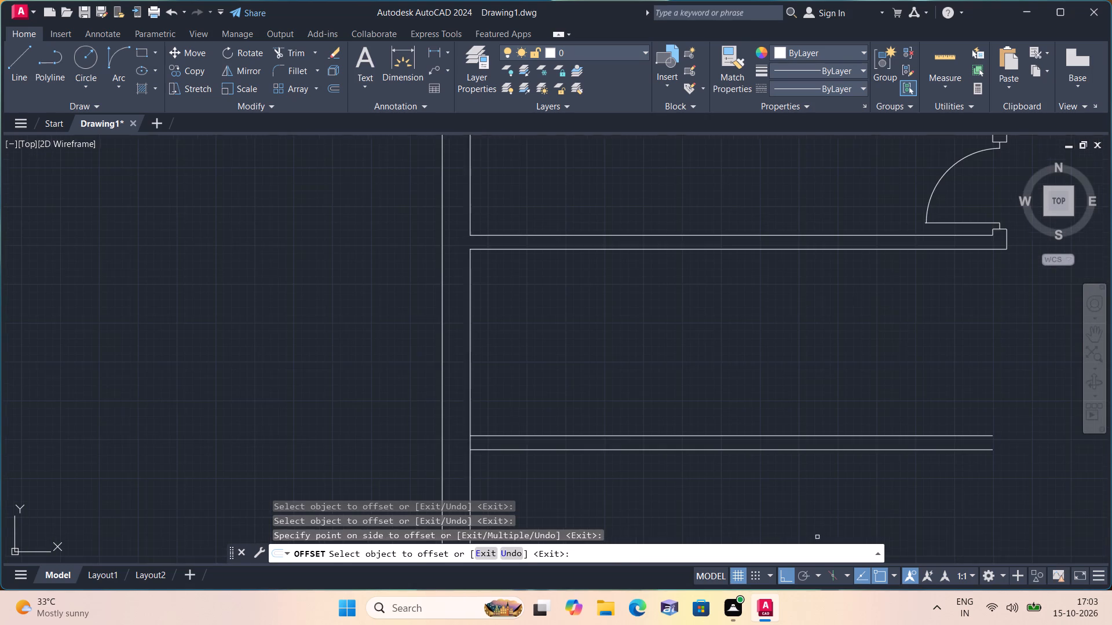
pyautogui.scroll(-2, 813, 534)
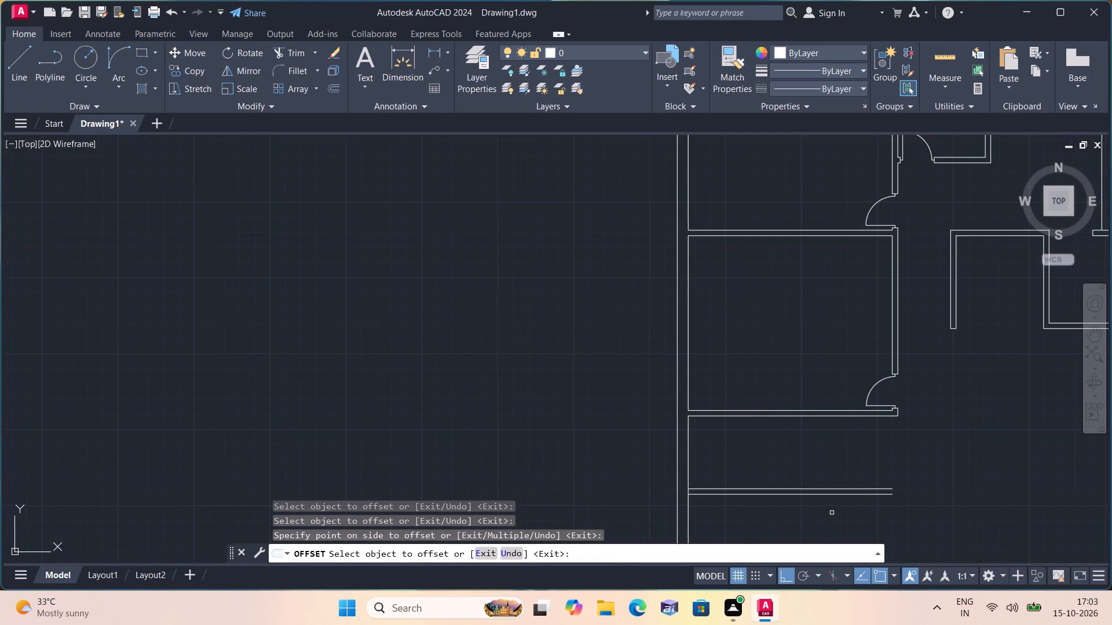
pyautogui.press('space')
# Offset the left outer wall's inner line 10' into the plan, below the middle-left room.
pyautogui.press('space')
pyautogui.write("10'")
pyautogui.press('space')
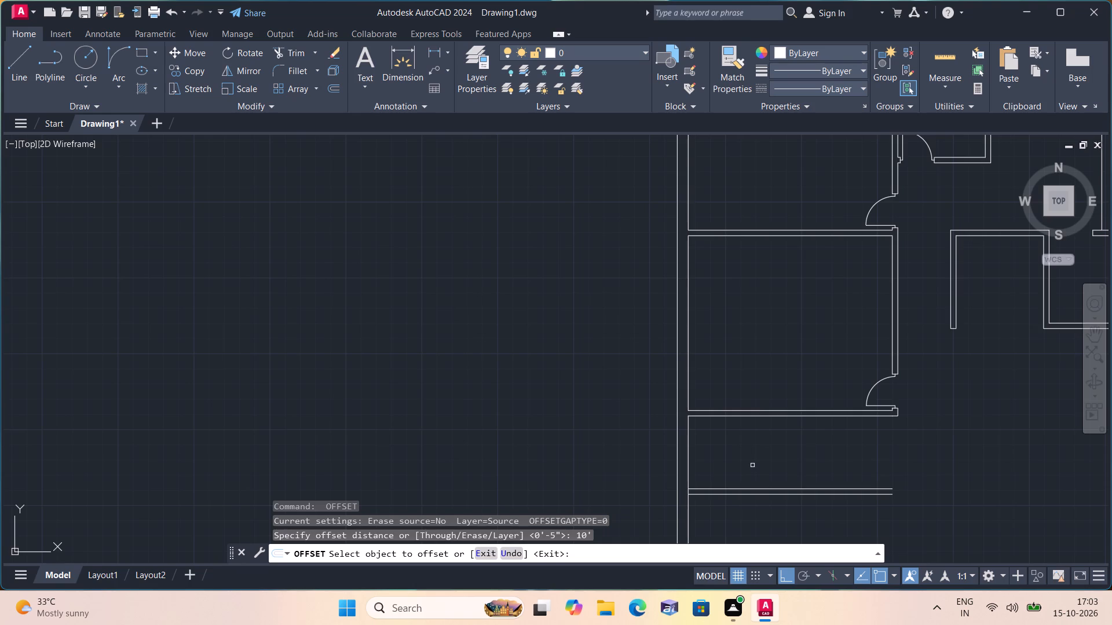
pyautogui.click(690, 446)
pyautogui.click(712, 451)
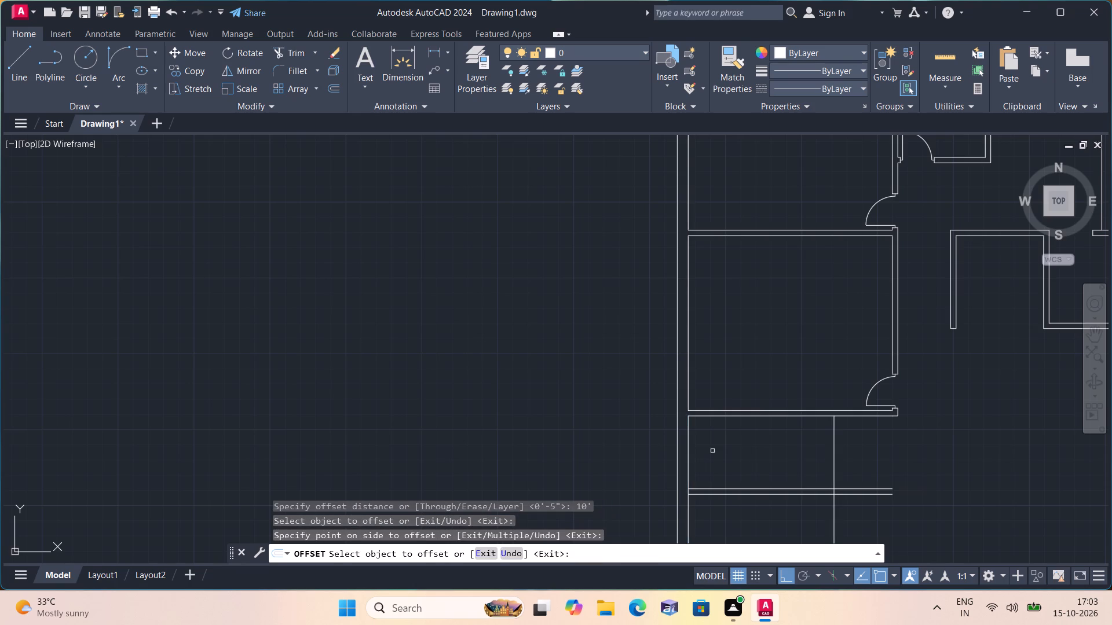
pyautogui.press('space')
# Offset the new vertical line below the middle-left room 4.5" to the right to form the partition's second face.
pyautogui.press('space')
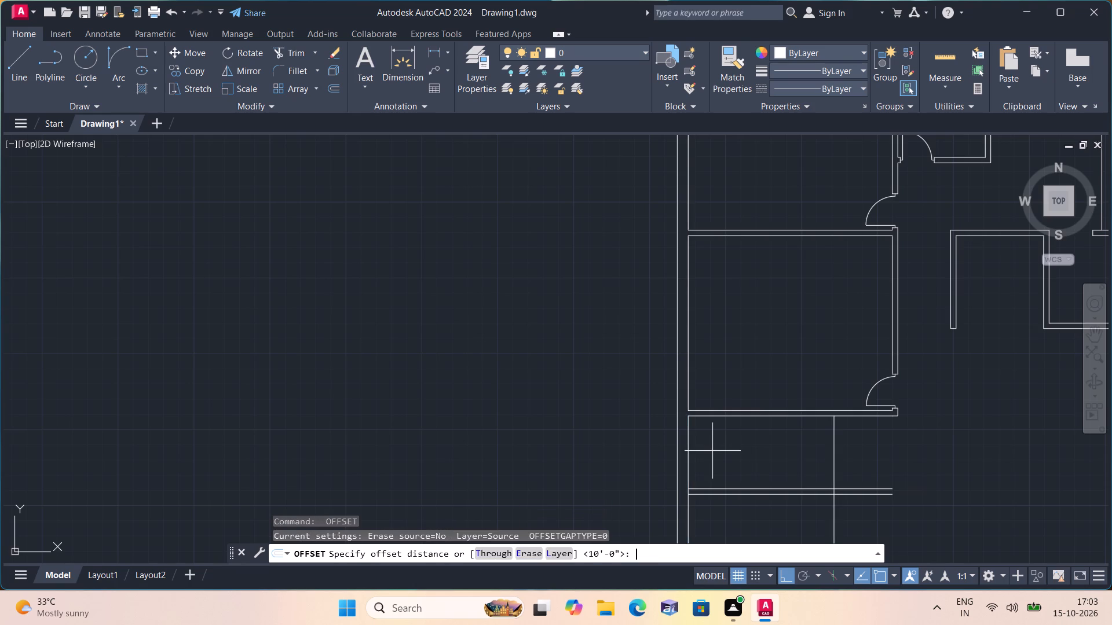
pyautogui.write('4.')
pyautogui.press('5')
pyautogui.hotkey('shift', '"')
pyautogui.press('space')
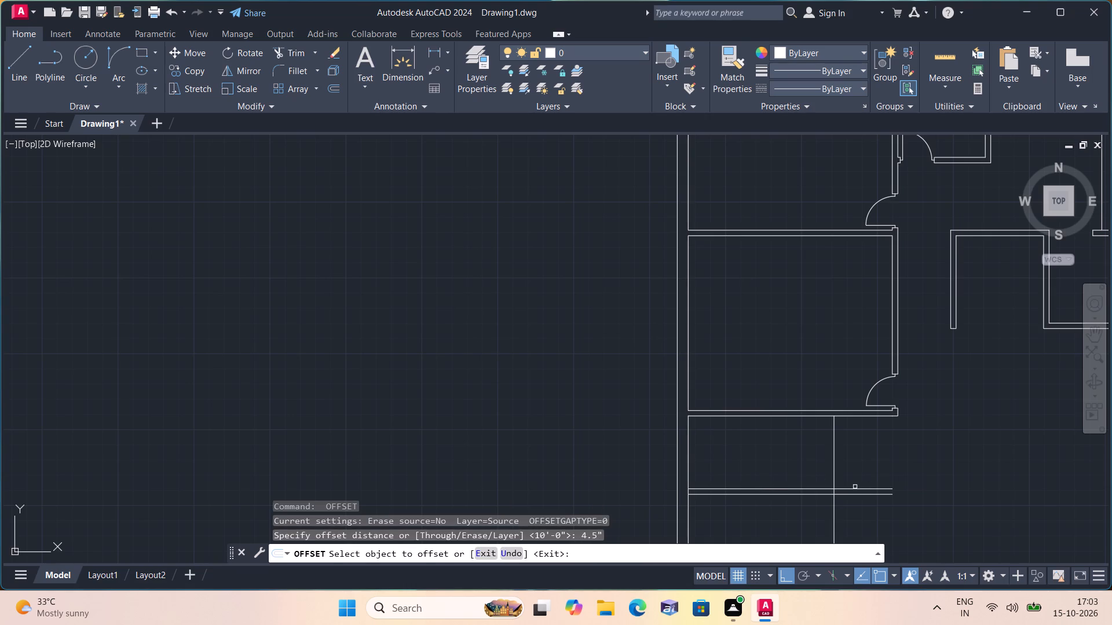
pyautogui.click(835, 474)
pyautogui.click(861, 494)
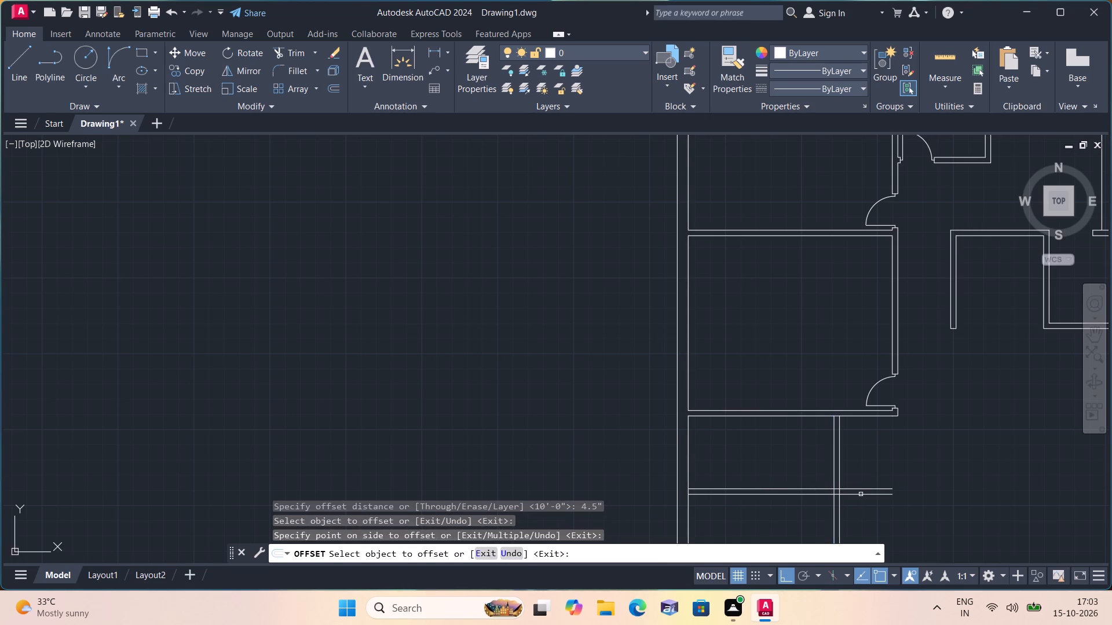
pyautogui.press('space')
# Offset the lower line of the horizontal partition in the lower-left area 5' downward.
pyautogui.press('space')
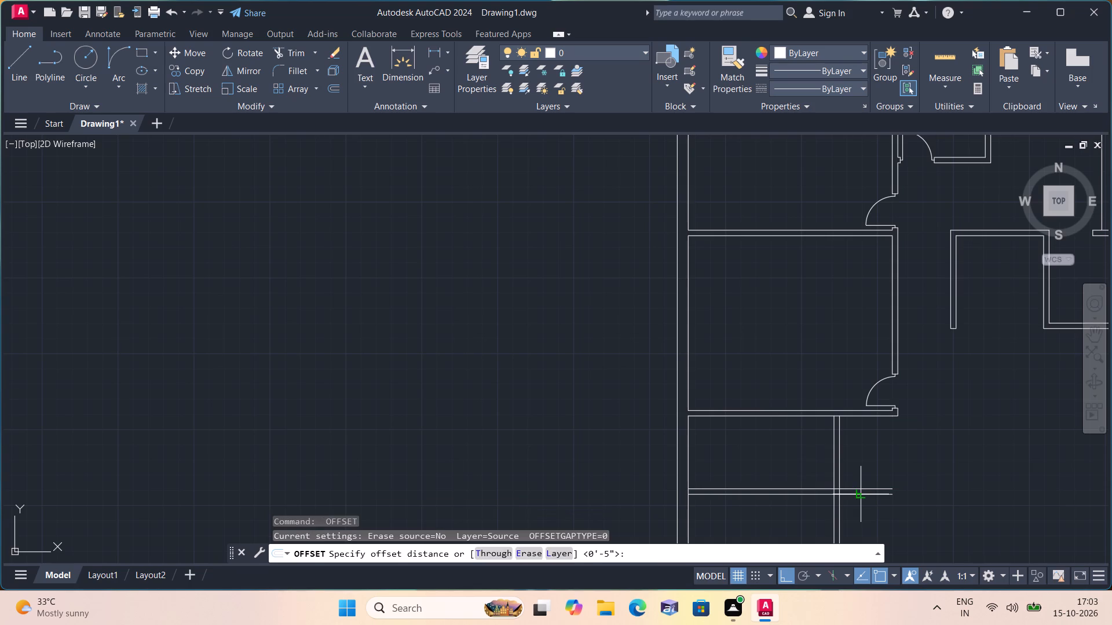
pyautogui.press('5')
pyautogui.press("'")
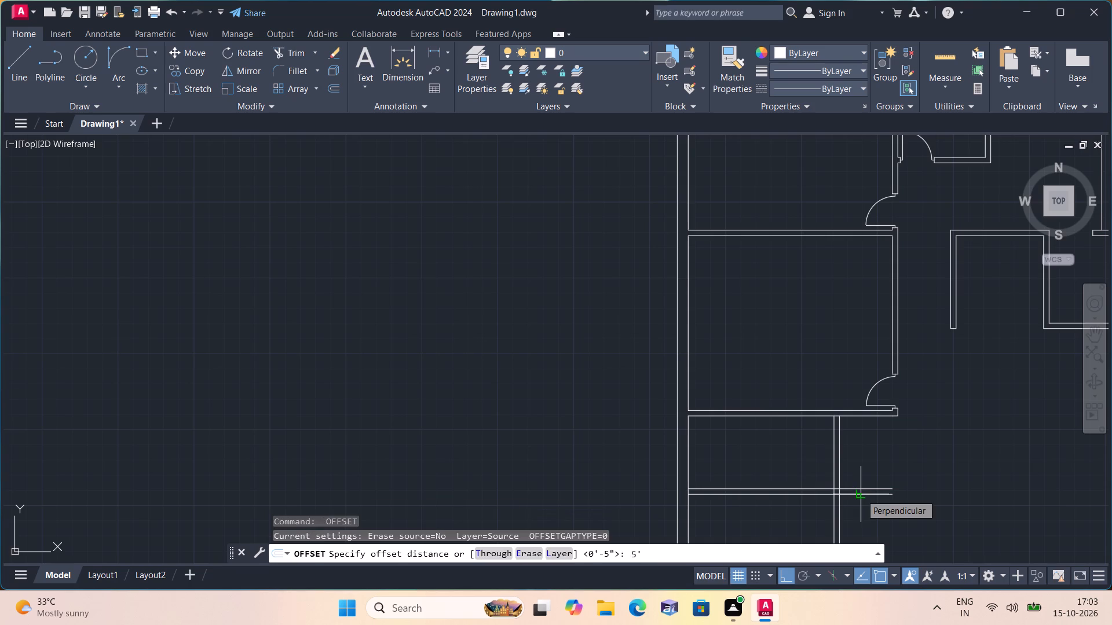
pyautogui.press('space')
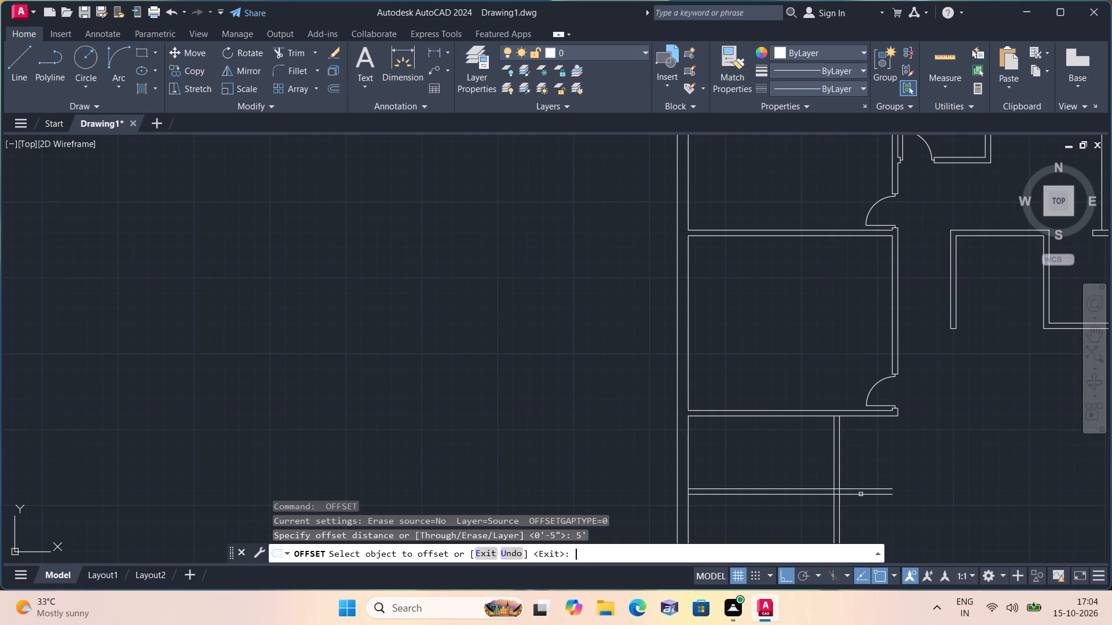
pyautogui.click(828, 495)
pyautogui.click(824, 519)
pyautogui.moveTo(817, 516); pyautogui.dragTo(826, 348, button='middle')
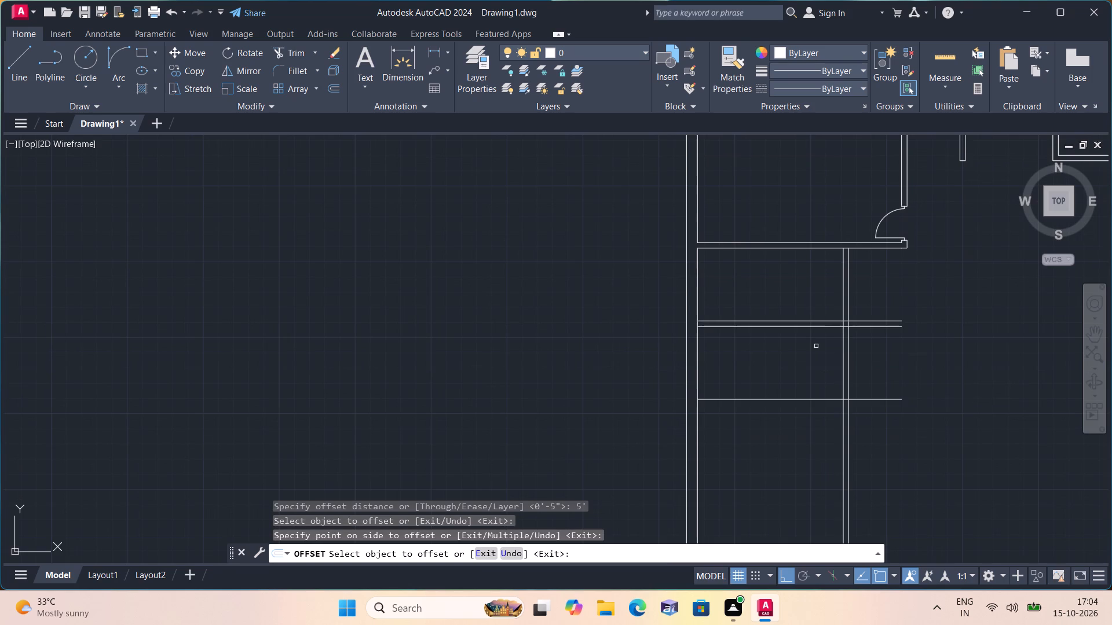
pyautogui.press('space')
# Offset the new lowest horizontal line 4.5" downward to form the second face of the lower partition.
pyautogui.press('space')
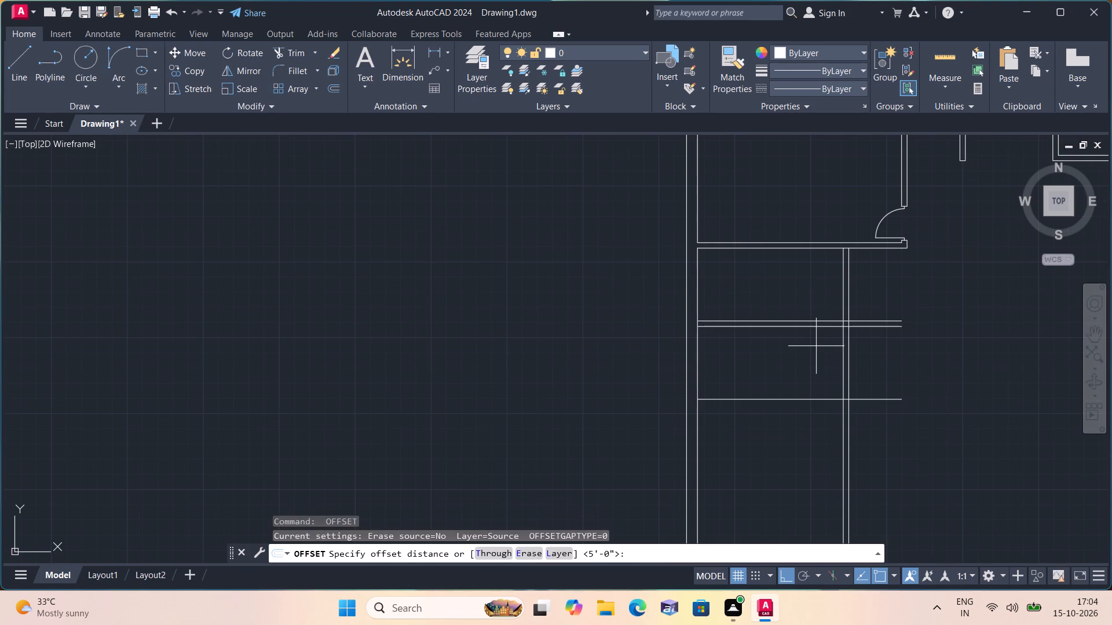
pyautogui.write('4.5')
pyautogui.hotkey('shift', '"')
pyautogui.press('space')
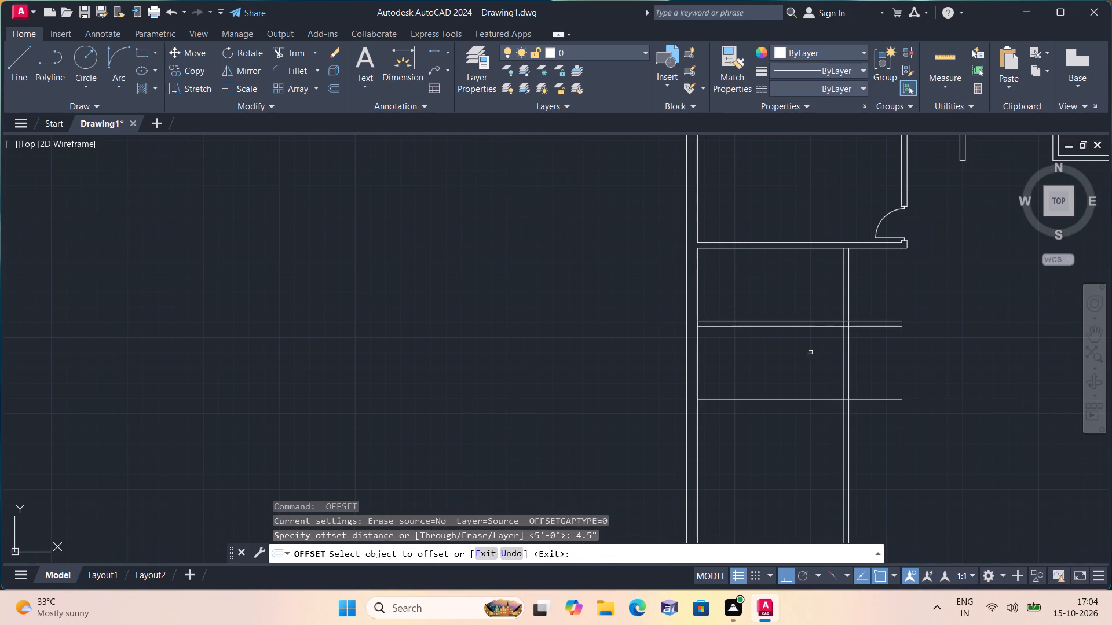
pyautogui.click(806, 397)
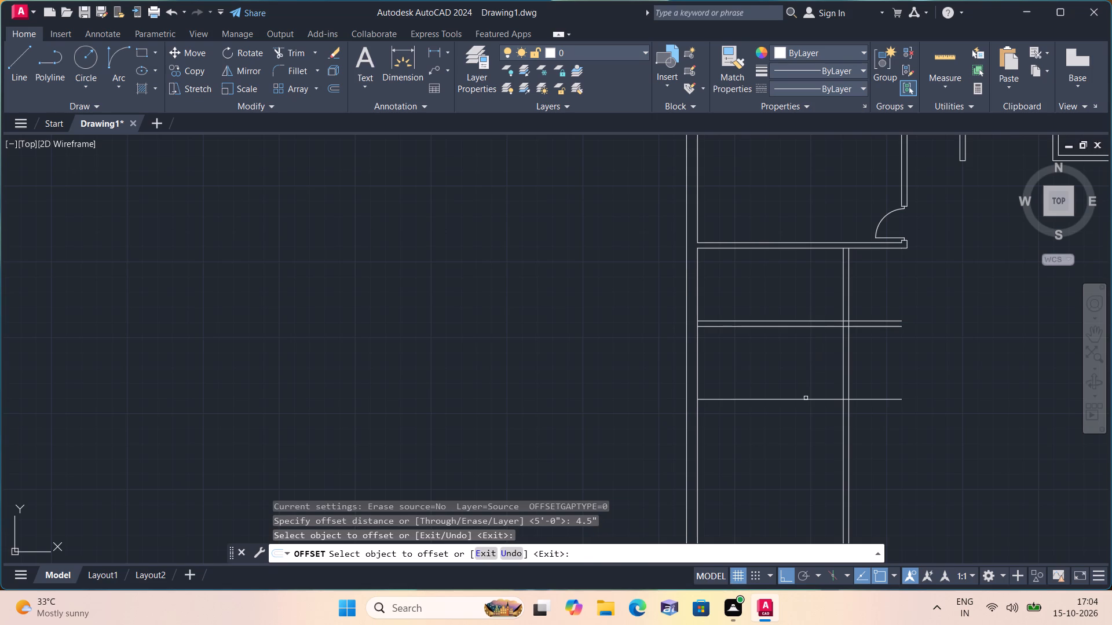
pyautogui.click(806, 399)
pyautogui.click(797, 435)
pyautogui.press('space')
# Trim the overrunning ends of both horizontal partitions beyond the vertical partition, and of the vertical partition below the lowest one.
pyautogui.write('trim')
pyautogui.press('space')
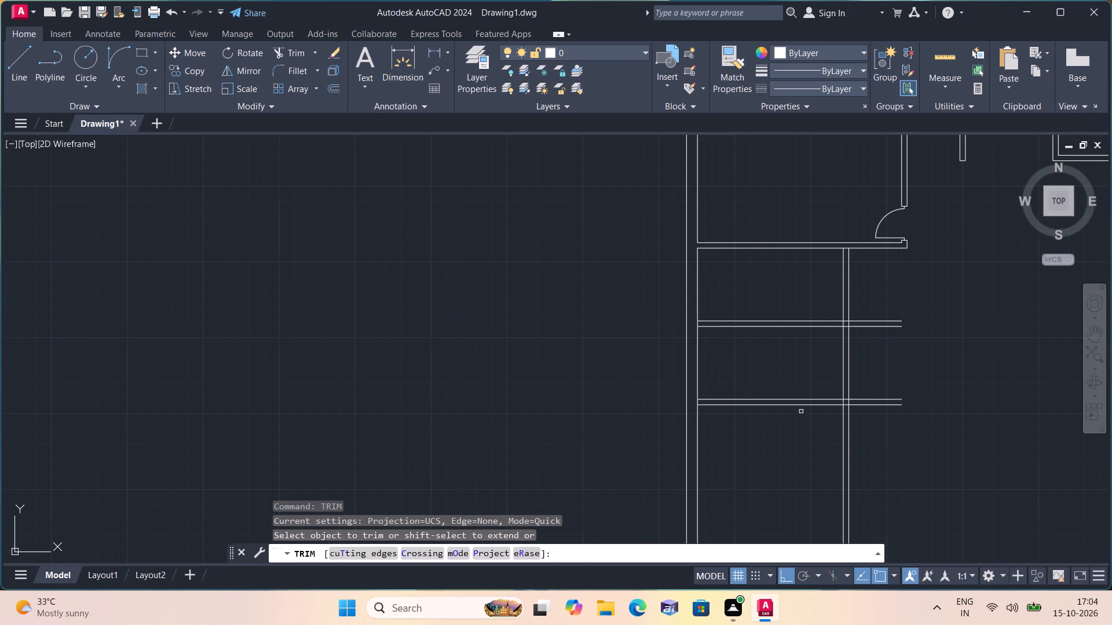
pyautogui.moveTo(863, 310); pyautogui.dragTo(868, 410)
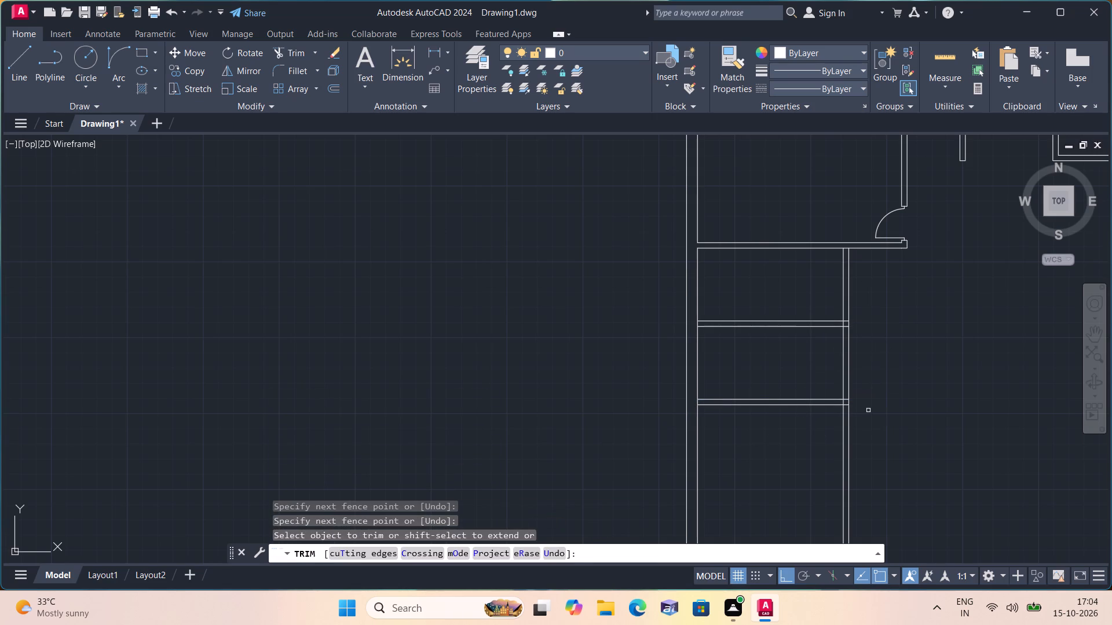
pyautogui.scroll(-1, 868, 410)
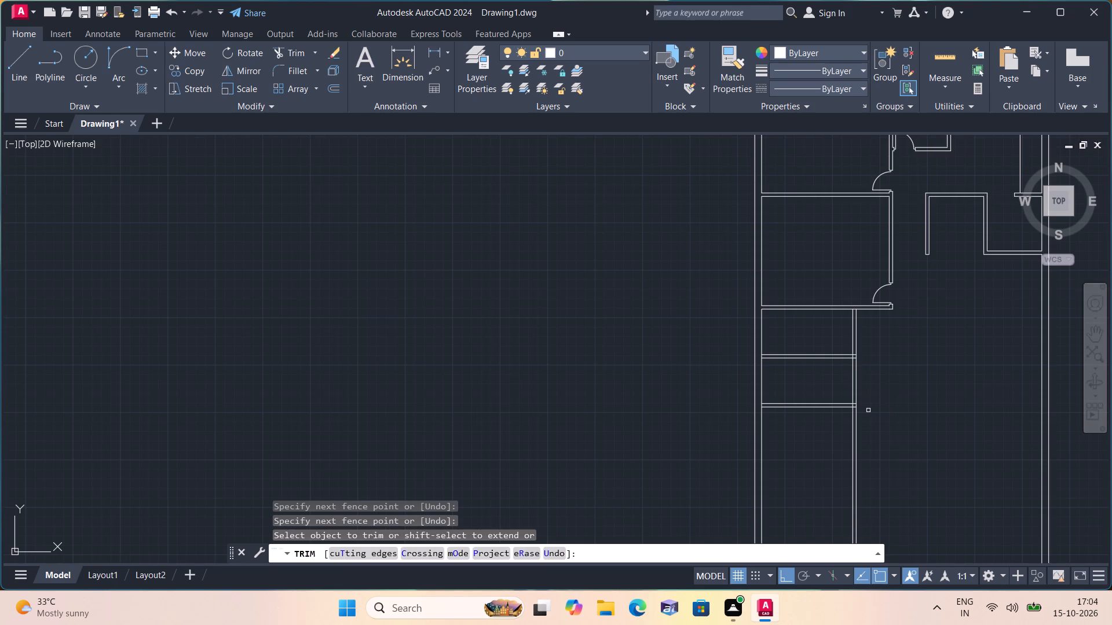
pyautogui.click(870, 411)
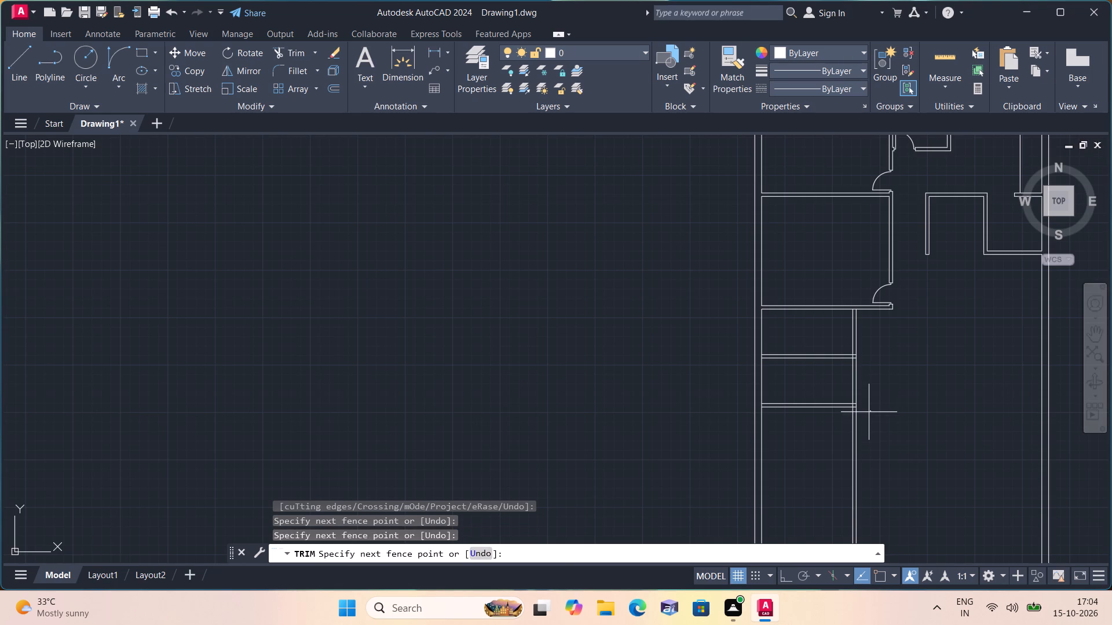
pyautogui.click(846, 431)
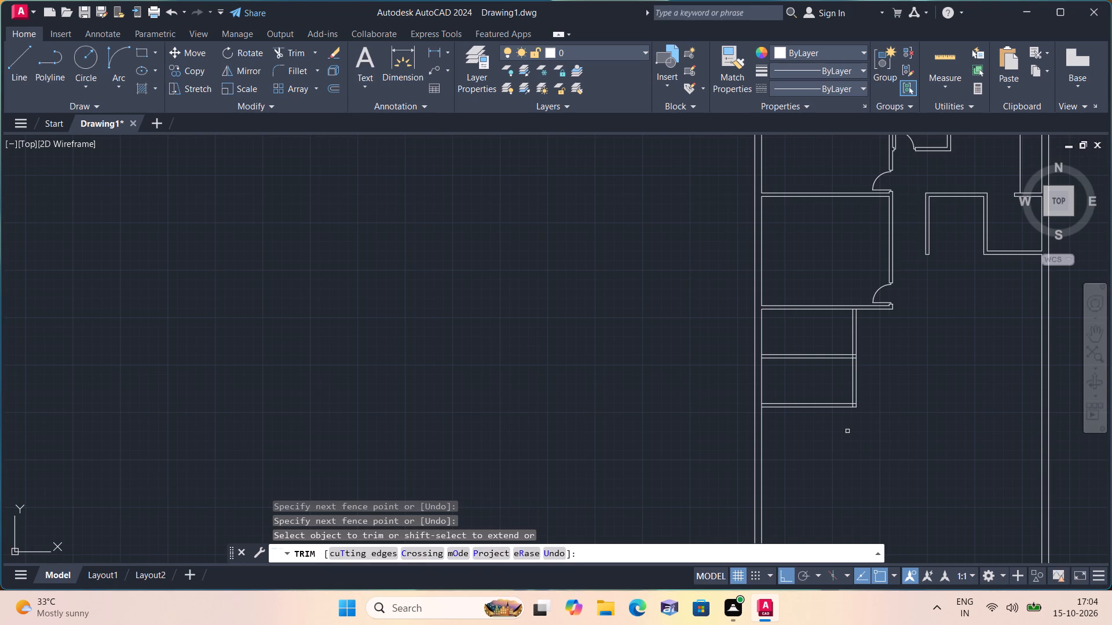
# Trim the left outer wall's inner line between the faces of both new horizontal partitions to open the junctions.
pyautogui.scroll(2, 770, 356)
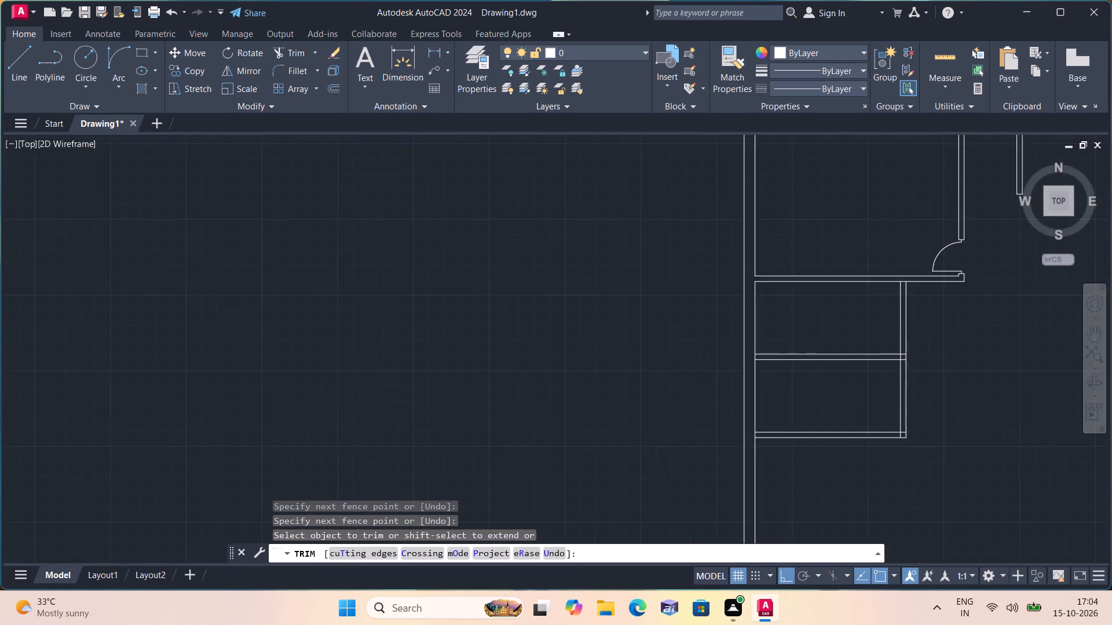
pyautogui.scroll(1, 749, 355)
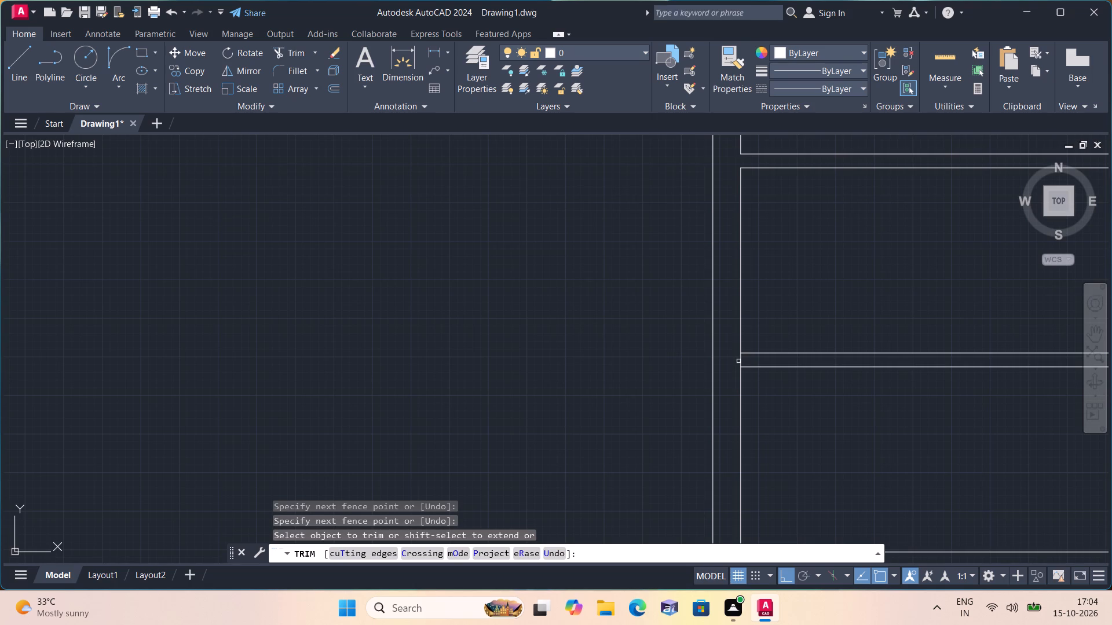
pyautogui.click(741, 359)
pyautogui.scroll(-1, 741, 359)
pyautogui.moveTo(788, 441); pyautogui.dragTo(790, 418, button='middle')
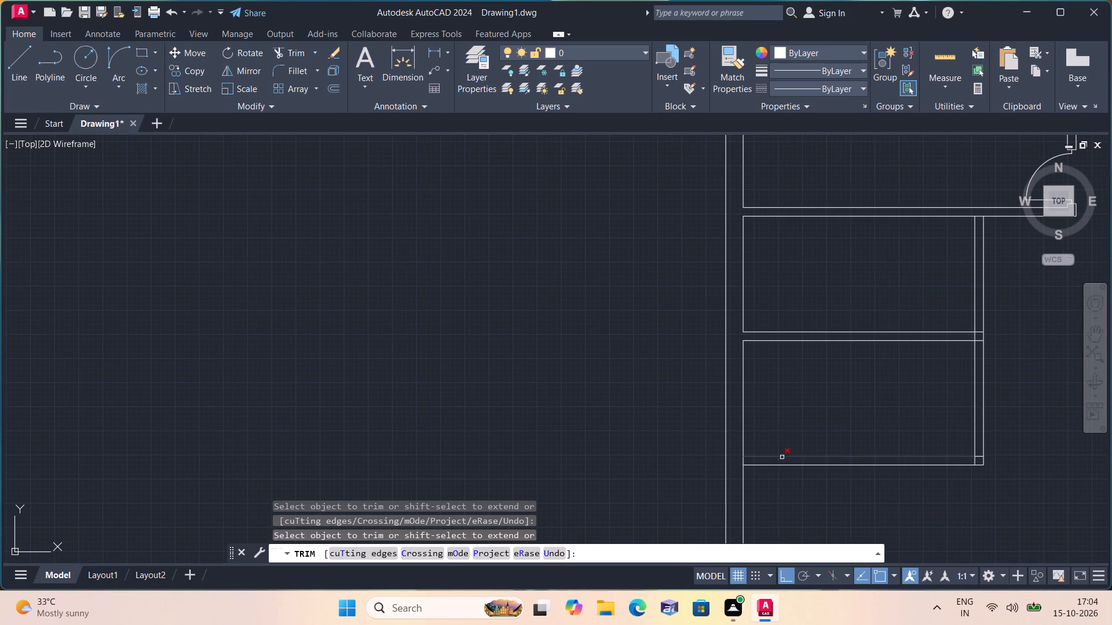
pyautogui.click(742, 463)
# Trim the lower line of the partition under the middle-left room between the two faces of the vertical partition.
pyautogui.scroll(-2, 742, 463)
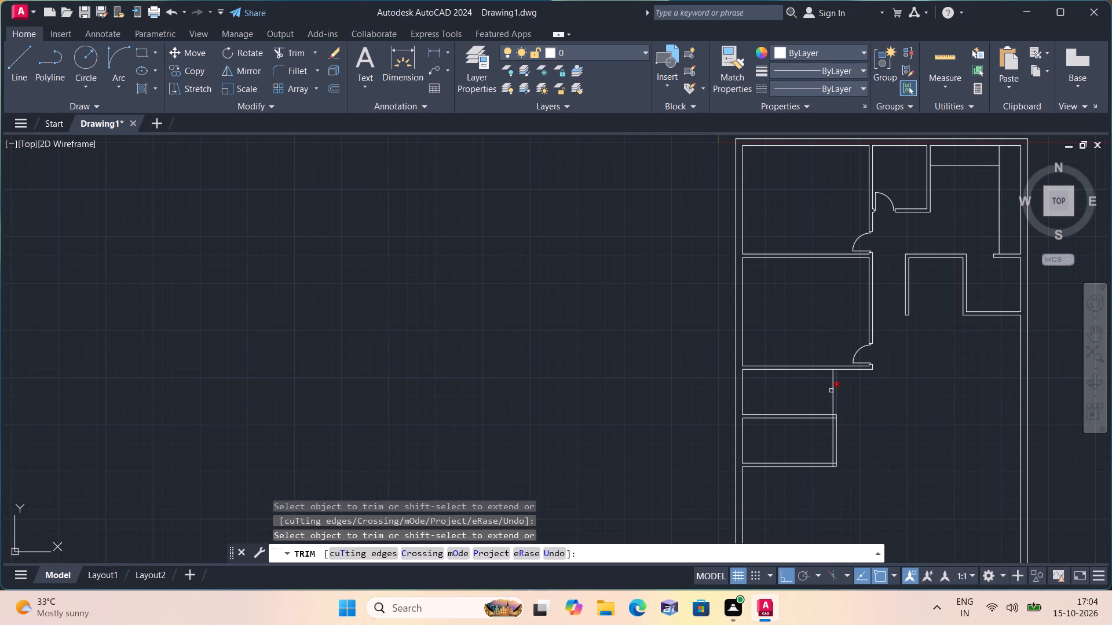
pyautogui.scroll(2, 828, 381)
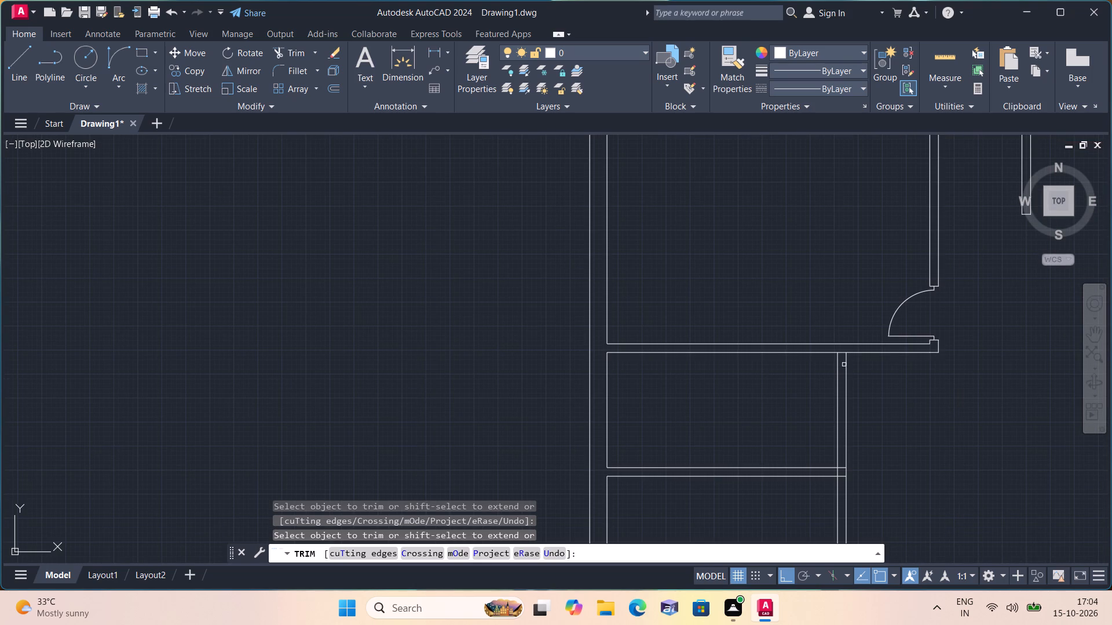
pyautogui.click(843, 355)
pyautogui.click(842, 352)
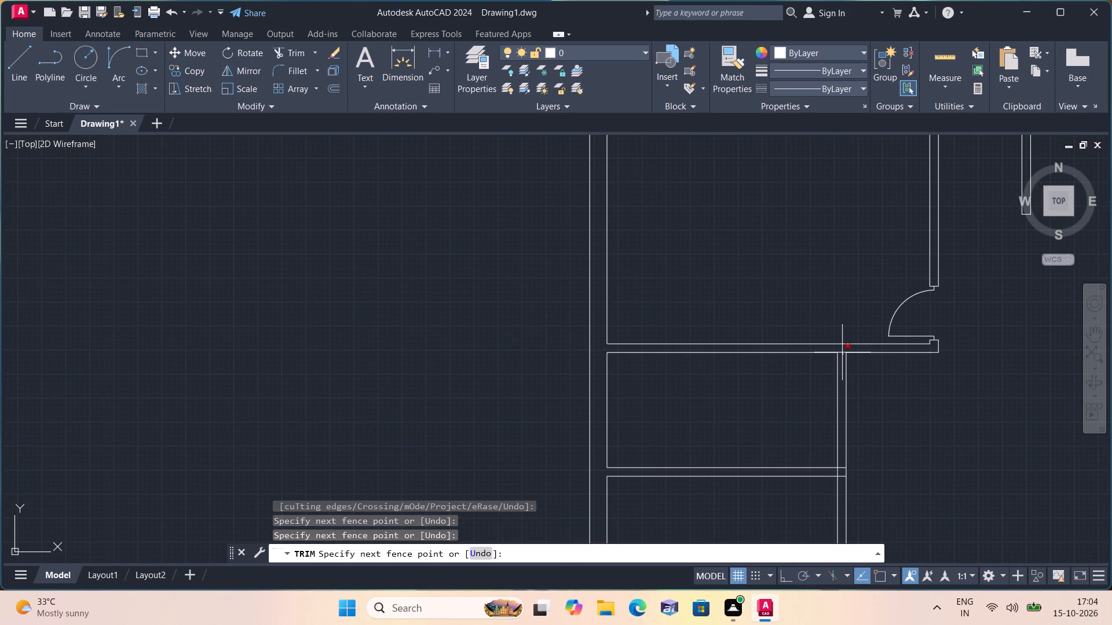
# Trim the crossing lines where the upper of the two new horizontal partitions meets the vertical partition.
pyautogui.moveTo(868, 434); pyautogui.dragTo(875, 414, button='middle')
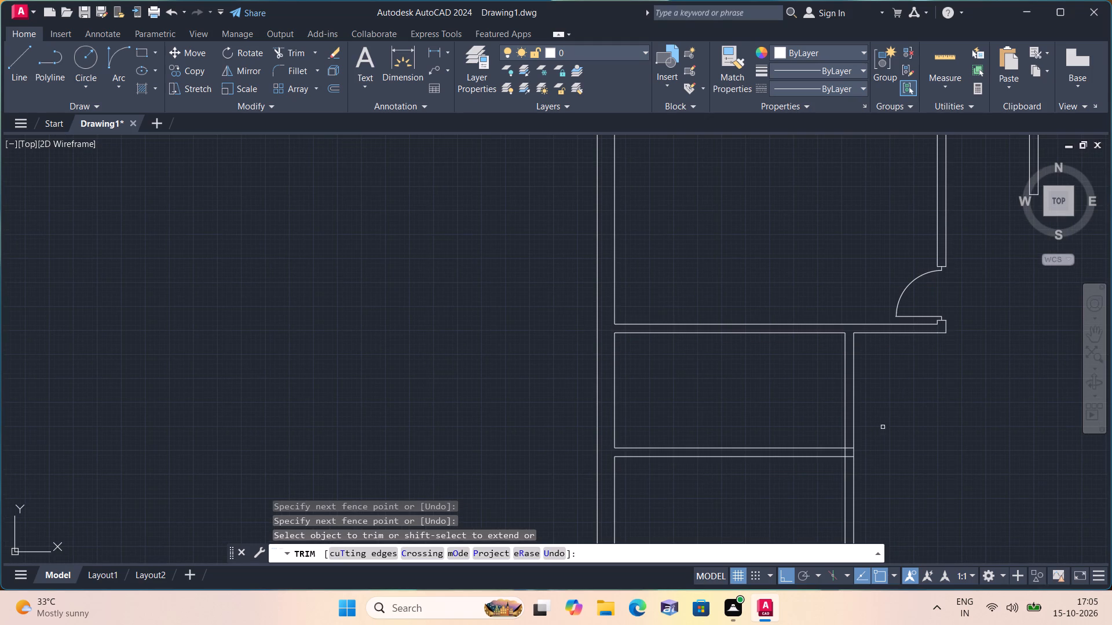
pyautogui.scroll(2, 844, 447)
pyautogui.click(846, 456)
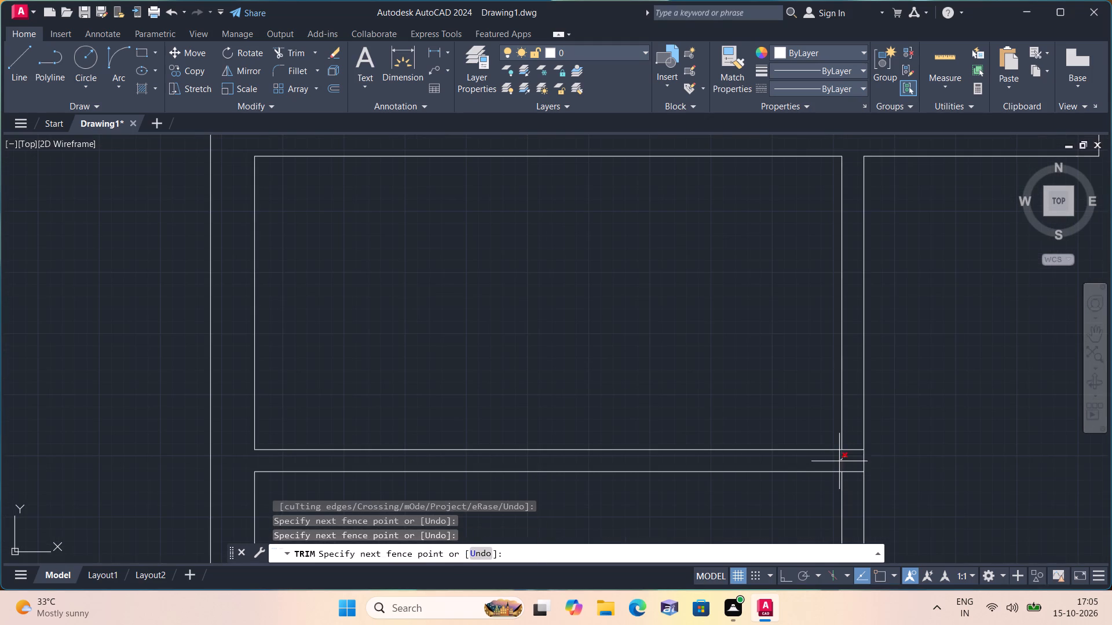
pyautogui.click(839, 461)
pyautogui.click(847, 444)
pyautogui.click(847, 479)
# Trim the crossing inner lines at the corner where the lowest horizontal partition meets the vertical partition.
pyautogui.scroll(-2, 894, 475)
pyautogui.moveTo(862, 483); pyautogui.dragTo(867, 417, button='middle')
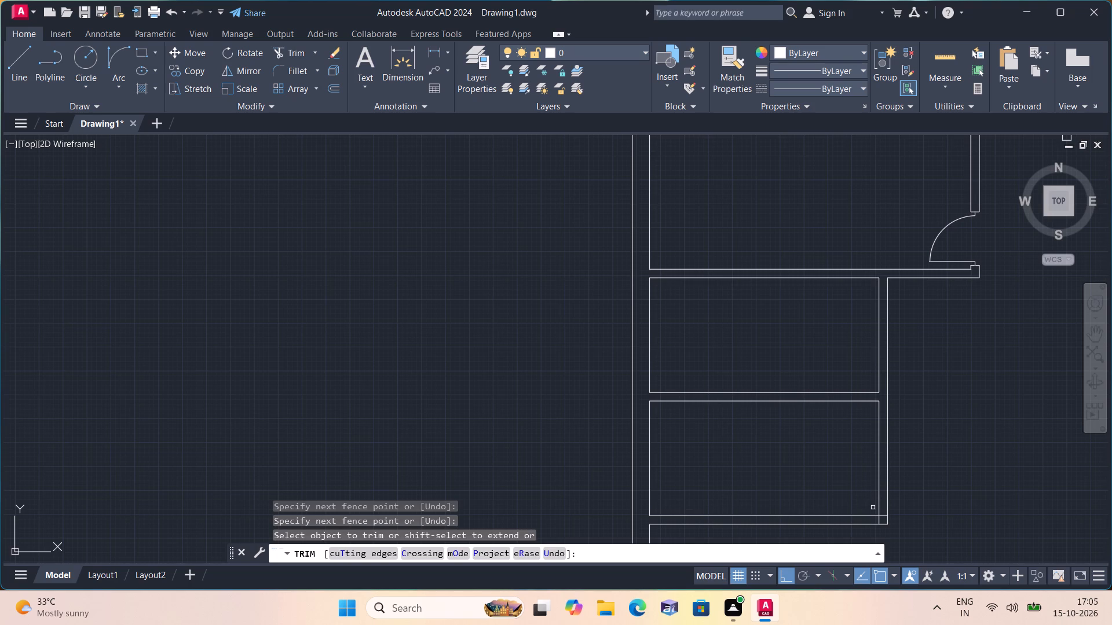
pyautogui.middleClick(866, 499)
pyautogui.scroll(4, 884, 561)
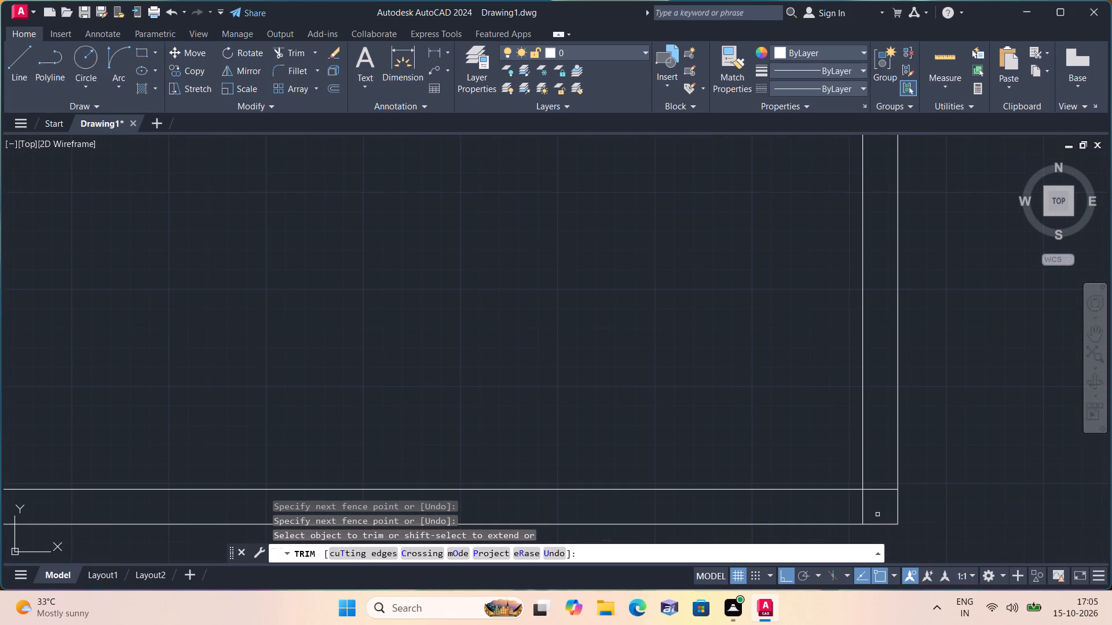
pyautogui.click(873, 512)
pyautogui.click(876, 486)
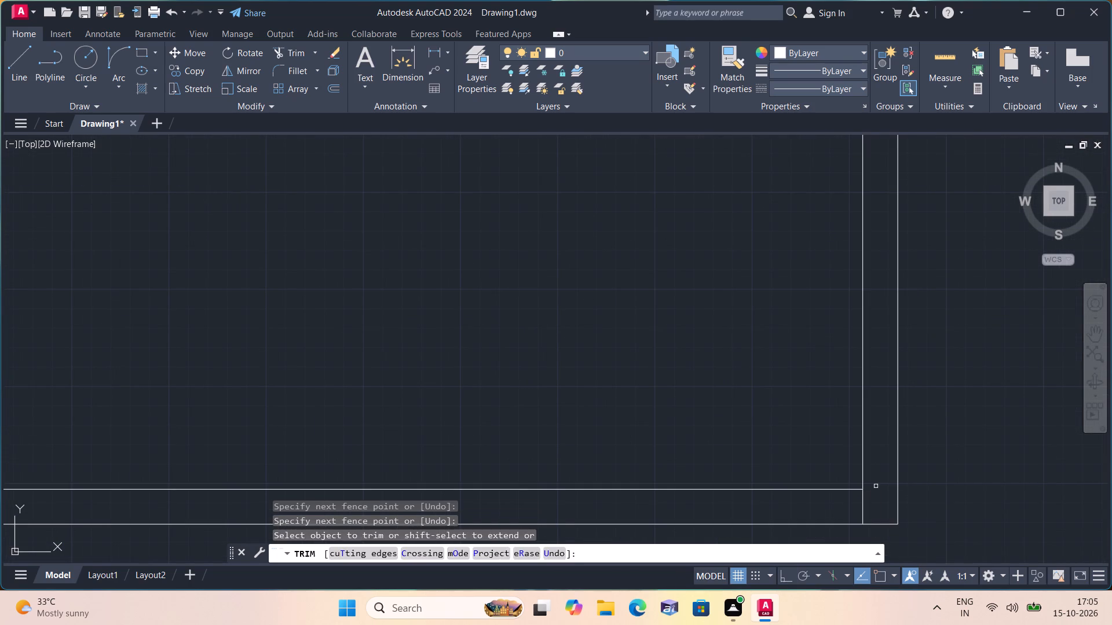
pyautogui.click(875, 498)
pyautogui.click(852, 500)
pyautogui.scroll(-2, 852, 500)
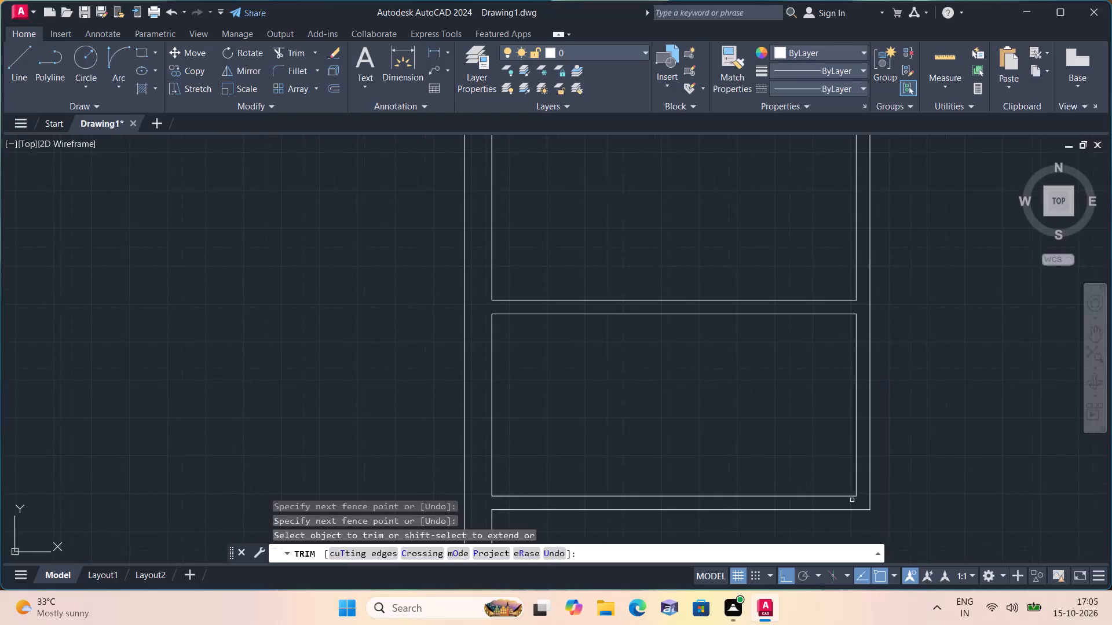
pyautogui.scroll(-3, 852, 500)
pyautogui.scroll(2, 912, 505)
pyautogui.scroll(-1, 906, 501)
pyautogui.moveTo(902, 499); pyautogui.dragTo(902, 407, button='middle')
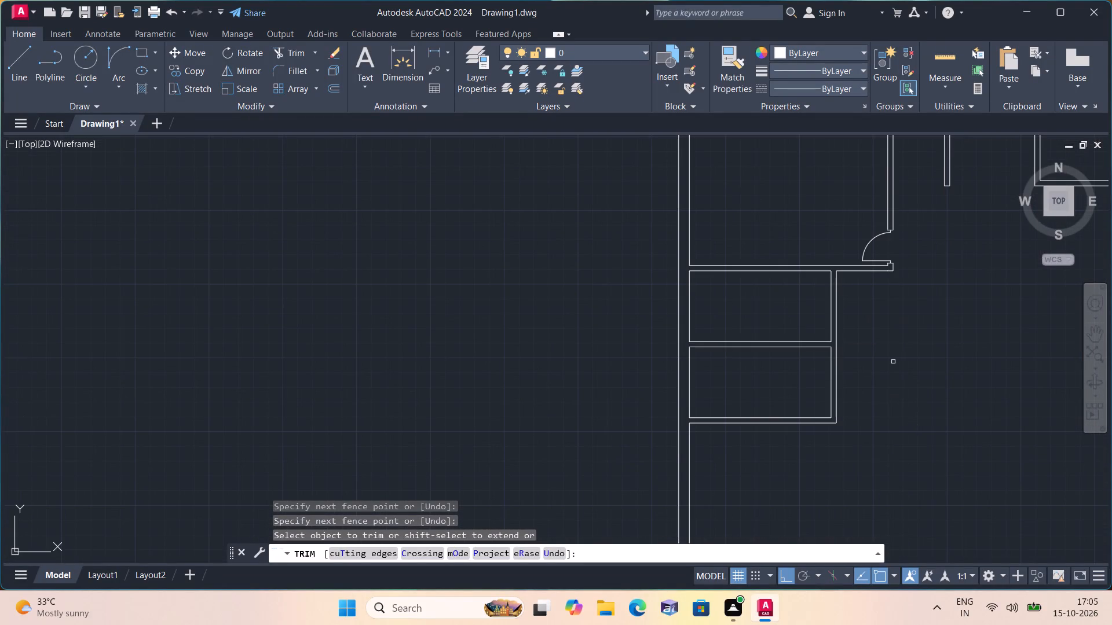
pyautogui.scroll(-1, 893, 362)
pyautogui.press('space')
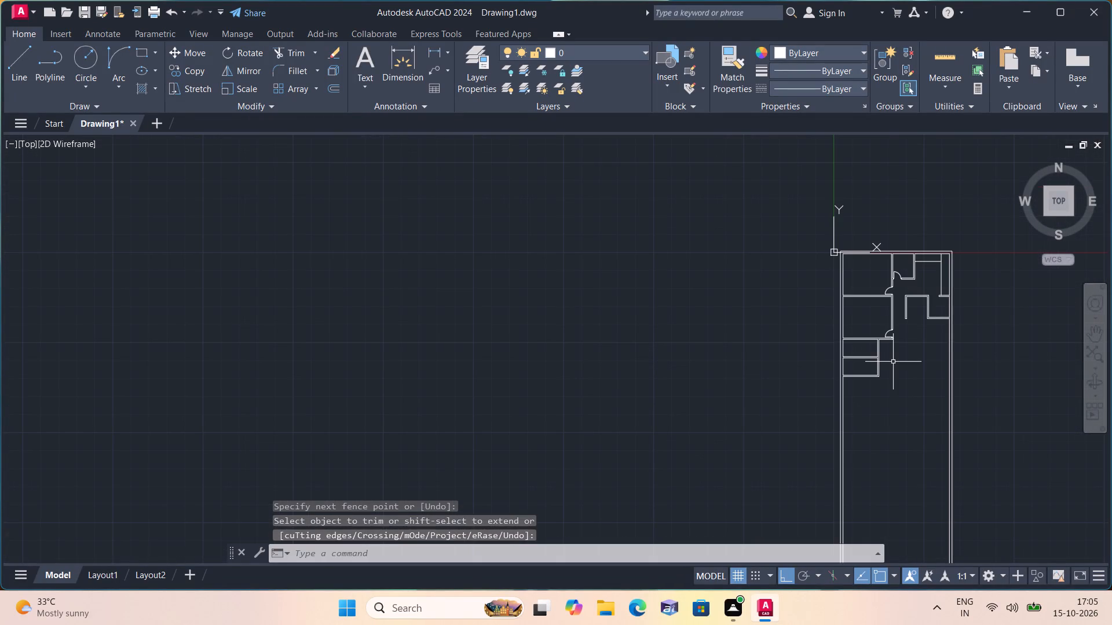
# Offset the left outer wall's inner line below the two small rooms 14' into the plan.
pyautogui.scroll(1, 893, 362)
pyautogui.press('o')
pyautogui.write('ff')
pyautogui.press('space')
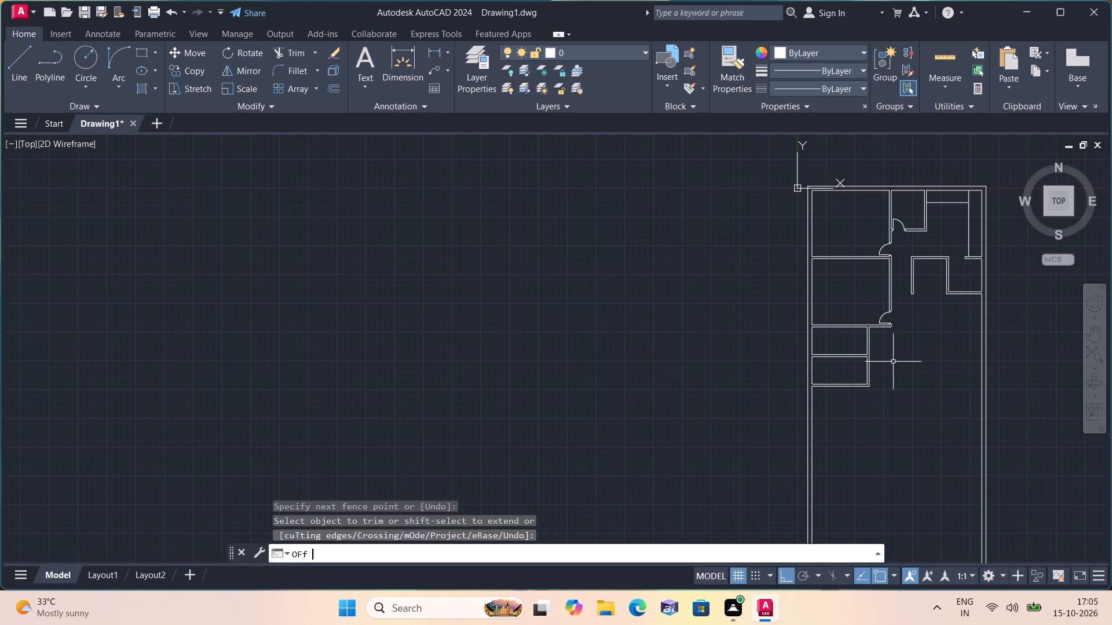
pyautogui.write('14')
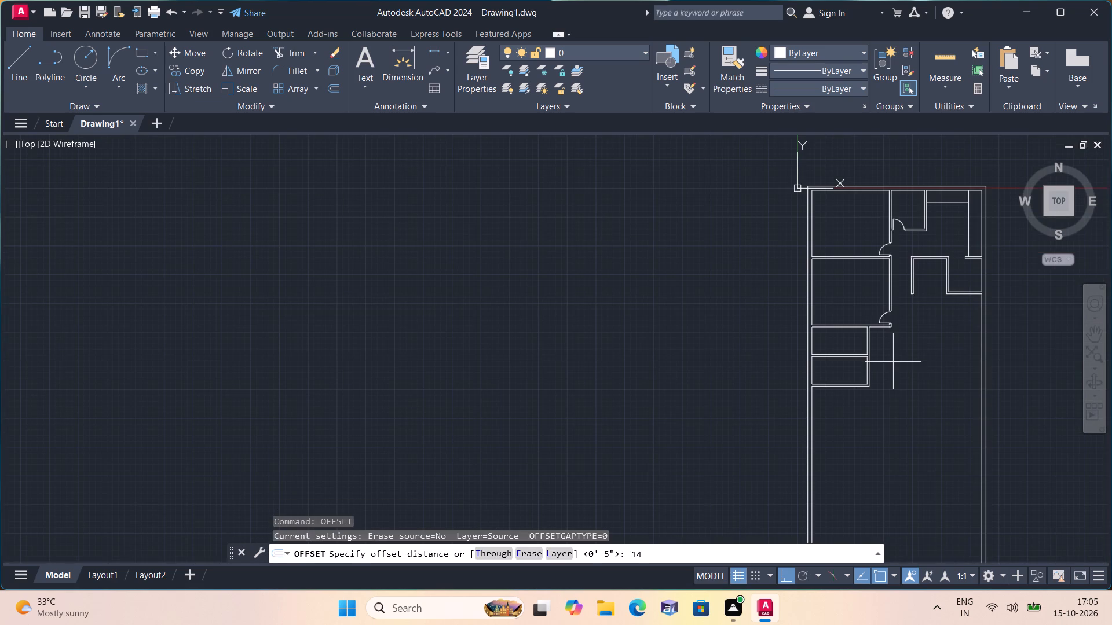
pyautogui.write("'")
pyautogui.press('space')
pyautogui.scroll(2, 846, 402)
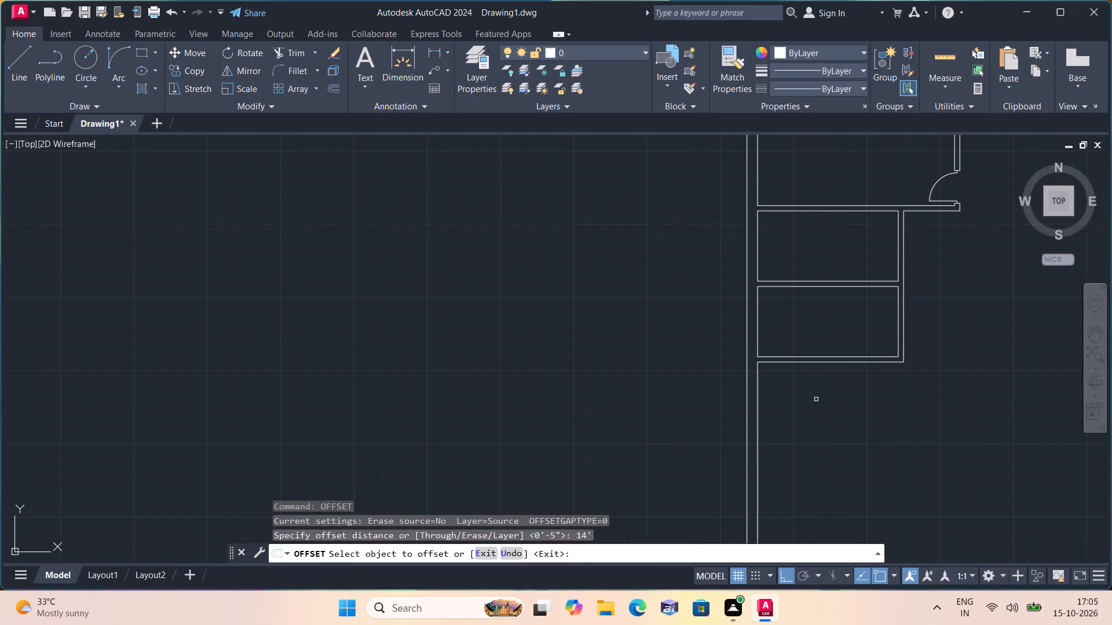
pyautogui.click(758, 412)
pyautogui.click(821, 434)
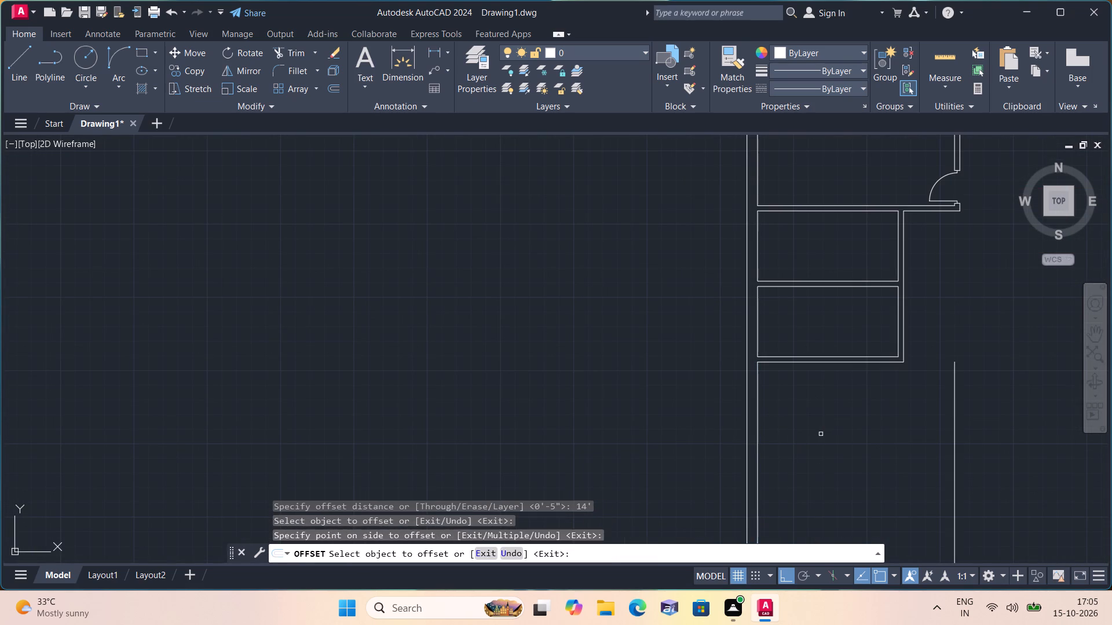
pyautogui.press('space')
# Offset the new vertical line 4.5" toward the right outer wall to give the partition its thickness.
pyautogui.press('space')
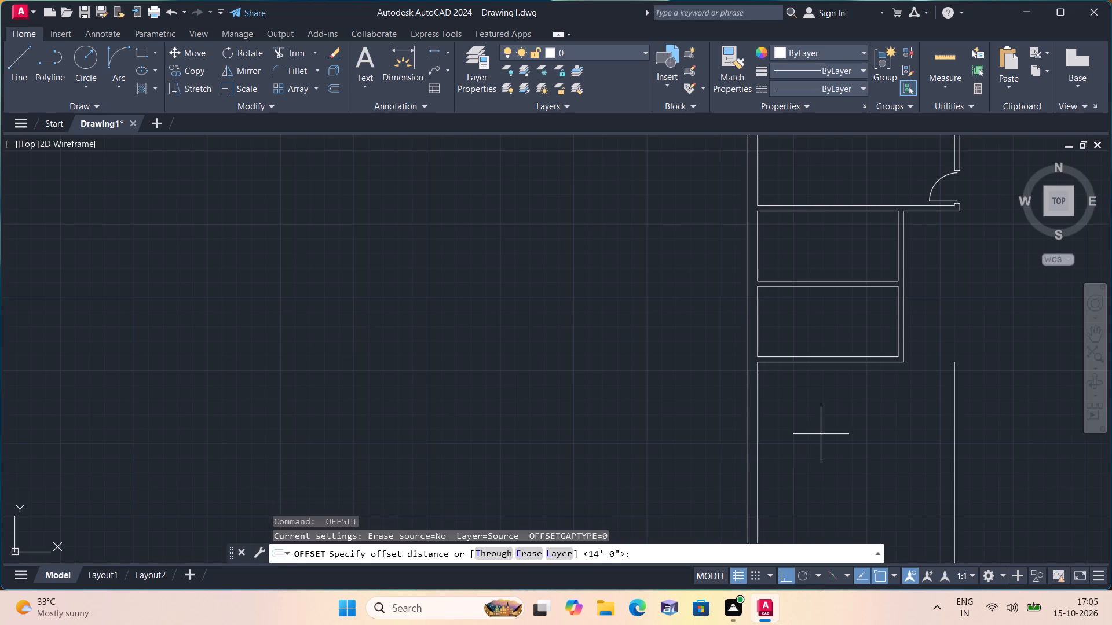
pyautogui.write('4.5')
pyautogui.write('"')
pyautogui.press('space')
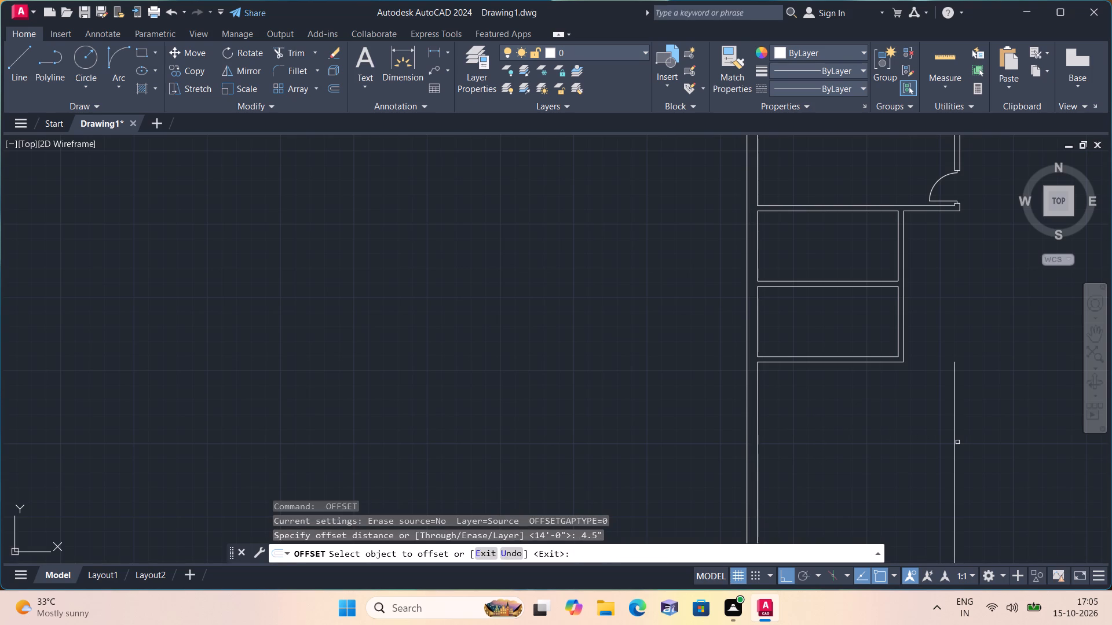
pyautogui.click(954, 450)
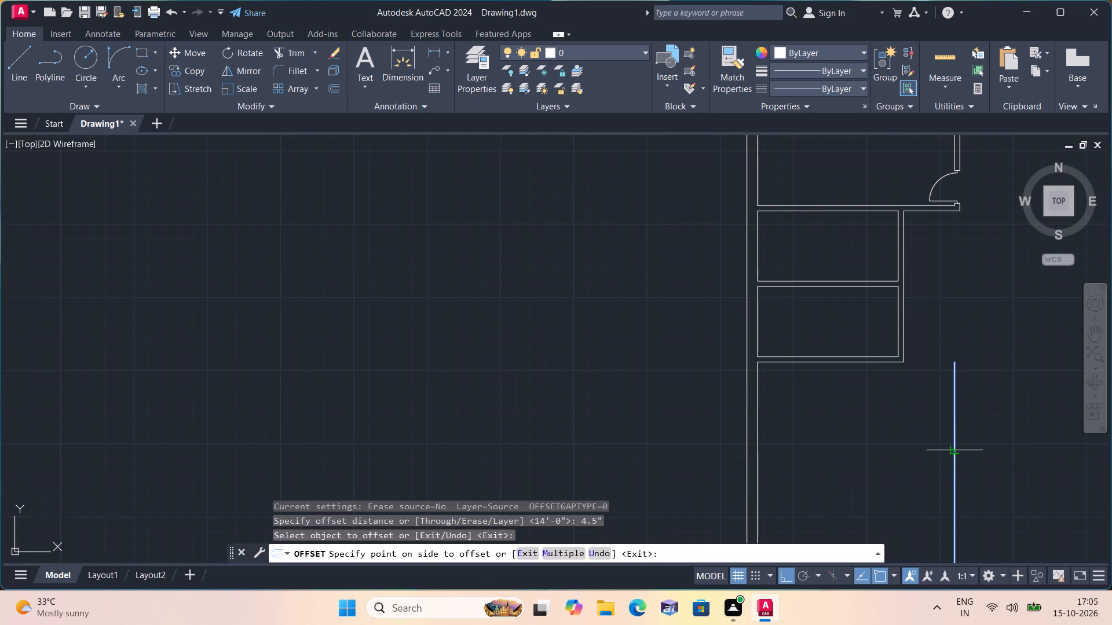
pyautogui.click(971, 451)
pyautogui.scroll(-1, 971, 451)
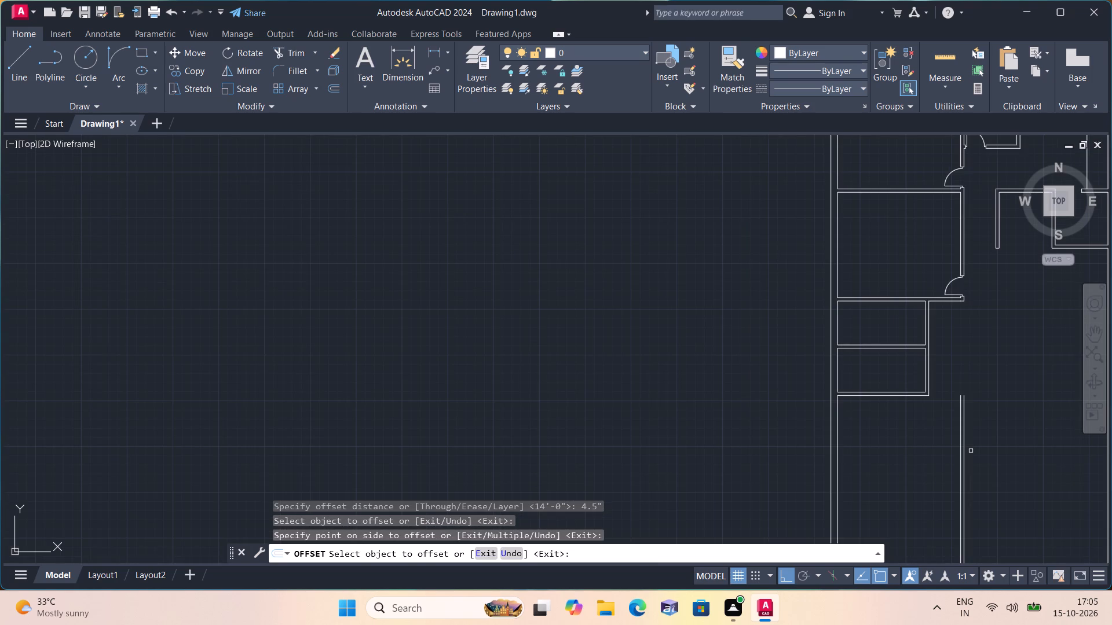
pyautogui.scroll(-1, 971, 451)
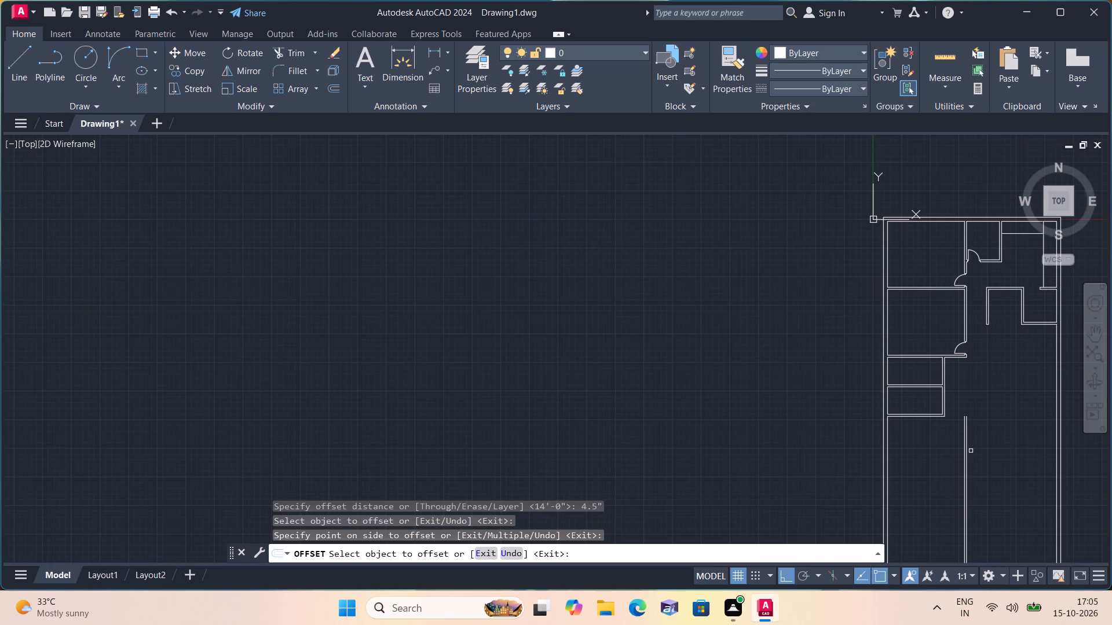
pyautogui.scroll(1, 971, 451)
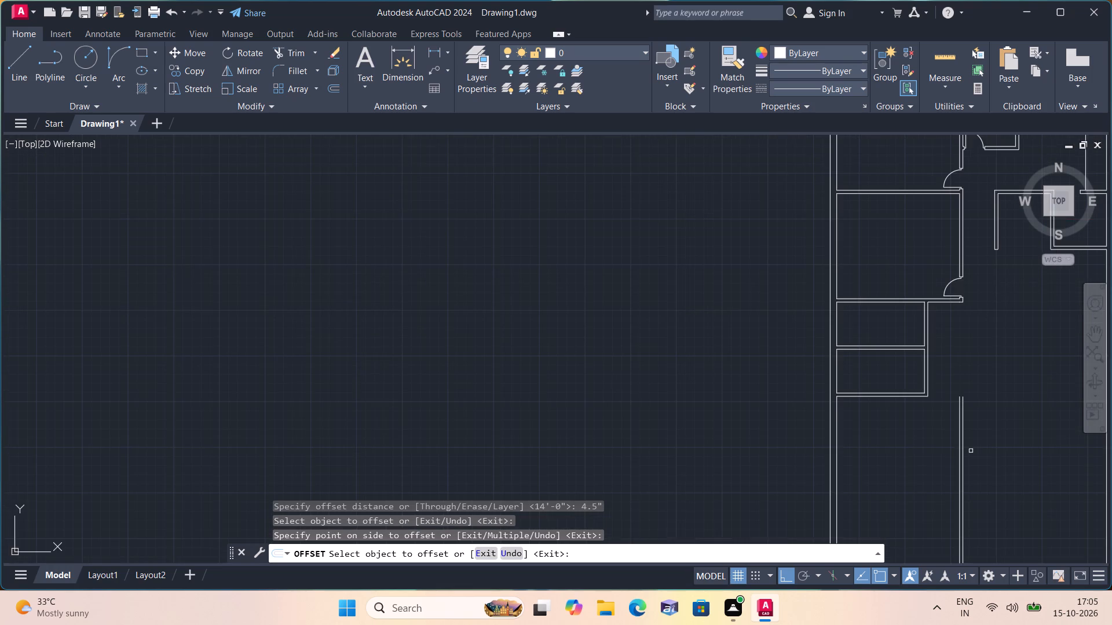
pyautogui.scroll(1, 971, 451)
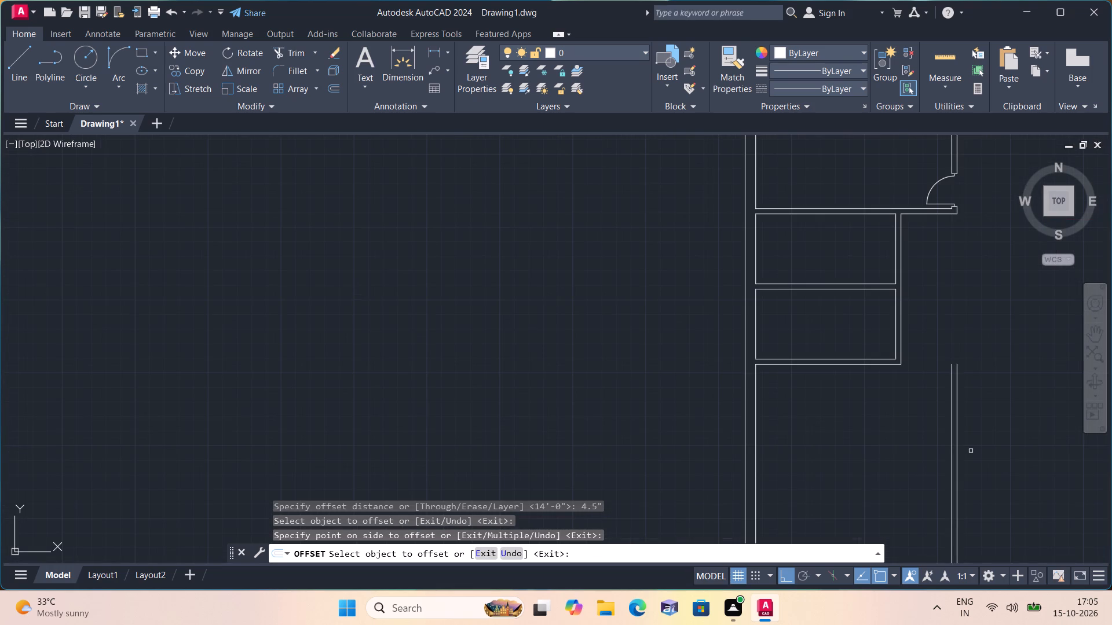
pyautogui.press('space')
# Offset the bottom line of the lower small room's partition 12' downward.
pyautogui.press('space')
pyautogui.write("12'")
pyautogui.press('space')
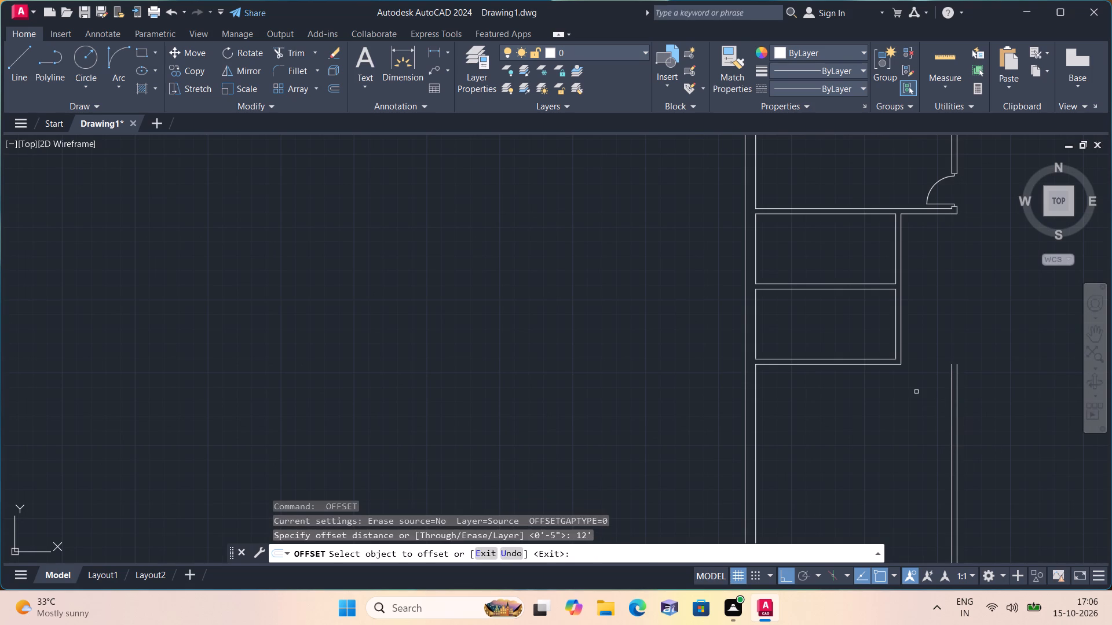
pyautogui.click(880, 366)
pyautogui.click(882, 416)
pyautogui.press('space')
# Offset the new horizontal line below the small rooms 4.5" downward to form a partition.
pyautogui.press('space')
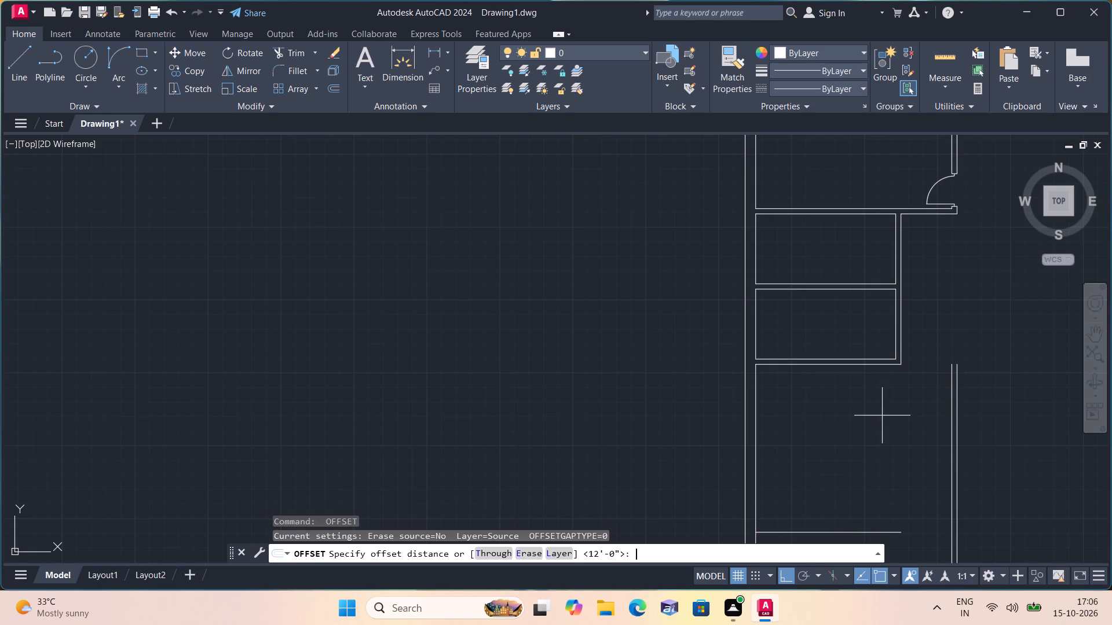
pyautogui.write('4.5')
pyautogui.hotkey('shift', '"')
pyautogui.press('space')
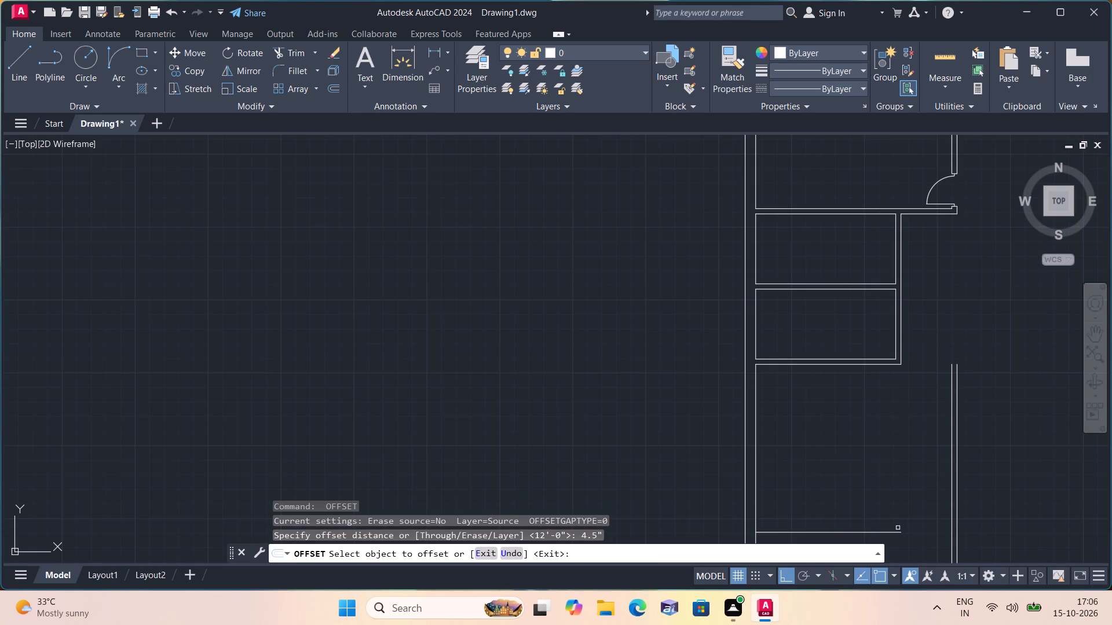
pyautogui.click(898, 532)
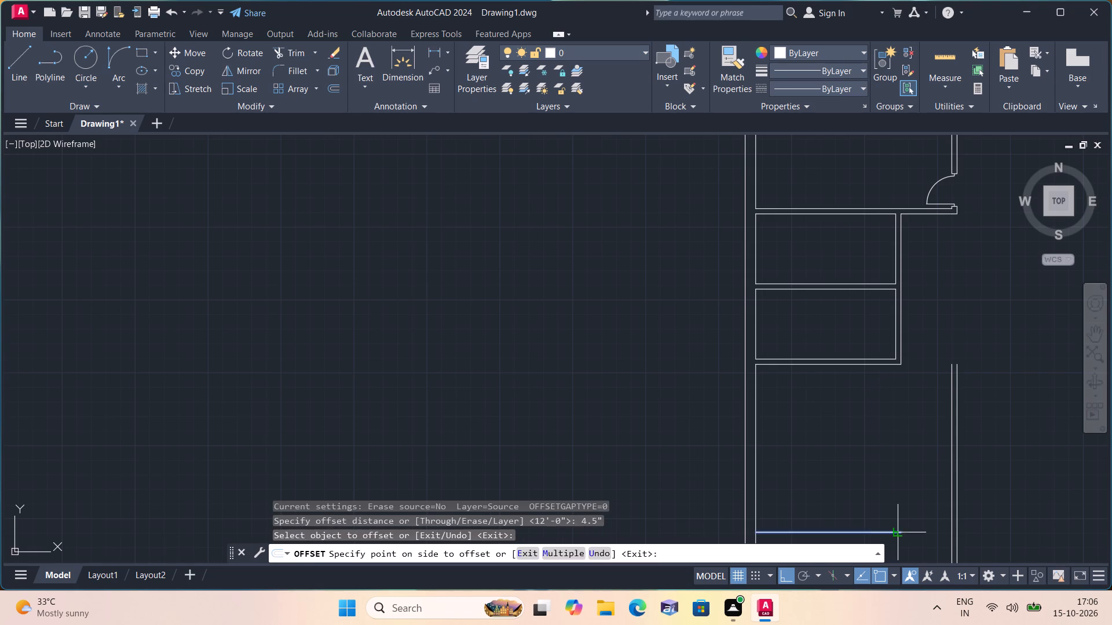
pyautogui.click(897, 554)
pyautogui.scroll(-2, 890, 529)
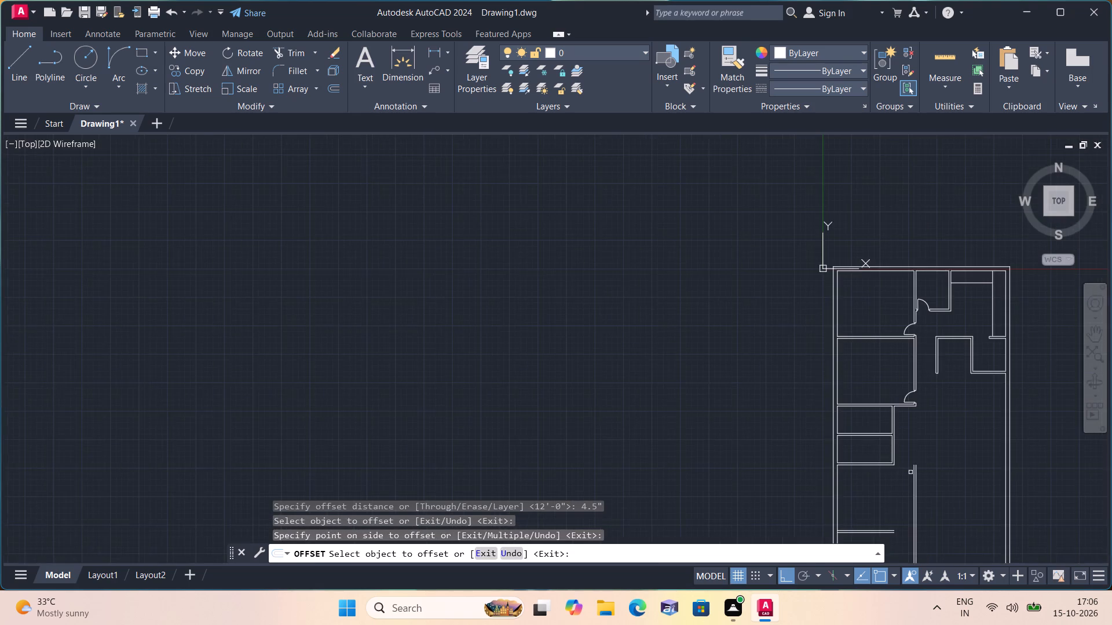
pyautogui.moveTo(924, 447); pyautogui.dragTo(919, 355, button='middle')
pyautogui.scroll(-1, 789, 261)
pyautogui.scroll(2, 788, 285)
pyautogui.scroll(-1, 847, 355)
pyautogui.moveTo(842, 354); pyautogui.dragTo(691, 240, button='middle')
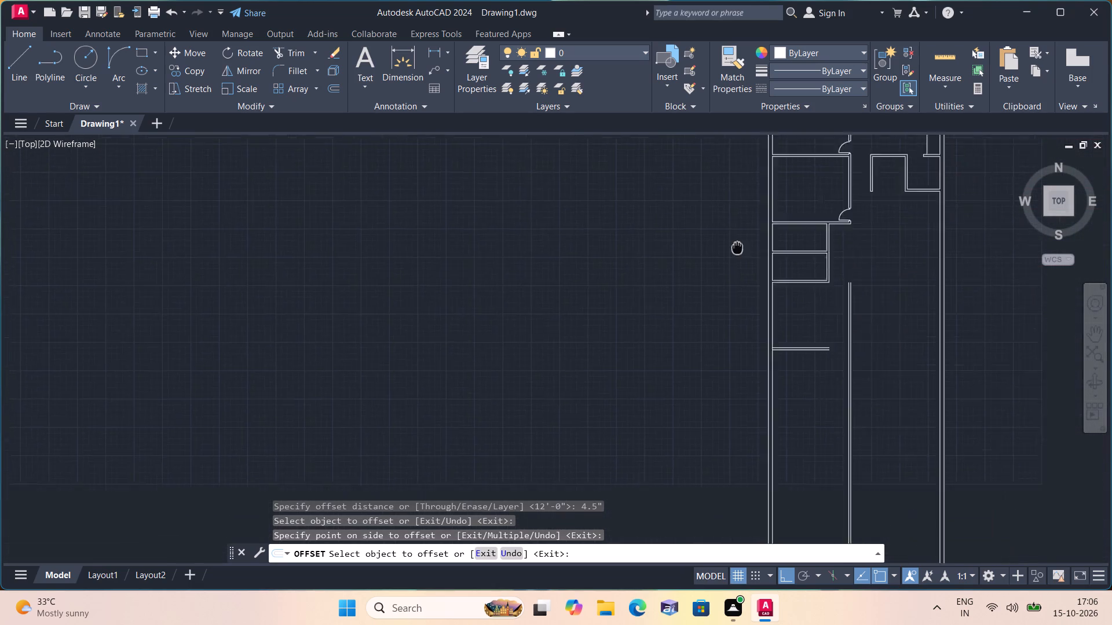
pyautogui.moveTo(691, 240); pyautogui.dragTo(567, 230, button='middle')
pyautogui.scroll(1, 665, 349)
pyautogui.press('space')
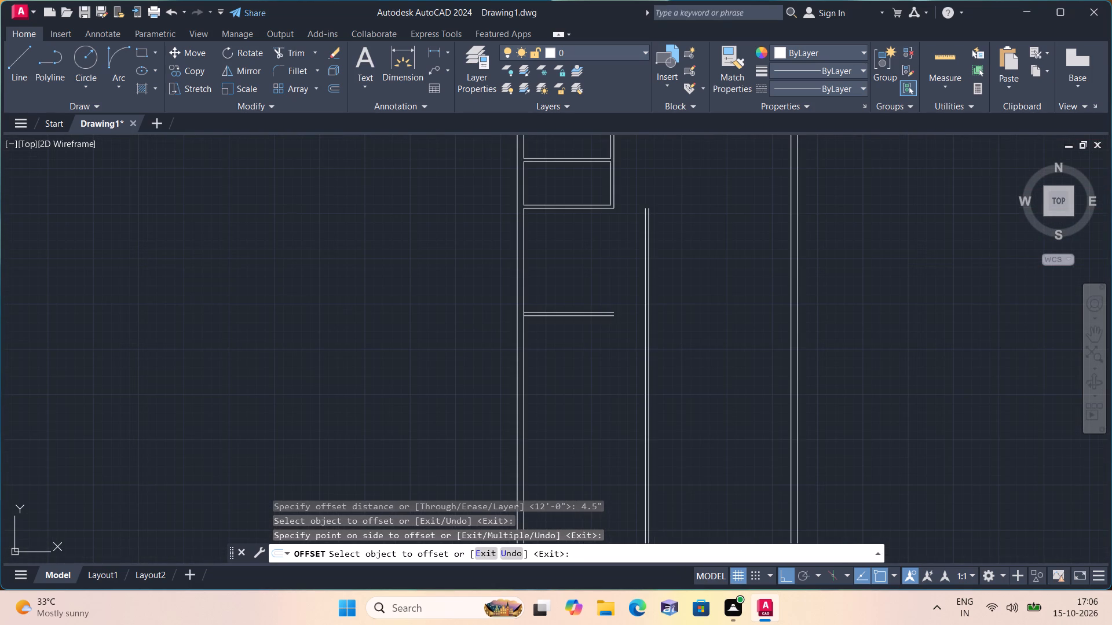
# Offset the lower line of the new horizontal partition 16' downward.
pyautogui.press('space')
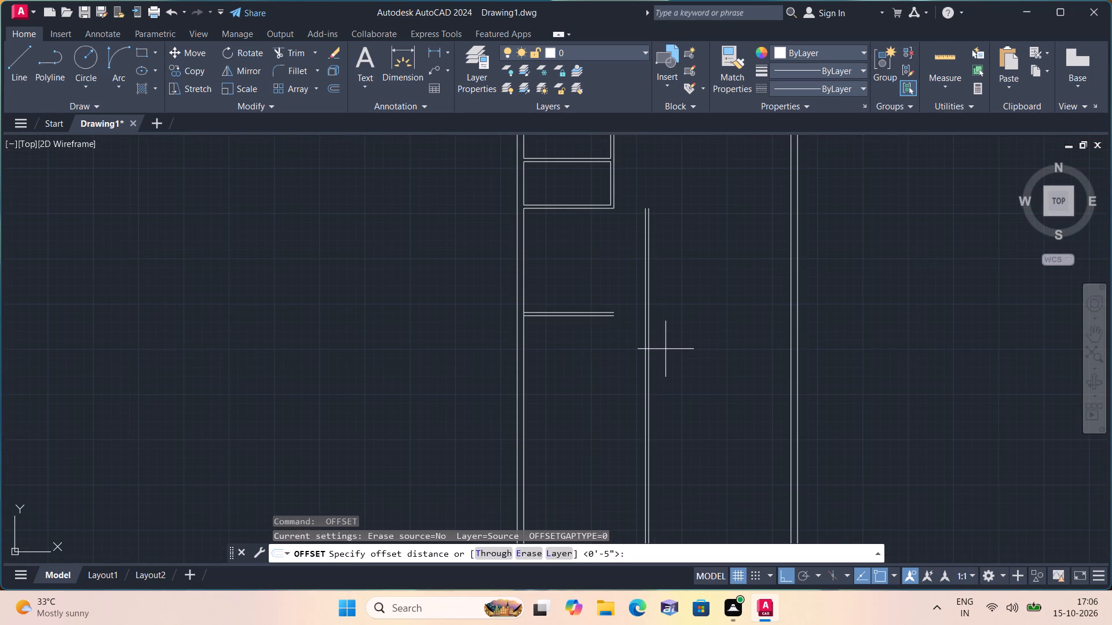
pyautogui.press('1')
pyautogui.press("'")
pyautogui.press('BackSpace')
pyautogui.write("6'")
pyautogui.press('space')
pyautogui.scroll(2, 616, 329)
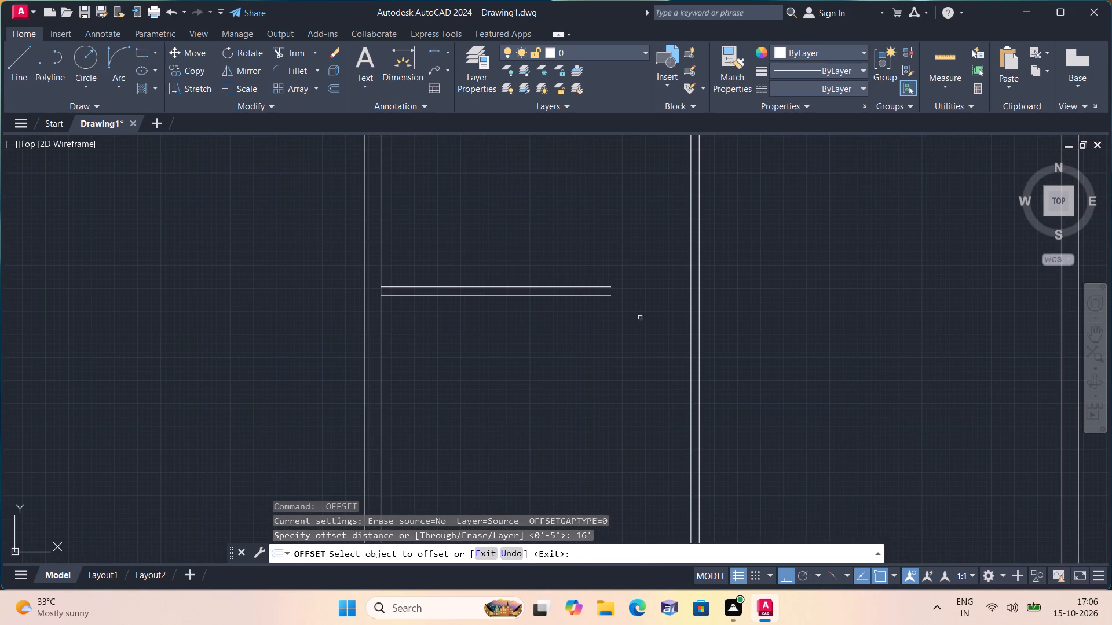
pyautogui.click(571, 295)
pyautogui.click(608, 434)
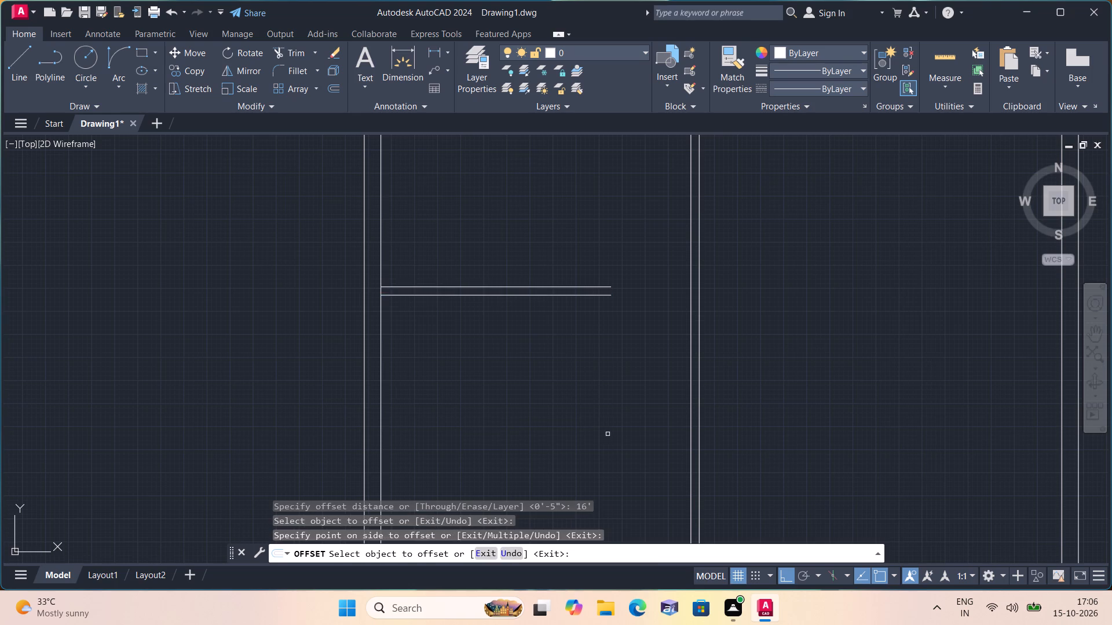
pyautogui.scroll(-2, 608, 434)
pyautogui.moveTo(595, 426); pyautogui.dragTo(617, 347, button='middle')
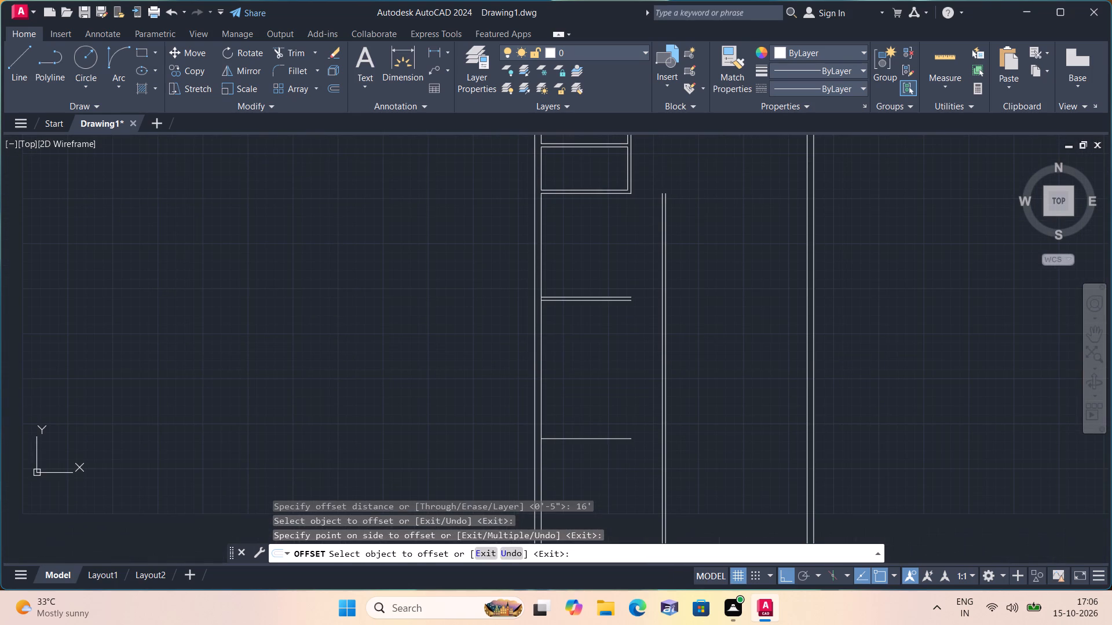
pyautogui.scroll(1, 649, 303)
pyautogui.scroll(-1, 541, 333)
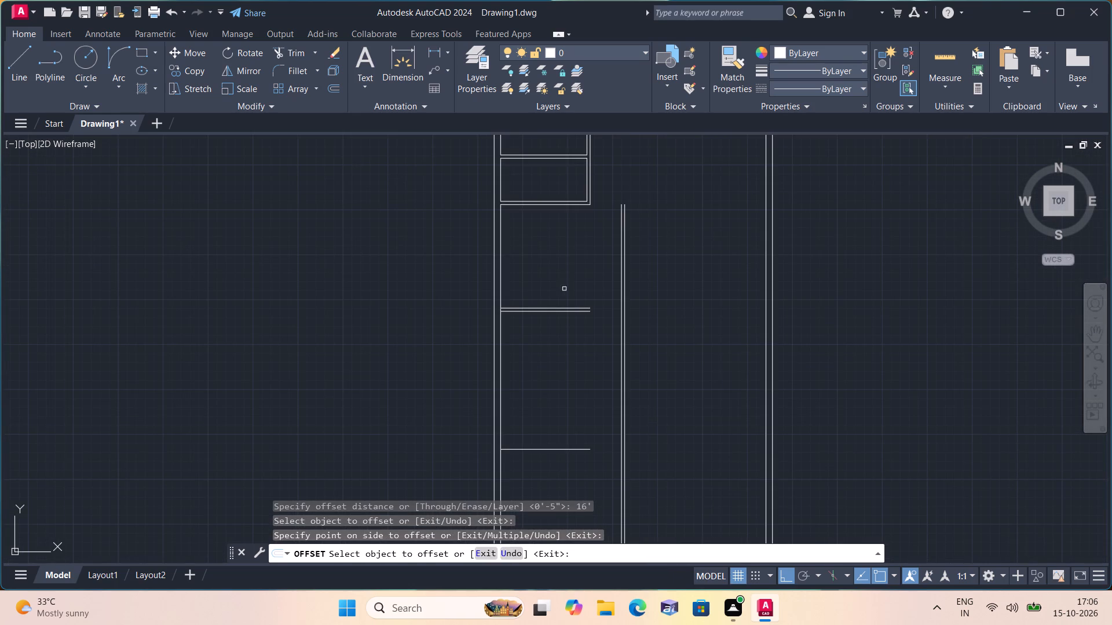
pyautogui.moveTo(553, 345); pyautogui.dragTo(550, 319, button='middle')
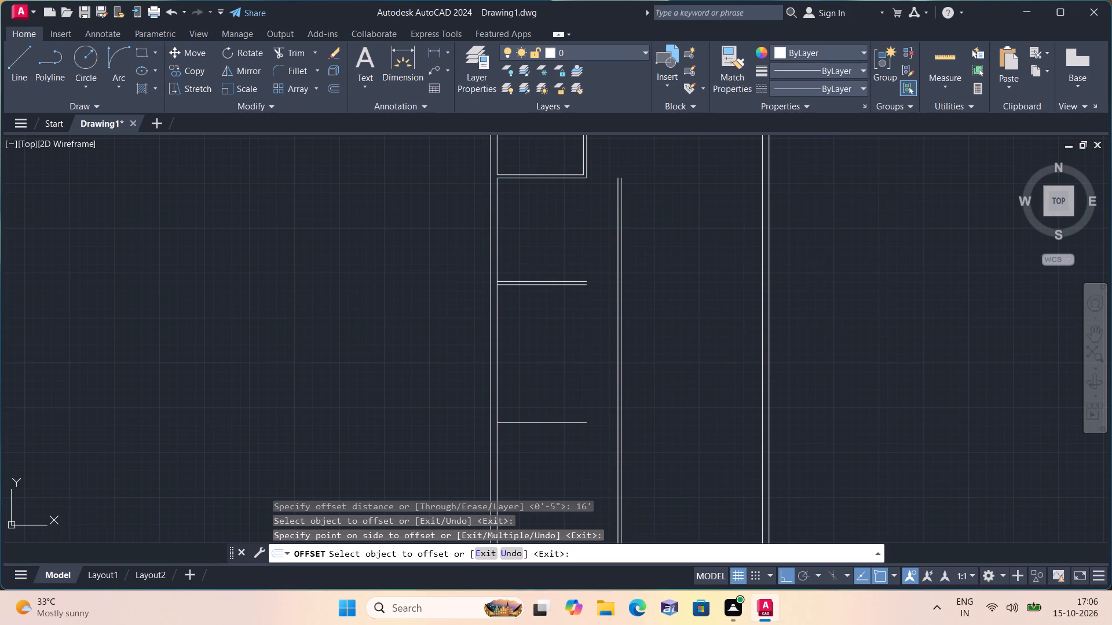
pyautogui.scroll(-1, 550, 317)
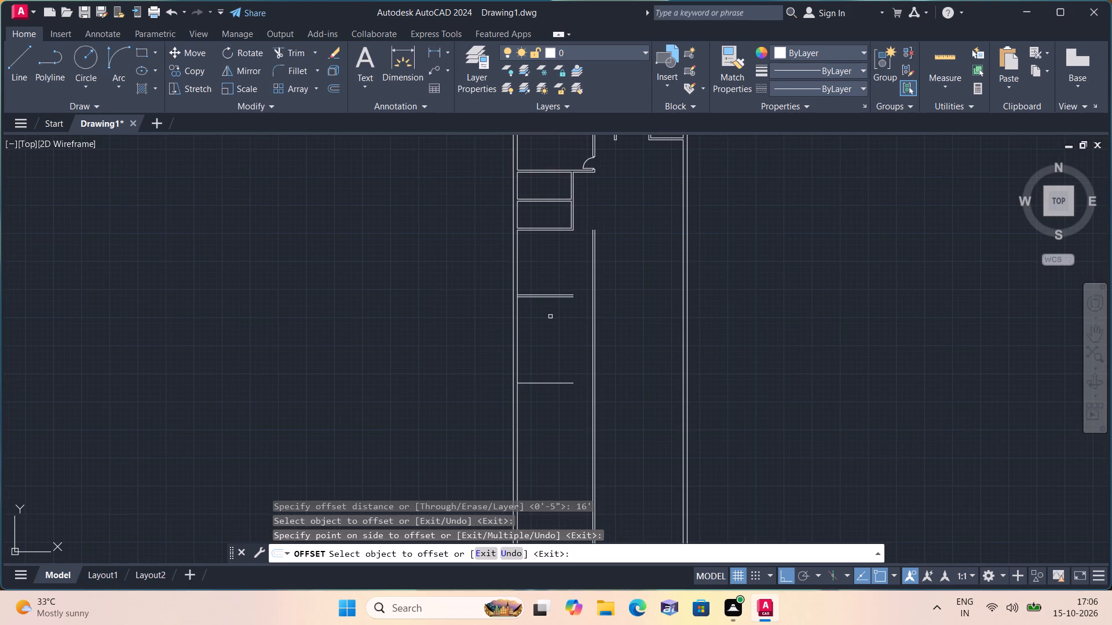
pyautogui.scroll(-1, 550, 317)
pyautogui.scroll(1, 550, 317)
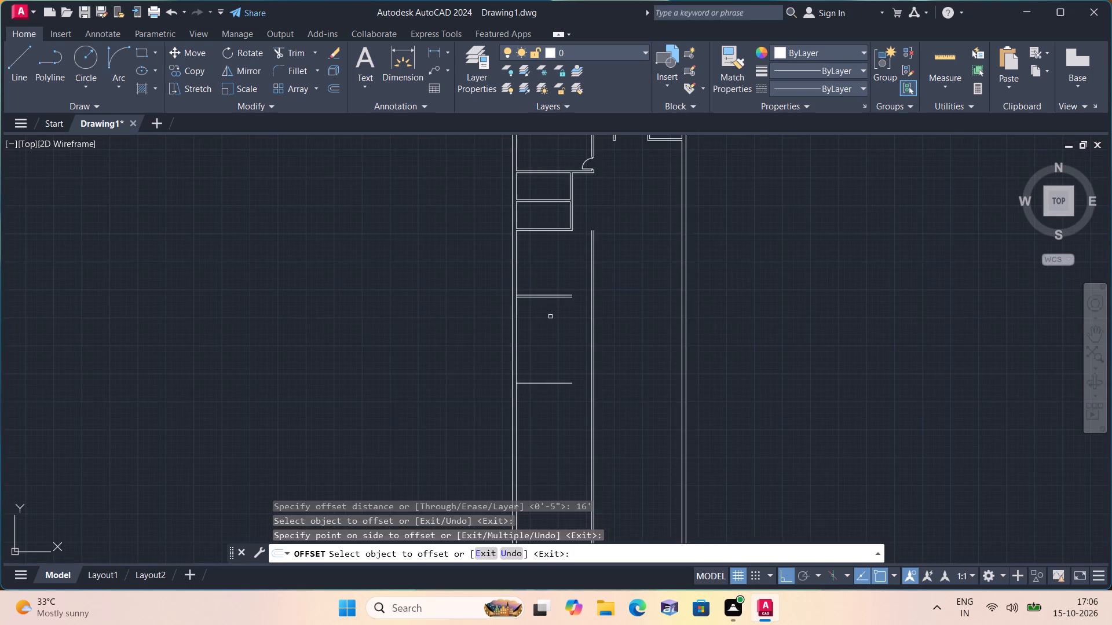
pyautogui.scroll(1, 550, 317)
pyautogui.press('space')
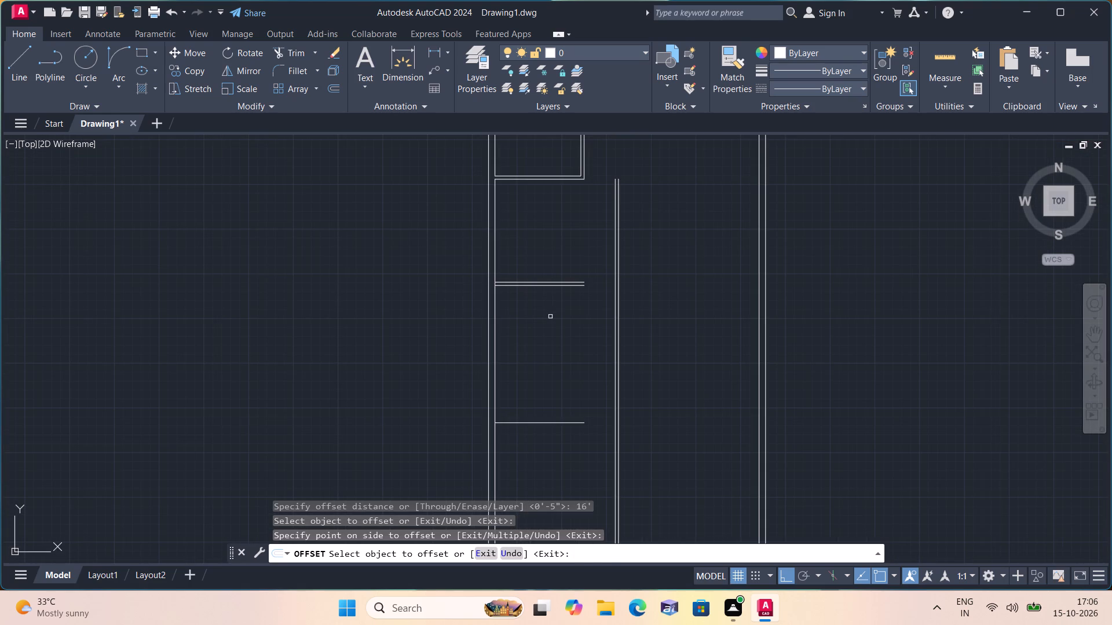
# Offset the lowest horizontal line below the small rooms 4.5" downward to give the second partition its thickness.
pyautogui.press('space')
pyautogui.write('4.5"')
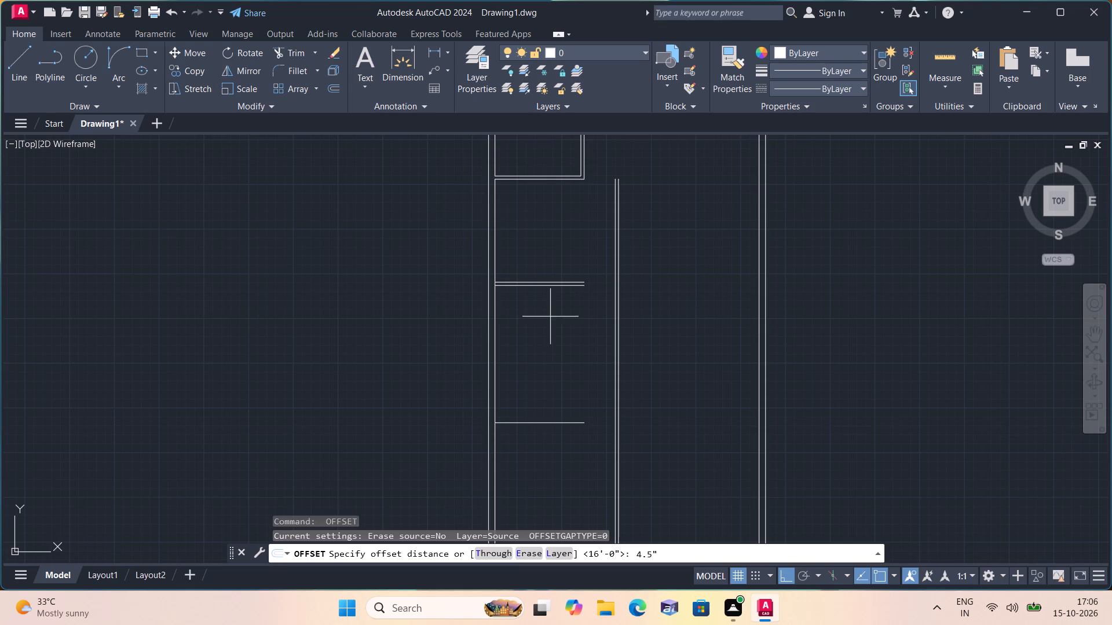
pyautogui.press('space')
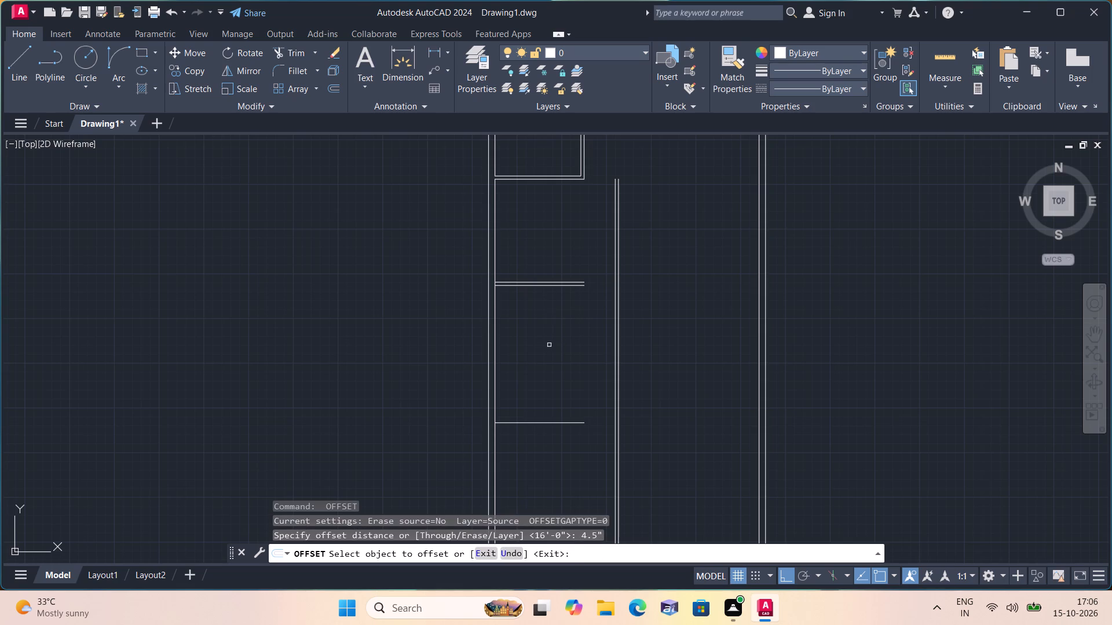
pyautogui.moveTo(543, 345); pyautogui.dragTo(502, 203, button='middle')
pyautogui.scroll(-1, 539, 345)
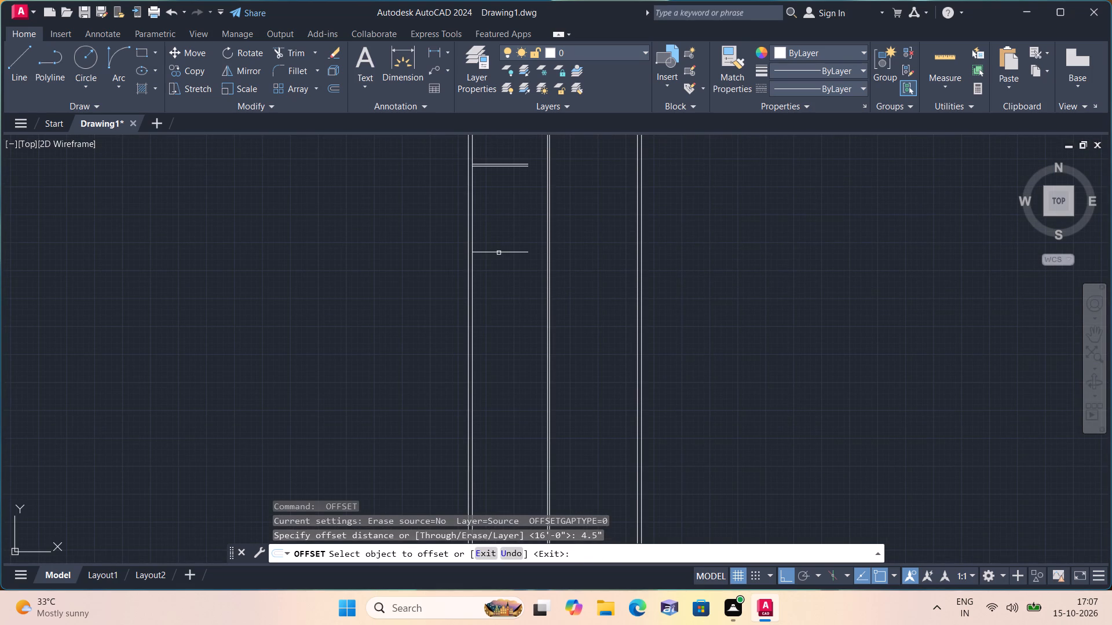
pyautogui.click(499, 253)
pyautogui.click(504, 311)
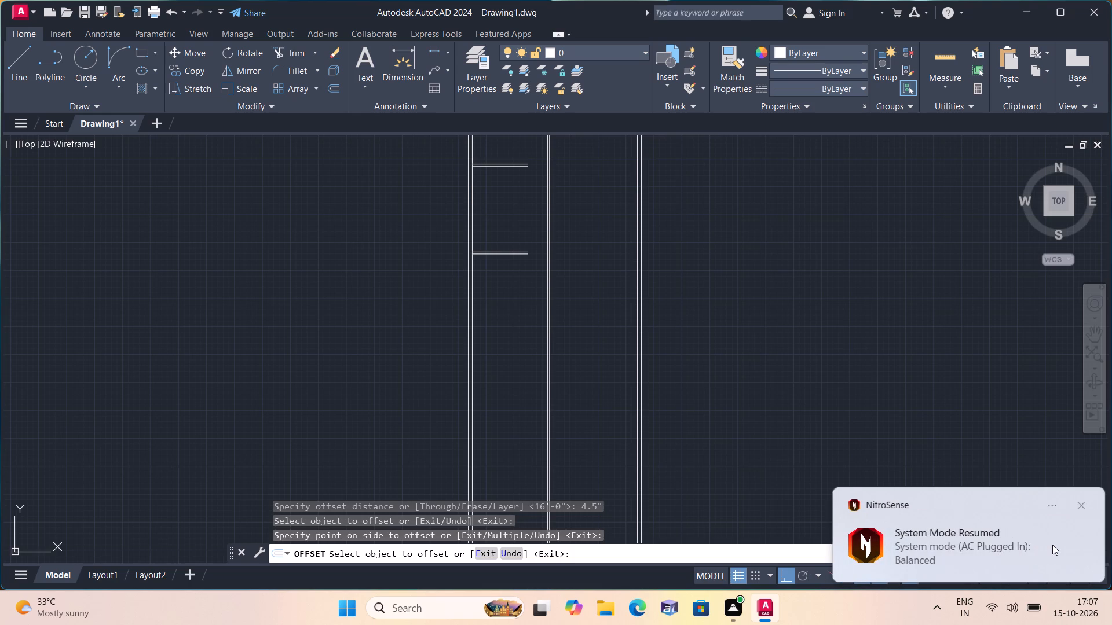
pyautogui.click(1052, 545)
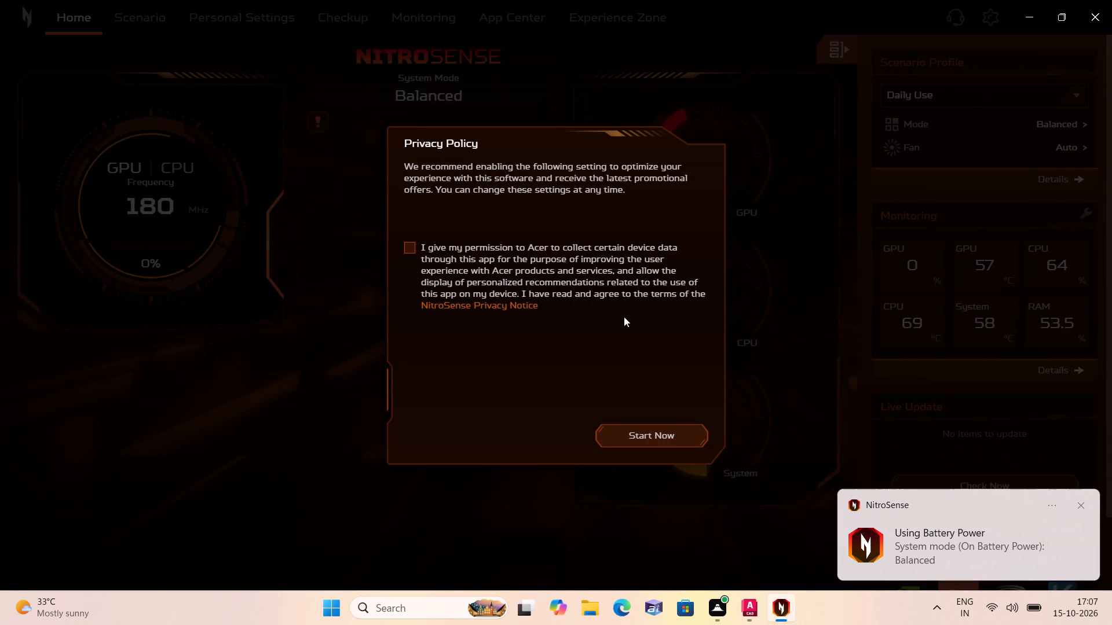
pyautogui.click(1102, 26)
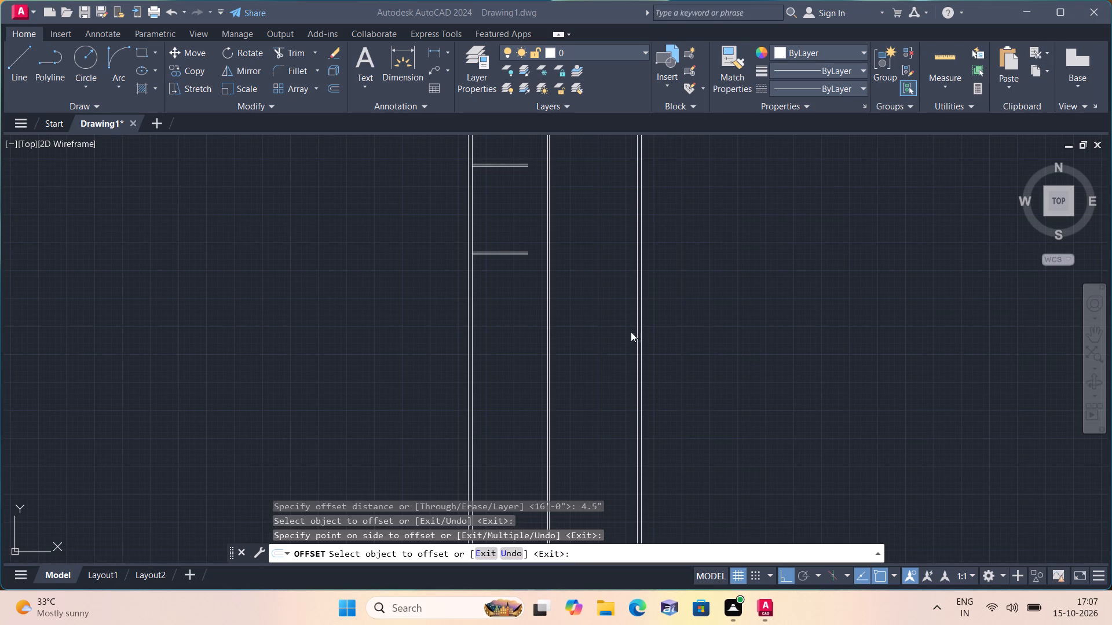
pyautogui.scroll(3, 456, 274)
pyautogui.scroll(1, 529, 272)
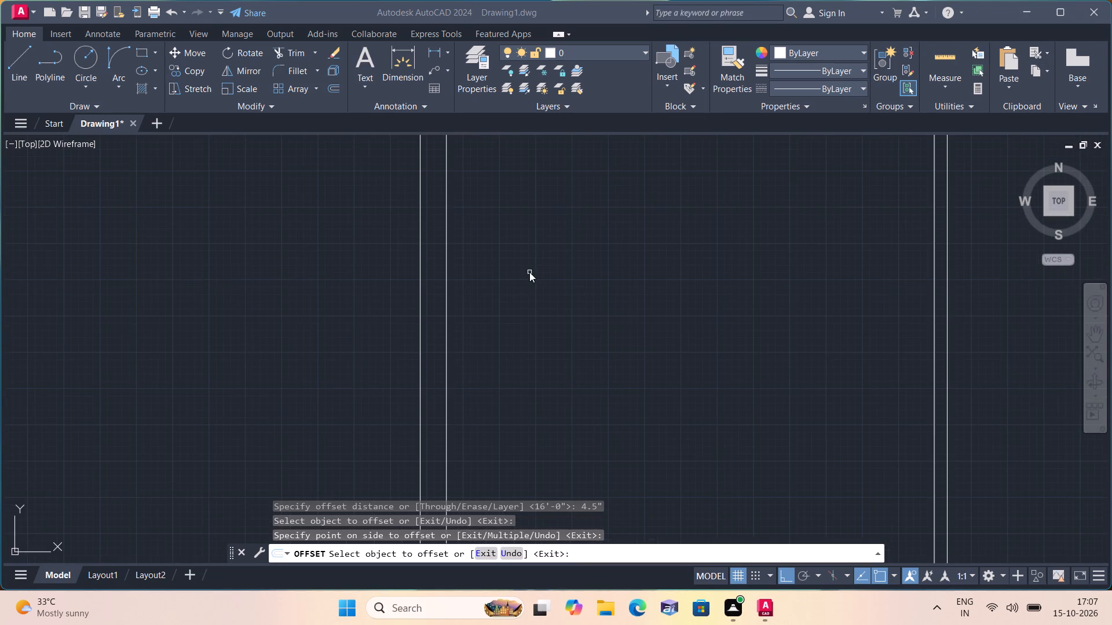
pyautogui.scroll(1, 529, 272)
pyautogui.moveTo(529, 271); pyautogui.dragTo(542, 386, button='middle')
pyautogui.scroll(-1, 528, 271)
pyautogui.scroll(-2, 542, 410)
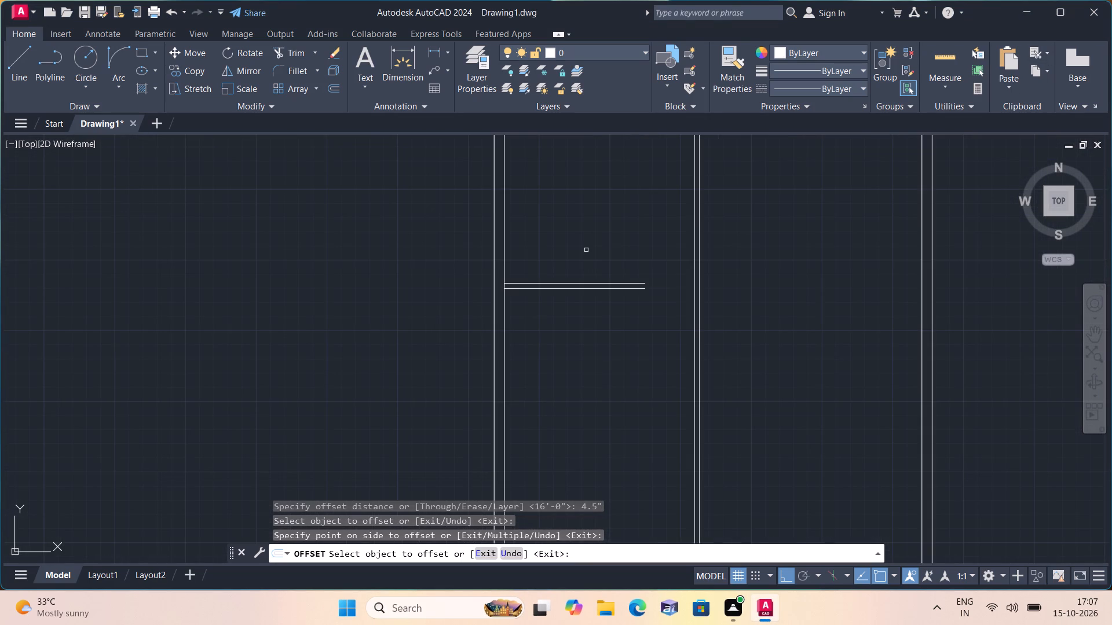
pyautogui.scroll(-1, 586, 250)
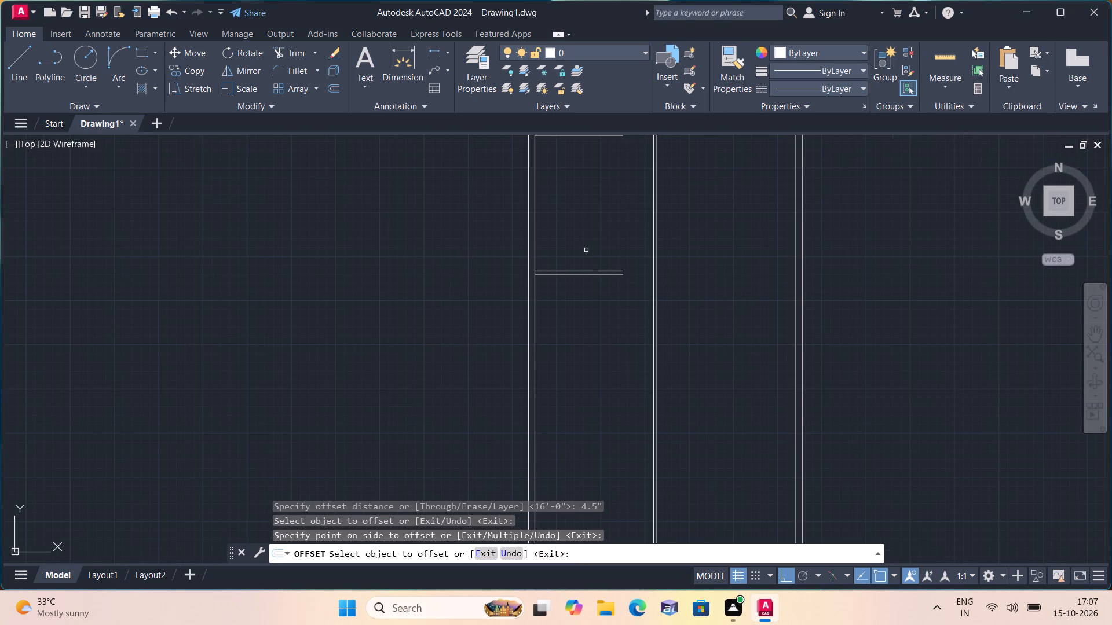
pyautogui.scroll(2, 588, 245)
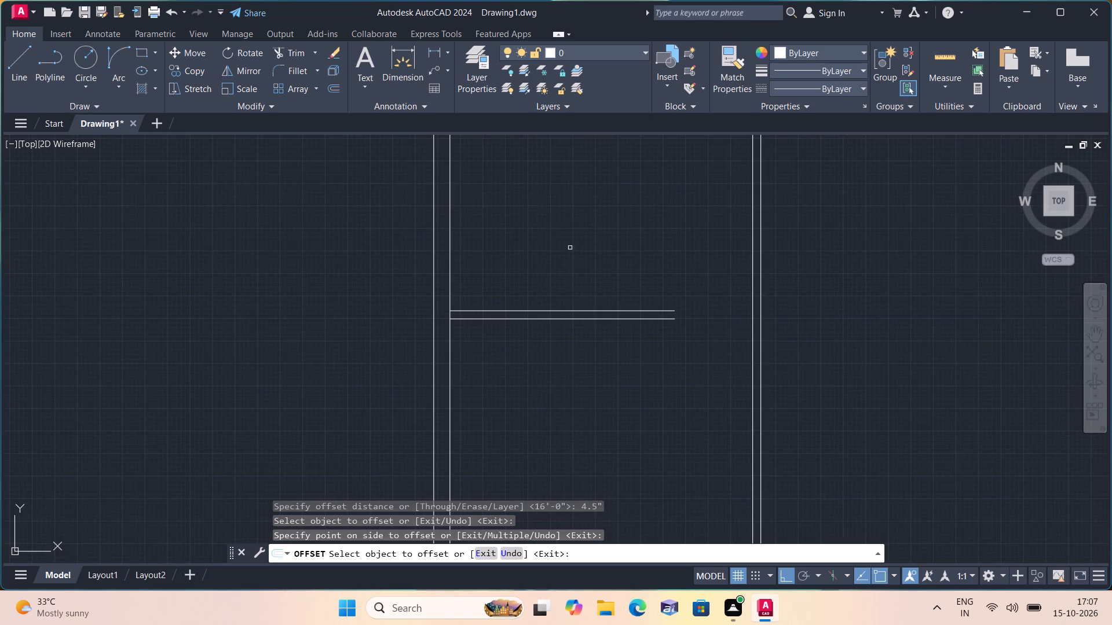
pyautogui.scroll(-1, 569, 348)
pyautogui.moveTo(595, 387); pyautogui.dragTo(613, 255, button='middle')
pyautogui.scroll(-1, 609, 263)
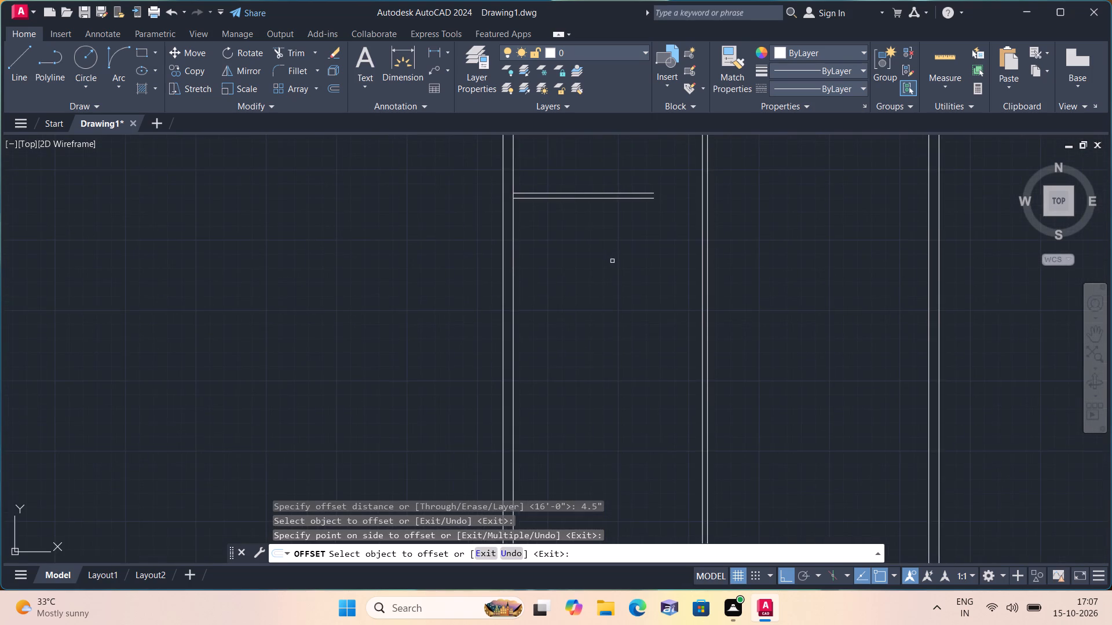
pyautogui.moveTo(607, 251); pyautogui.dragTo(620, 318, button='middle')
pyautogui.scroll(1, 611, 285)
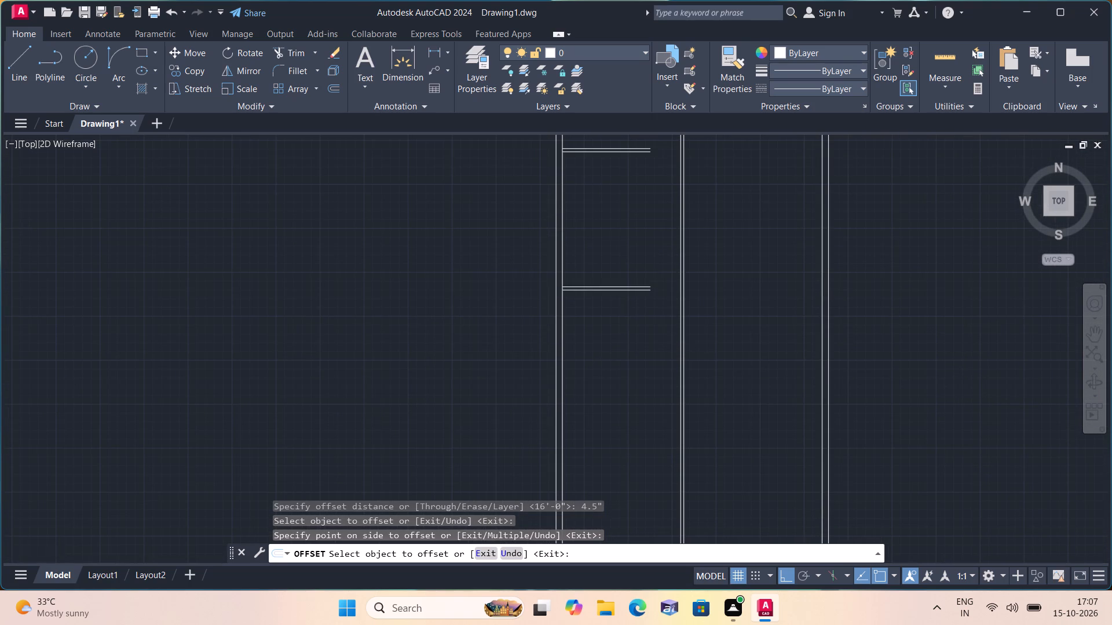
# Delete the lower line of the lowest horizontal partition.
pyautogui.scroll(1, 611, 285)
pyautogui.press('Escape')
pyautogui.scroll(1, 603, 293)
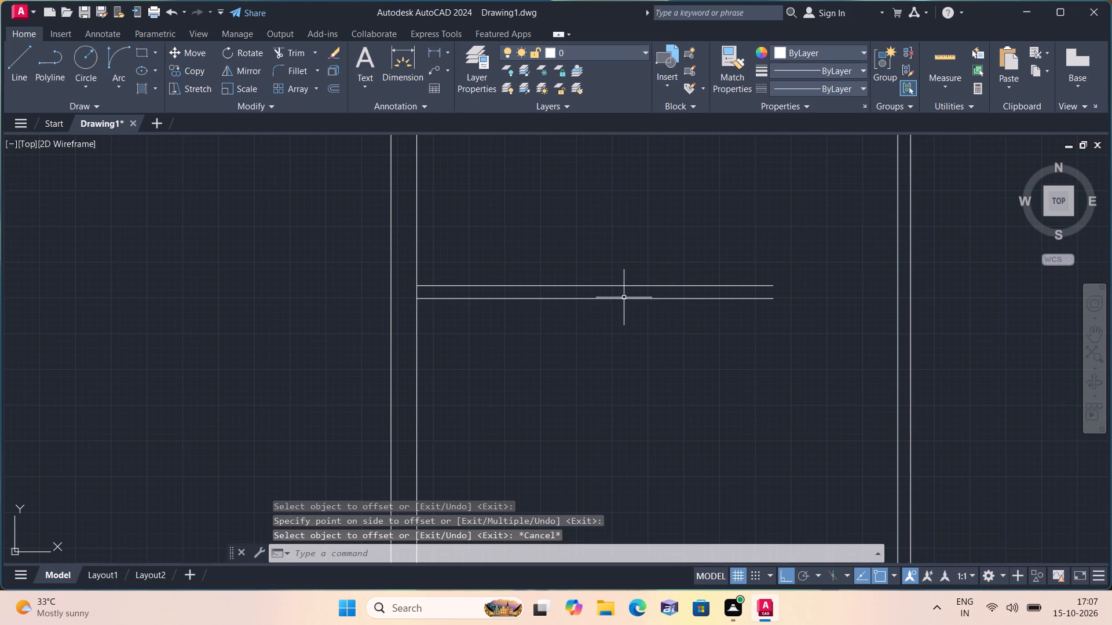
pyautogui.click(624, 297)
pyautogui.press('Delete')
# Delete the remaining single horizontal line below the new horizontal partition.
pyautogui.scroll(-2, 344, 257)
pyautogui.moveTo(348, 259); pyautogui.dragTo(393, 499, button='middle')
pyautogui.scroll(-2, 416, 419)
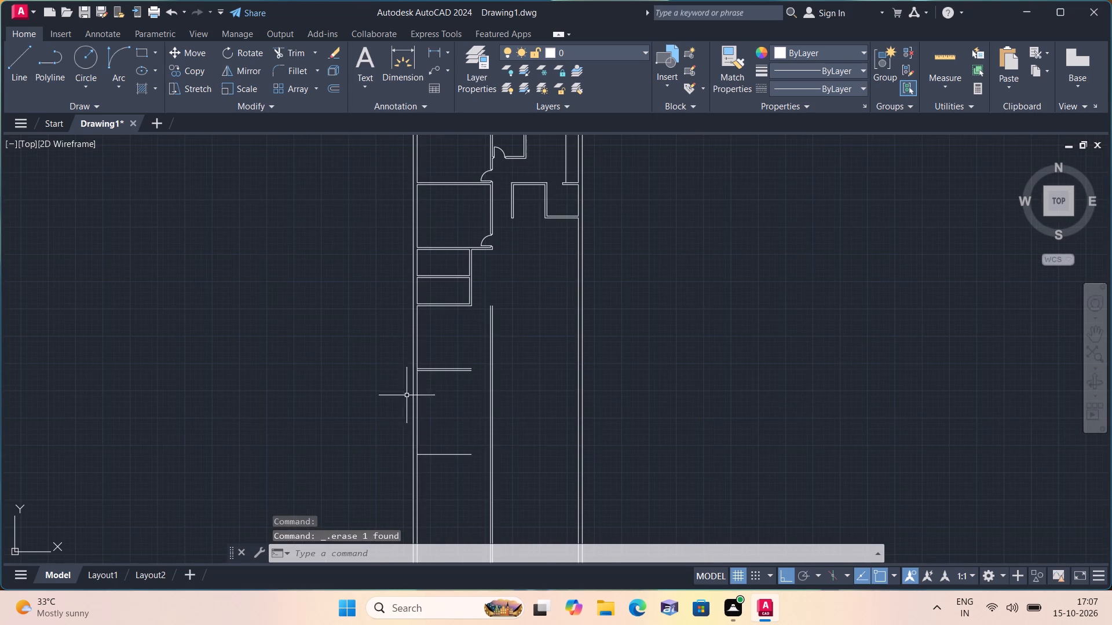
pyautogui.scroll(1, 401, 332)
pyautogui.scroll(-1, 440, 317)
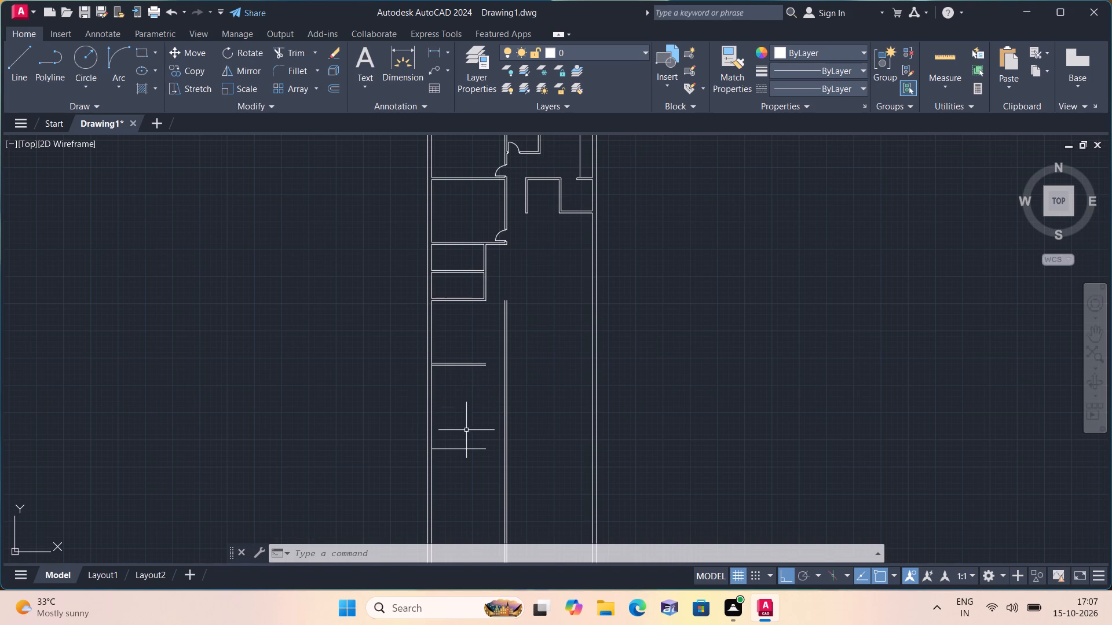
pyautogui.click(451, 471)
pyautogui.click(453, 418)
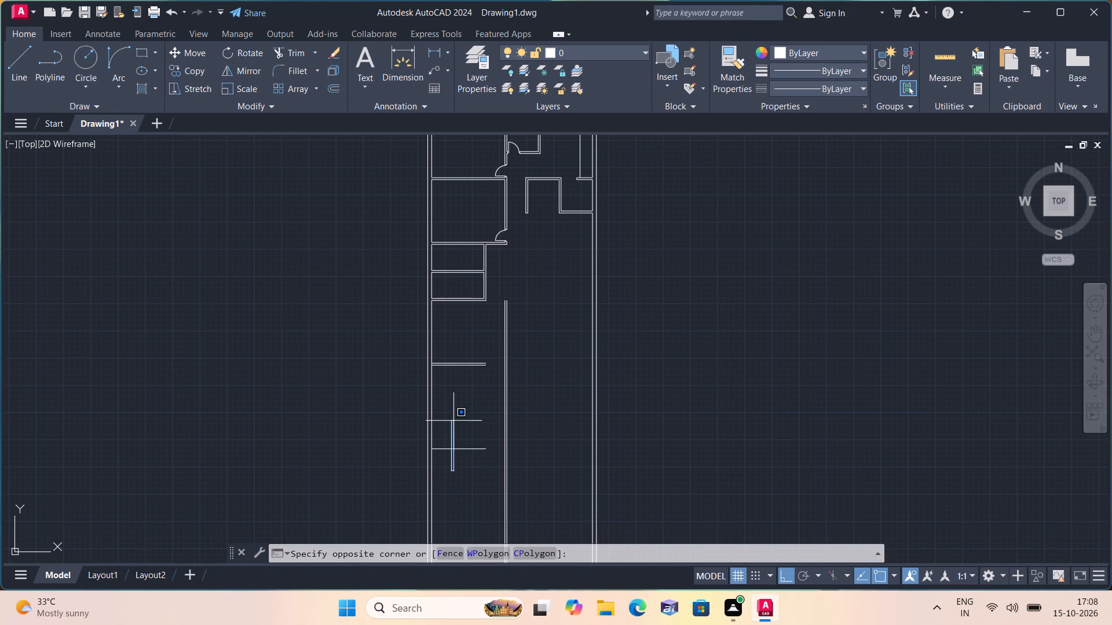
pyautogui.click(477, 467)
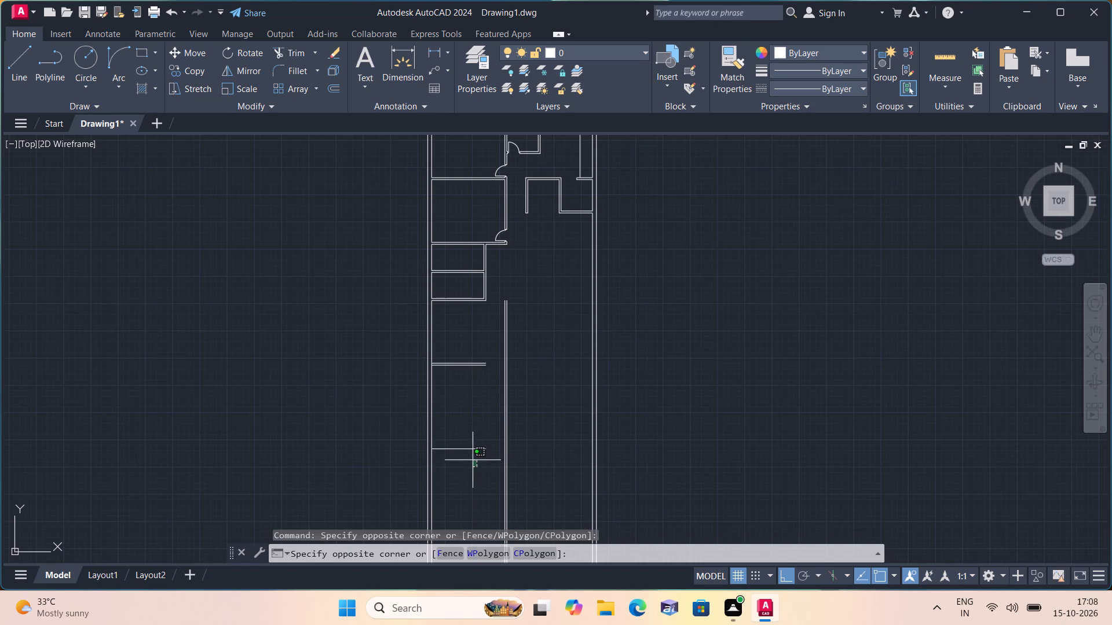
pyautogui.click(451, 409)
pyautogui.press('Delete')
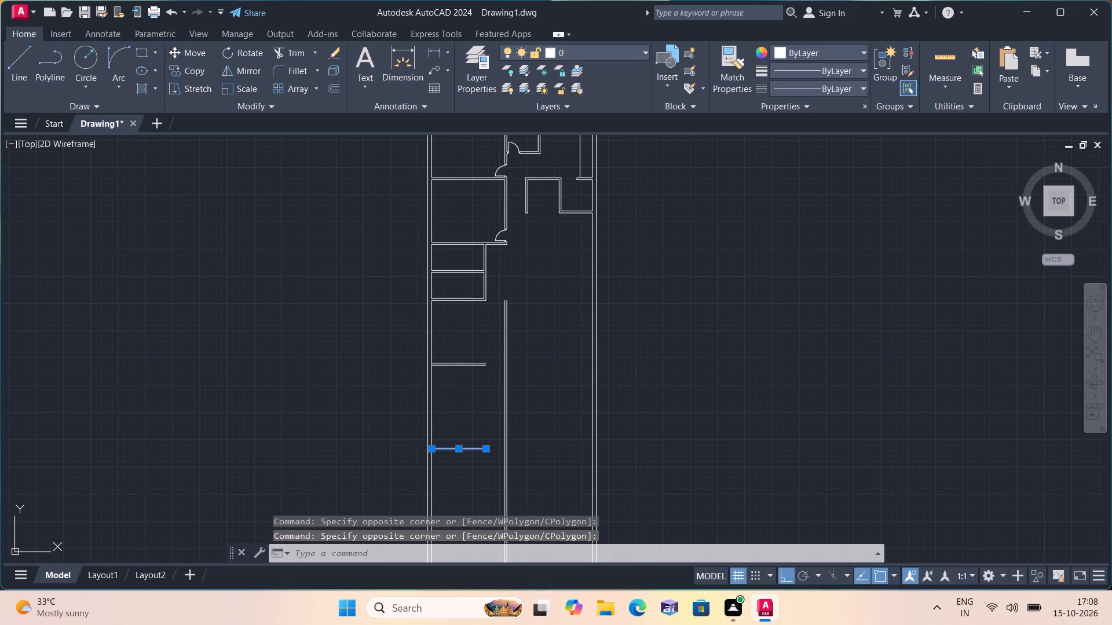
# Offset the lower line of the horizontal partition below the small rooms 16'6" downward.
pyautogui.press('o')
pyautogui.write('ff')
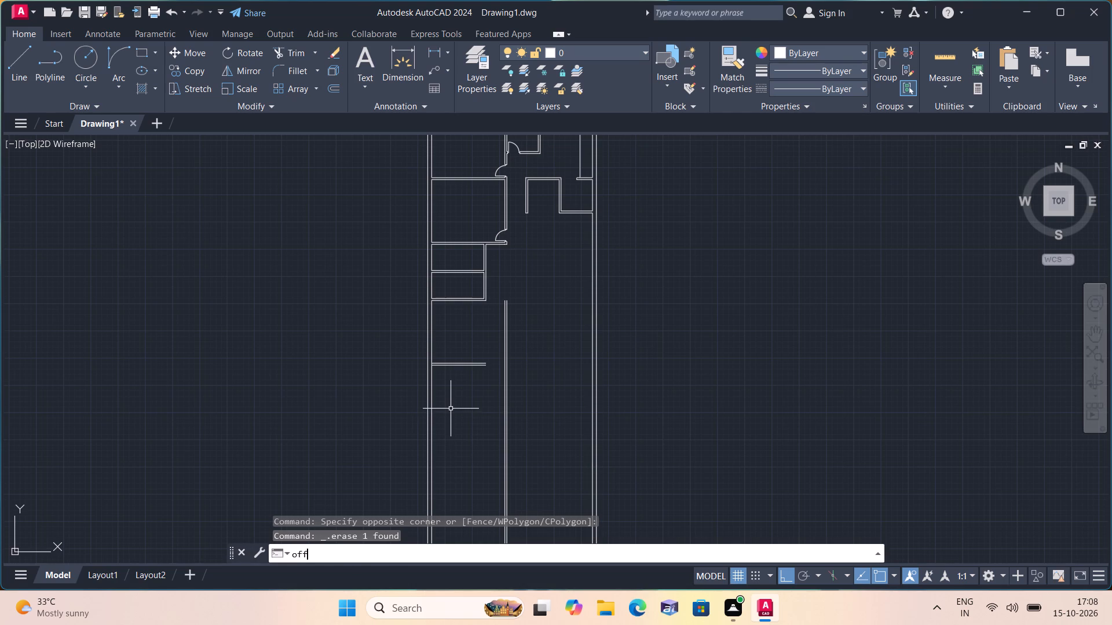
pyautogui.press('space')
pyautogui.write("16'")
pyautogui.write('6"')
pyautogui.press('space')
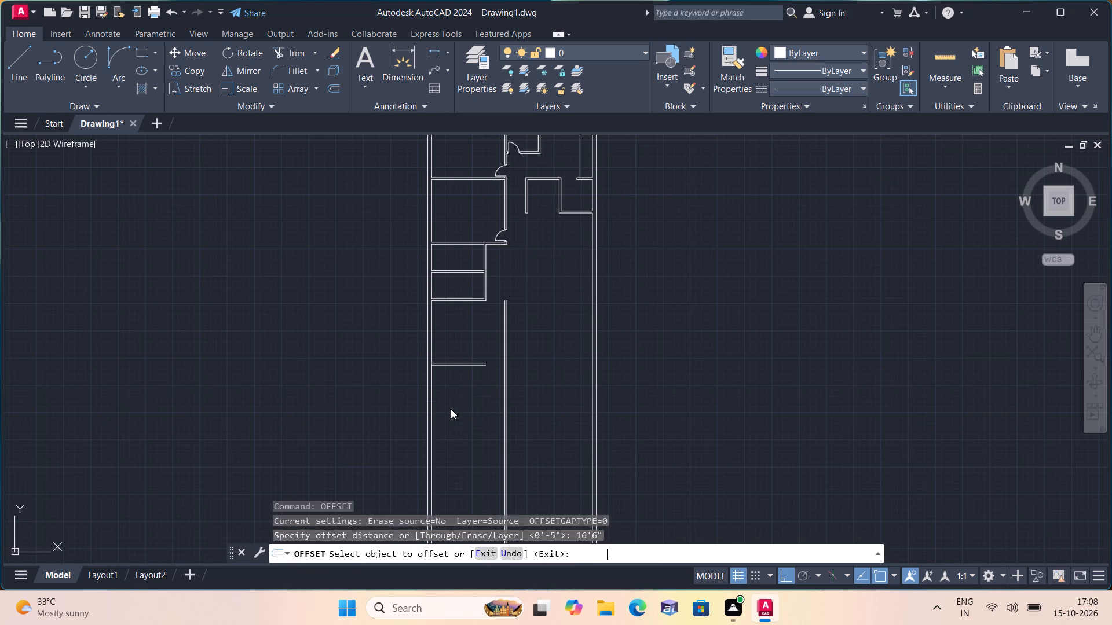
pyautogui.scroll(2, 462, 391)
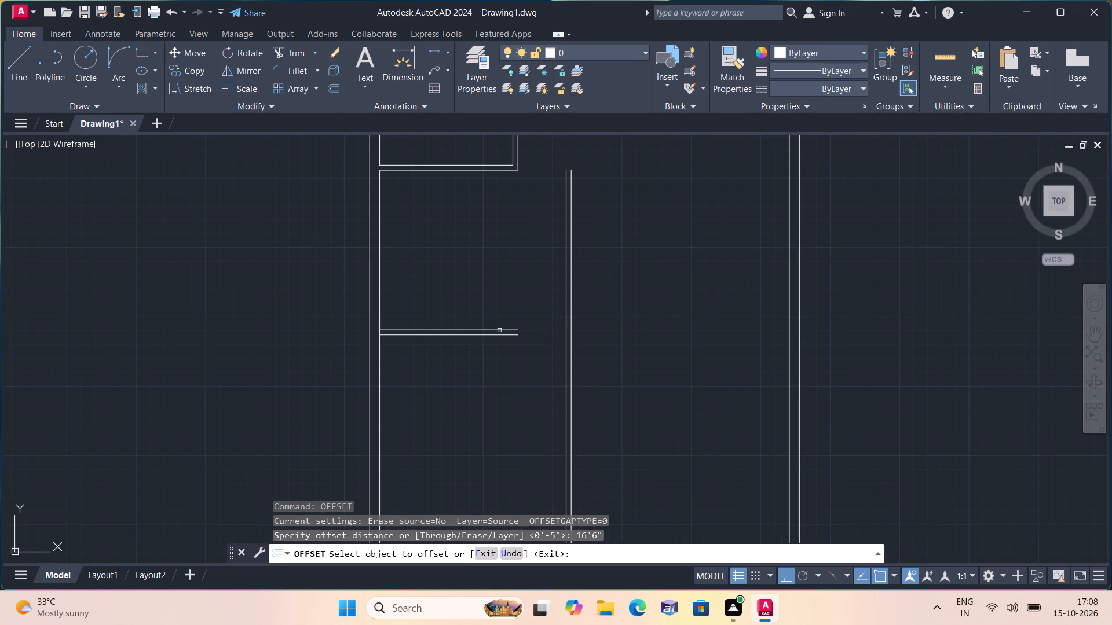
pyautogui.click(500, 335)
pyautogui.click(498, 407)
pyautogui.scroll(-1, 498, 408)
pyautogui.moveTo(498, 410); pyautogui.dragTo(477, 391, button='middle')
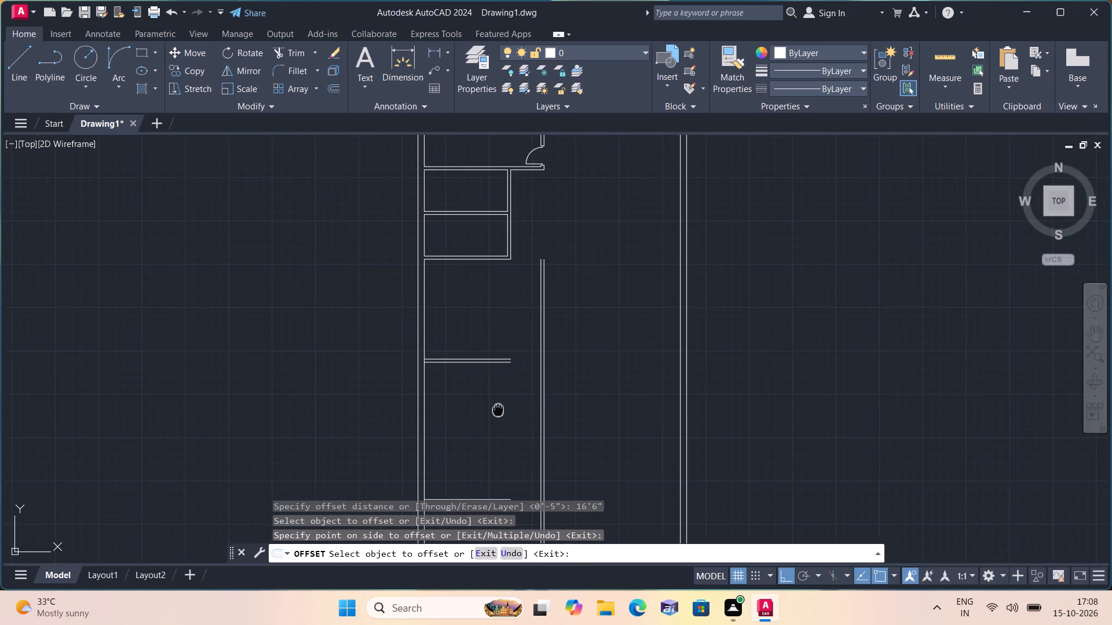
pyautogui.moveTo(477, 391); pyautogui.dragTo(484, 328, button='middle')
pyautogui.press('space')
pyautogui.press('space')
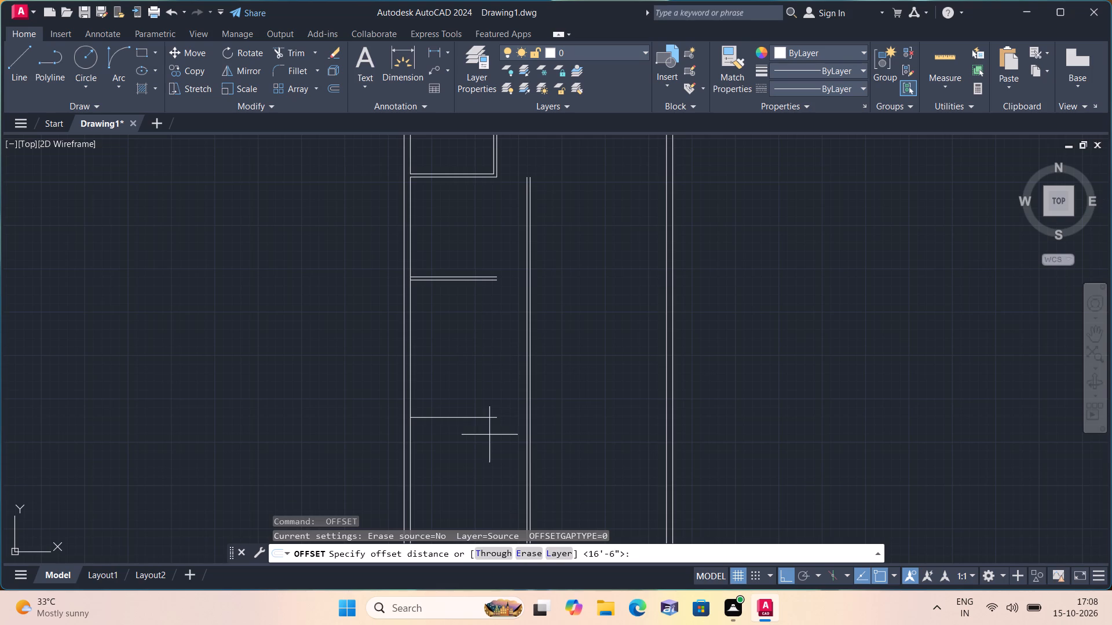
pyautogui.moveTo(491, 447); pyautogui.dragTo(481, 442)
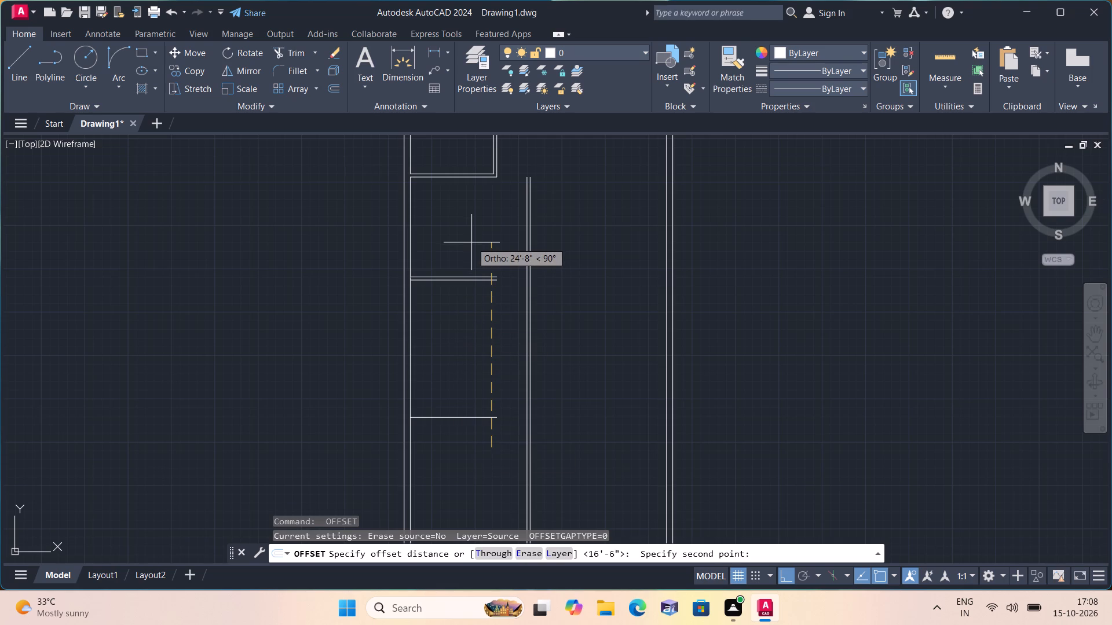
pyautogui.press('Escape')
# Delete all three horizontal lines below the small rooms, between the left outer wall and the vertical partition.
pyautogui.click(469, 461)
pyautogui.click(467, 244)
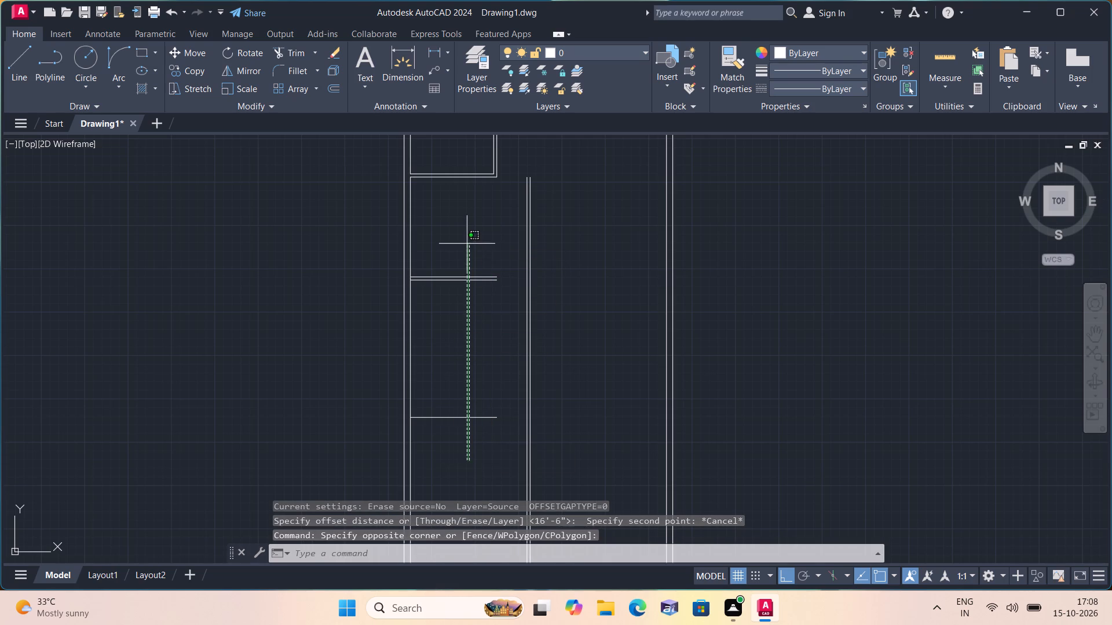
pyautogui.press('Delete')
# Offset the bottom line of the lower small room's partition 12' downward.
pyautogui.write('off')
pyautogui.press('space')
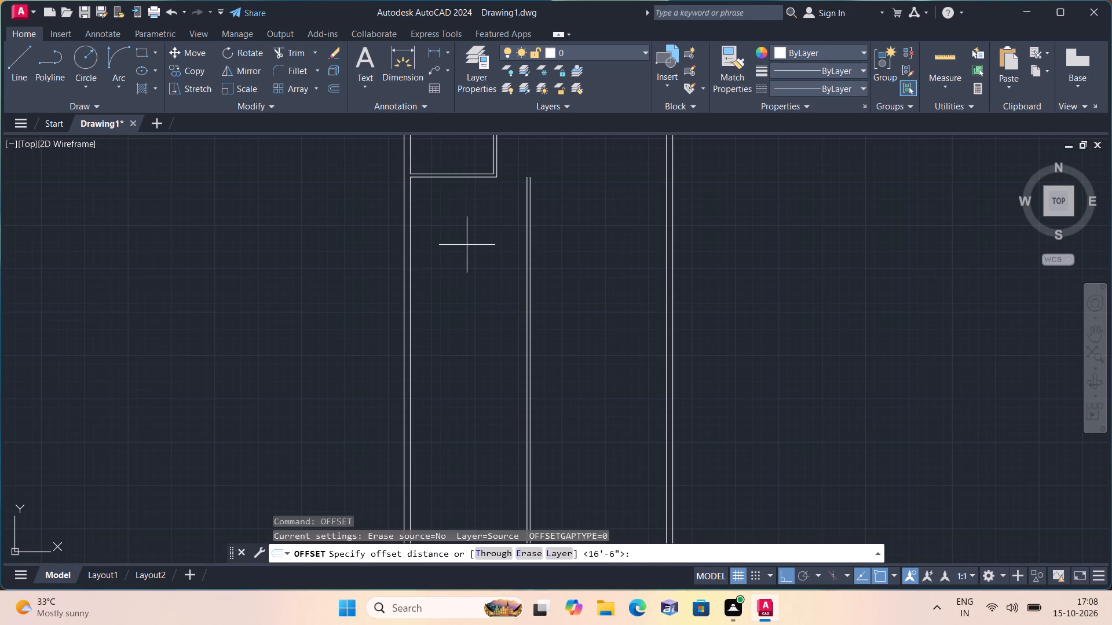
pyautogui.write("12'")
pyautogui.press('space')
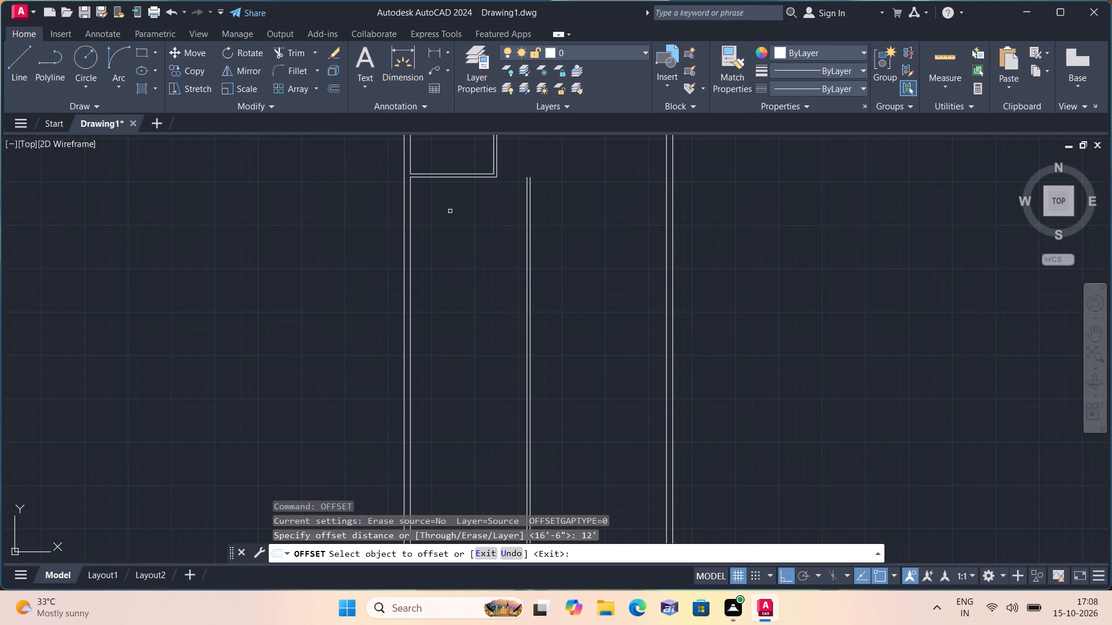
pyautogui.scroll(2, 471, 178)
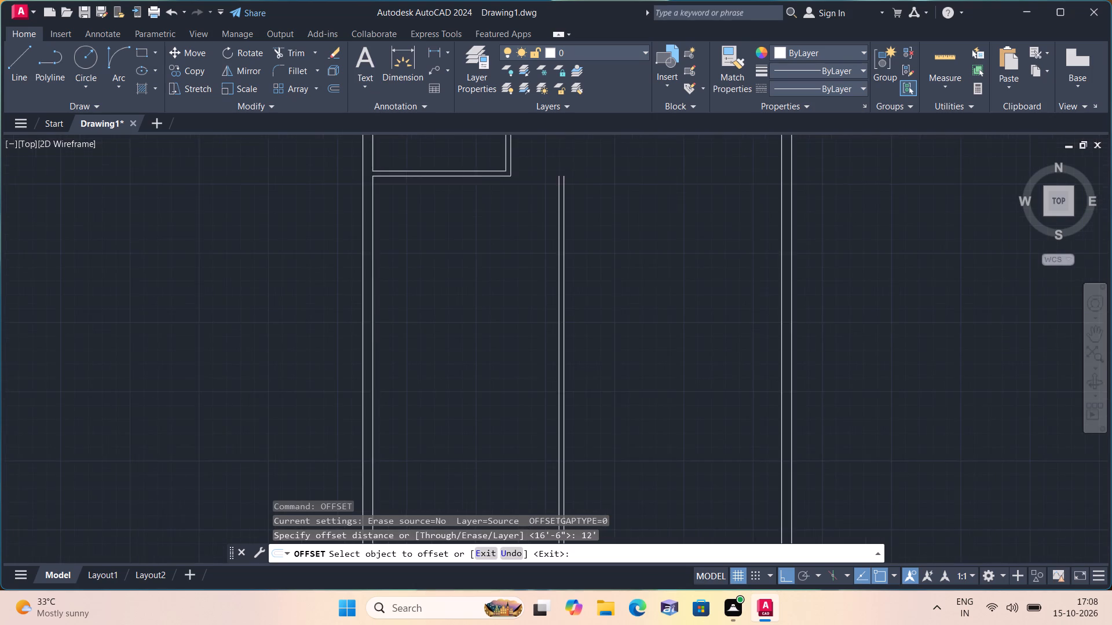
pyautogui.scroll(-1, 471, 178)
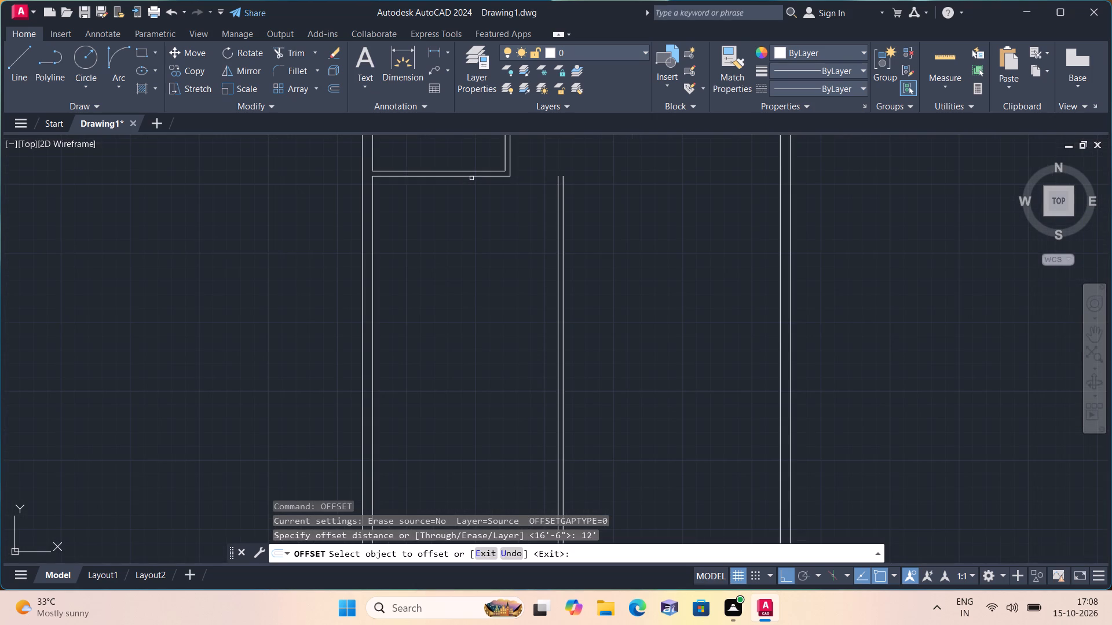
pyautogui.click(474, 178)
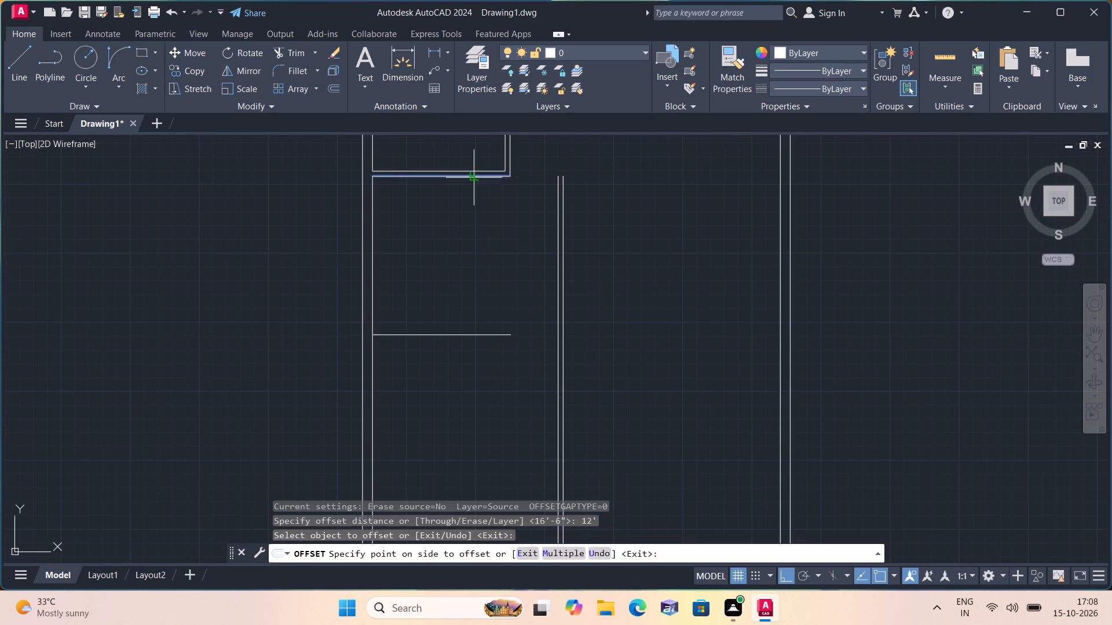
pyautogui.click(458, 292)
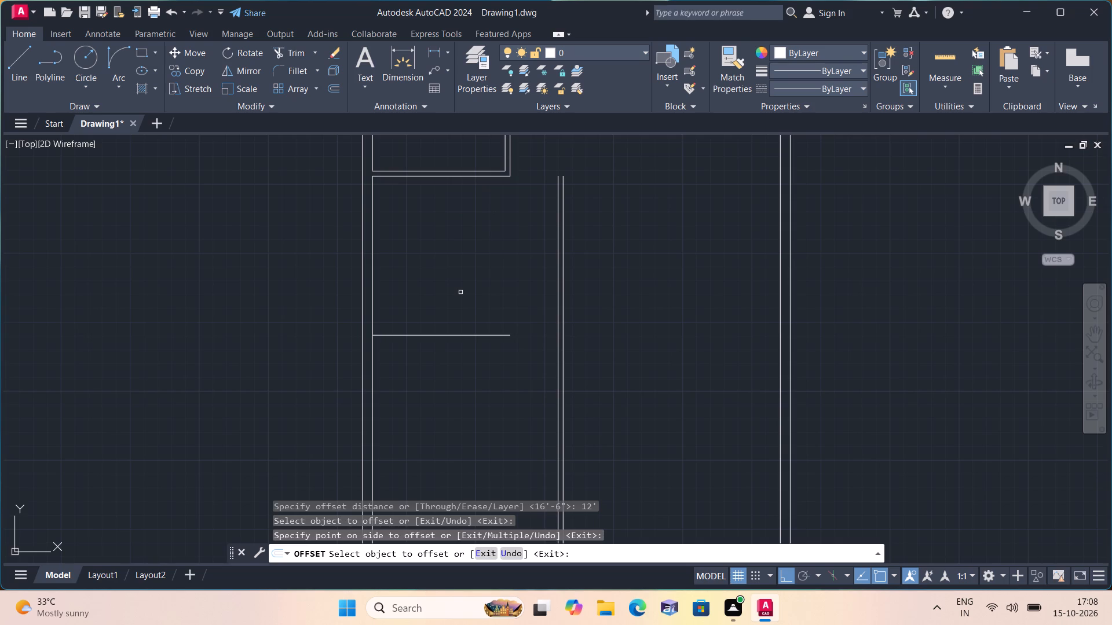
pyautogui.press('space')
# Offset the single horizontal line below the small rooms 9" downward to form a partition.
pyautogui.press('space')
pyautogui.press('4')
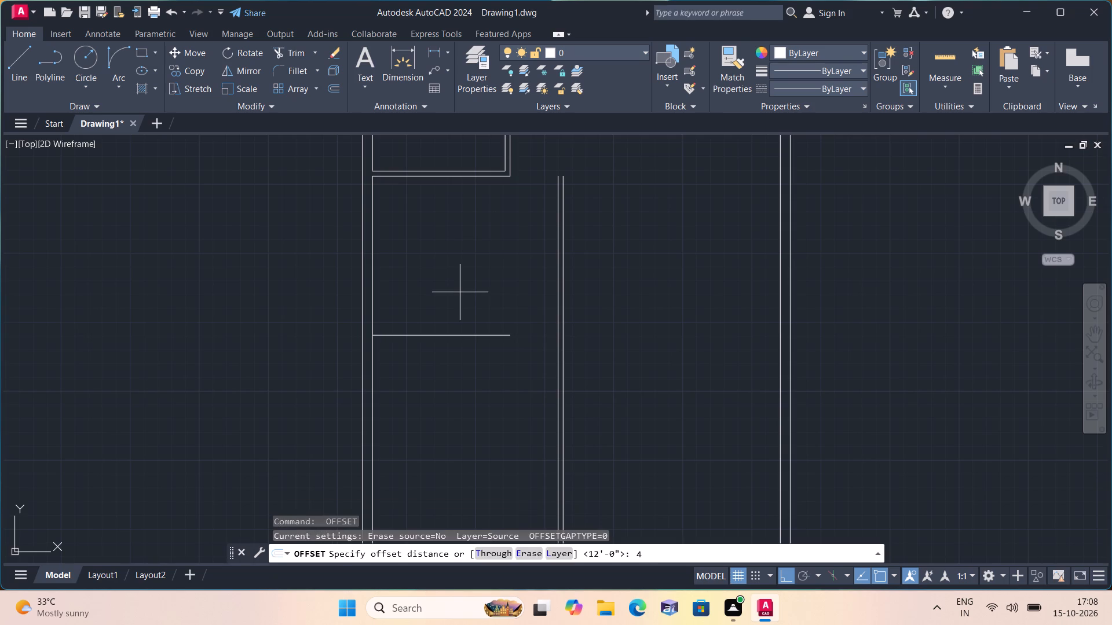
pyautogui.press('.')
pyautogui.press('BackSpace')
pyautogui.press('BackSpace')
pyautogui.write('9"')
pyautogui.press('space')
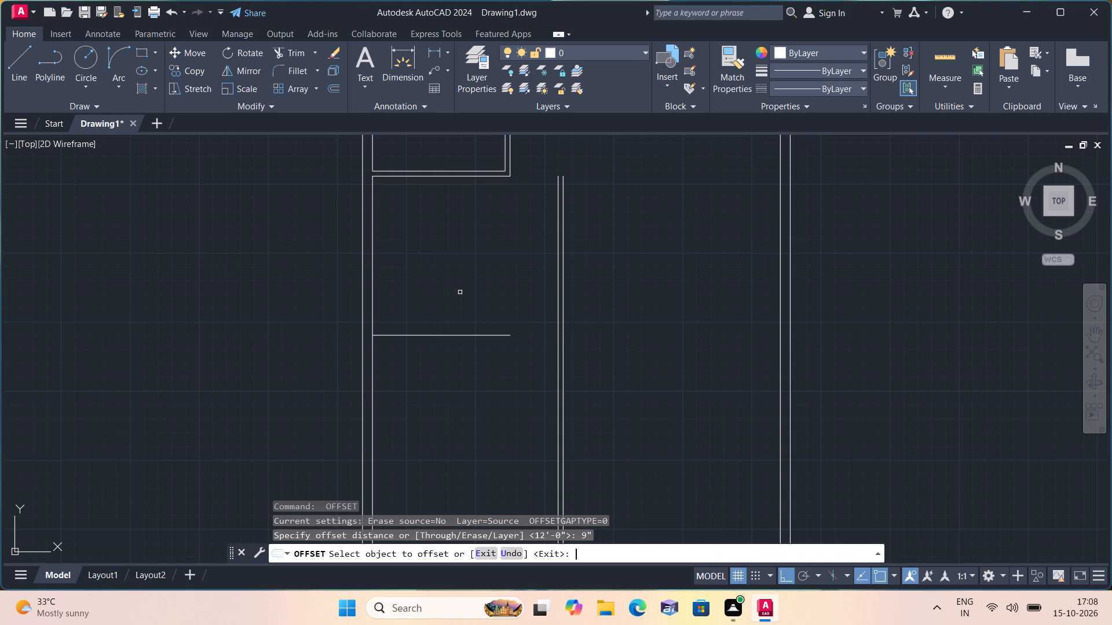
pyautogui.click(466, 335)
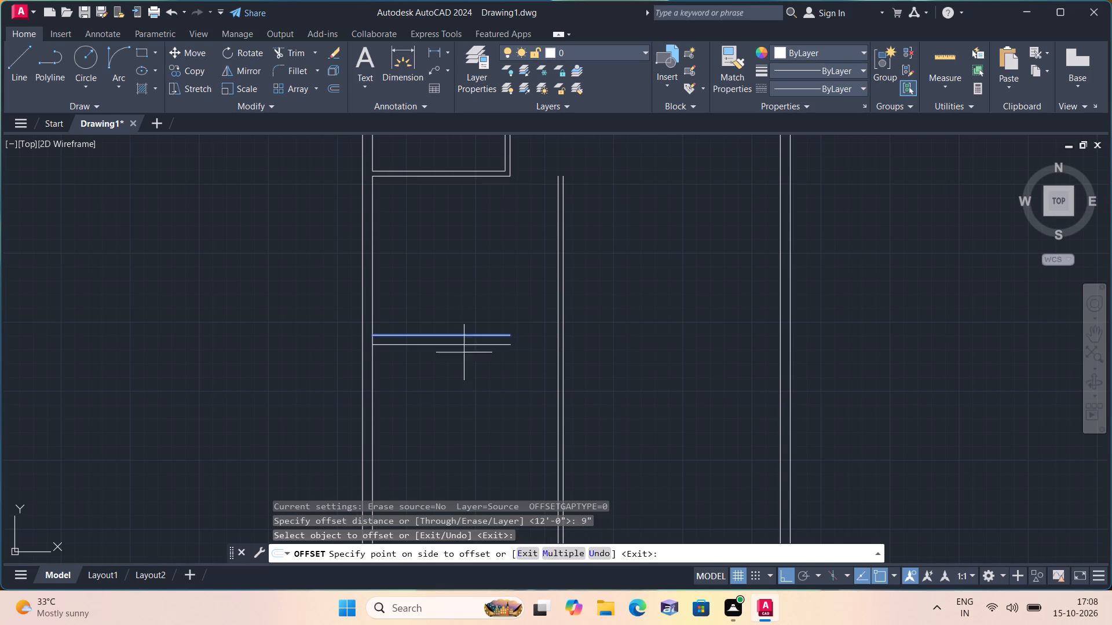
pyautogui.click(459, 400)
pyautogui.press('space')
# Offset the lower line of the 9" partition 16'6" downward.
pyautogui.press('space')
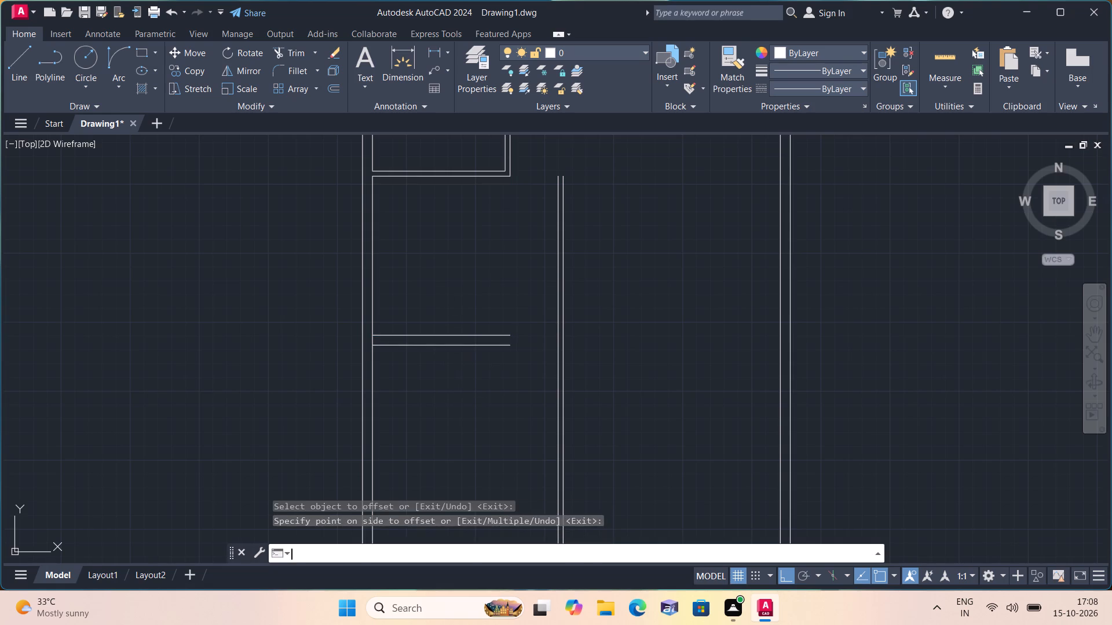
pyautogui.press('1')
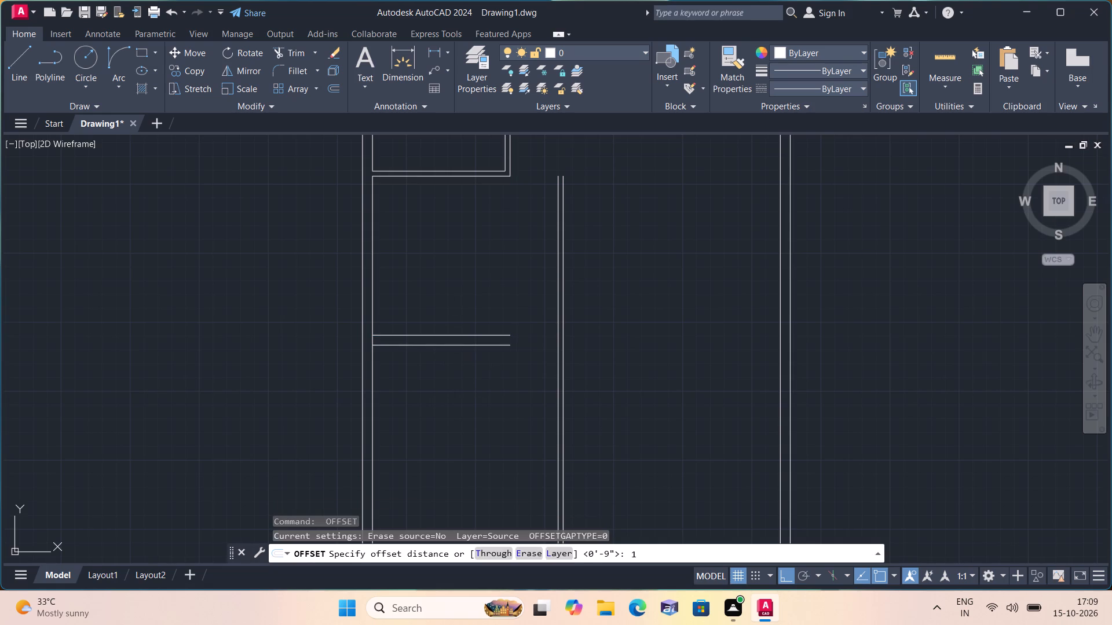
pyautogui.write('6\'6"')
pyautogui.press('space')
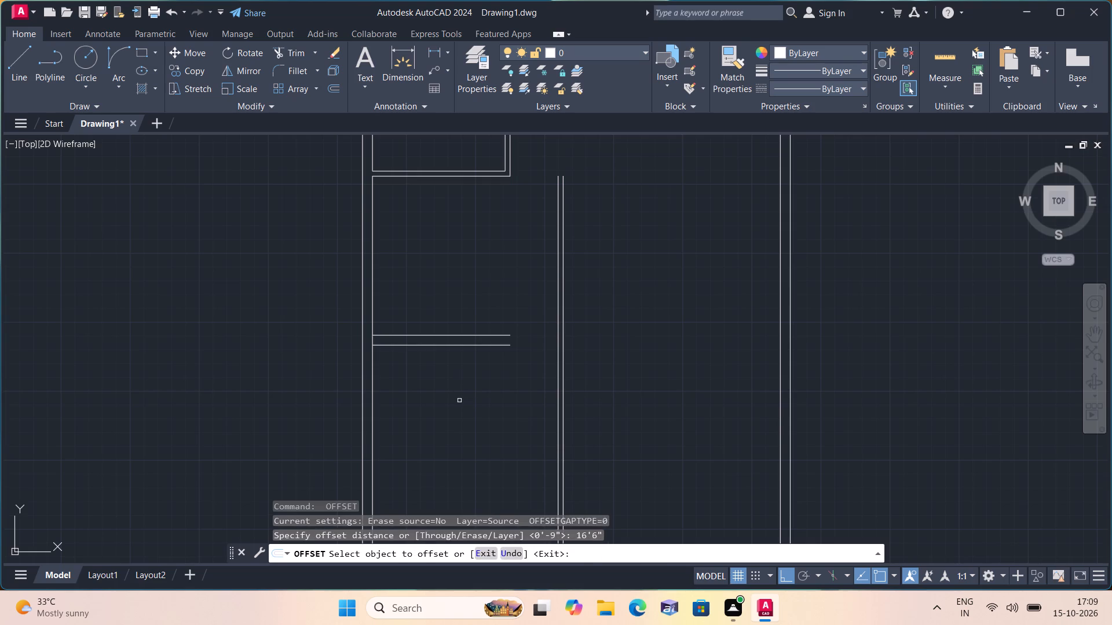
pyautogui.click(482, 347)
pyautogui.click(475, 437)
pyautogui.moveTo(472, 435); pyautogui.dragTo(507, 324, button='middle')
pyautogui.scroll(-1, 480, 388)
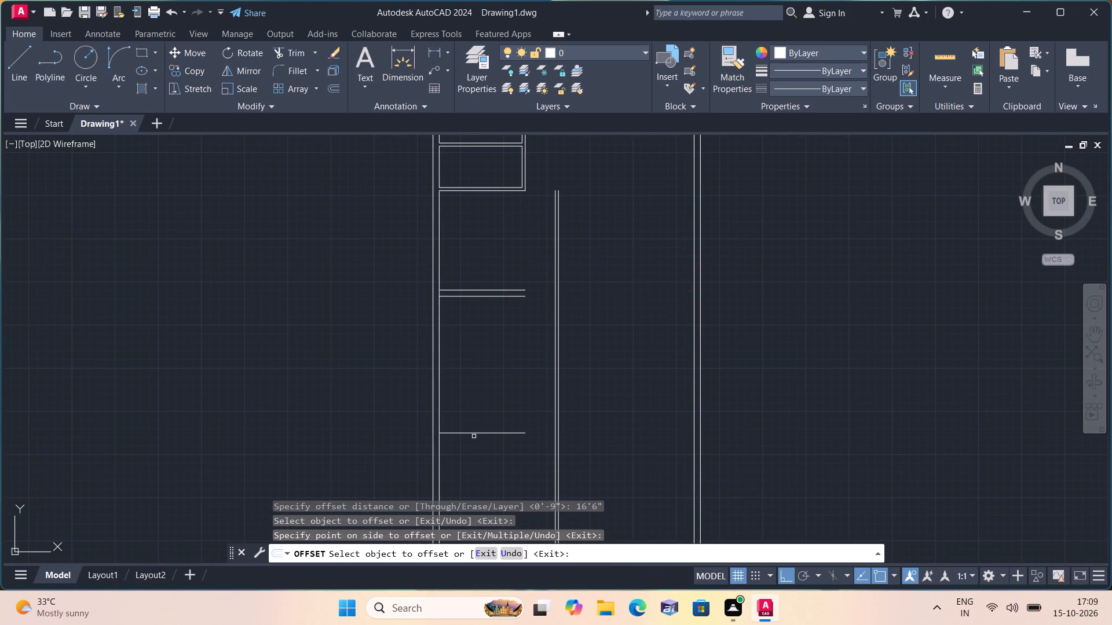
pyautogui.press('space')
# Offset the lowest horizontal line 4.5" downward to form the bottom wall.
pyautogui.press('space')
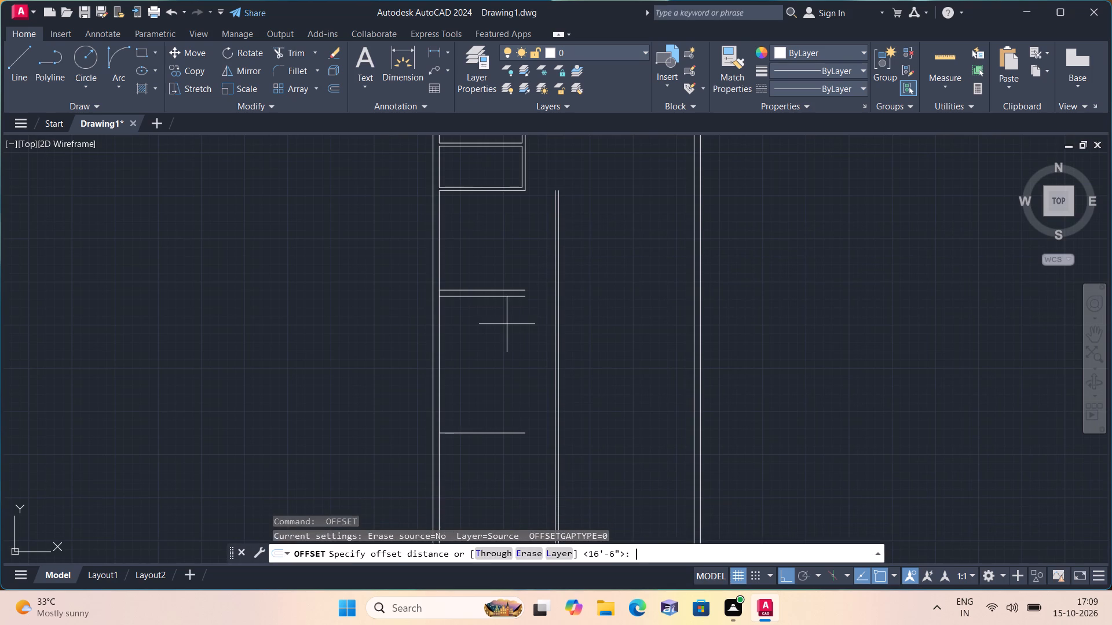
pyautogui.write('4.5"')
pyautogui.press('space')
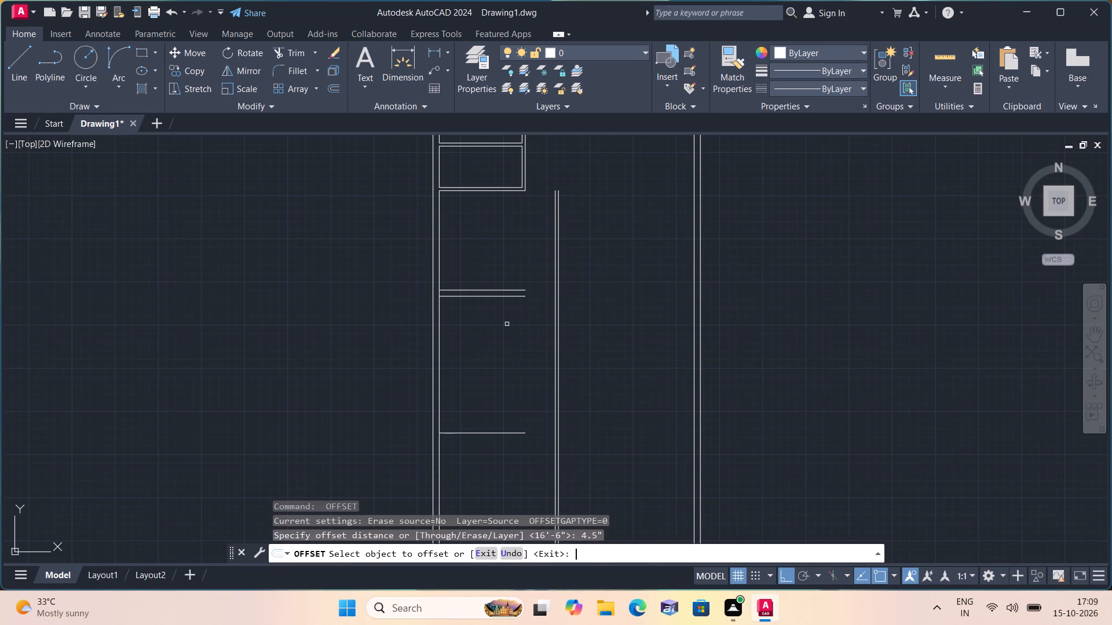
pyautogui.click(467, 432)
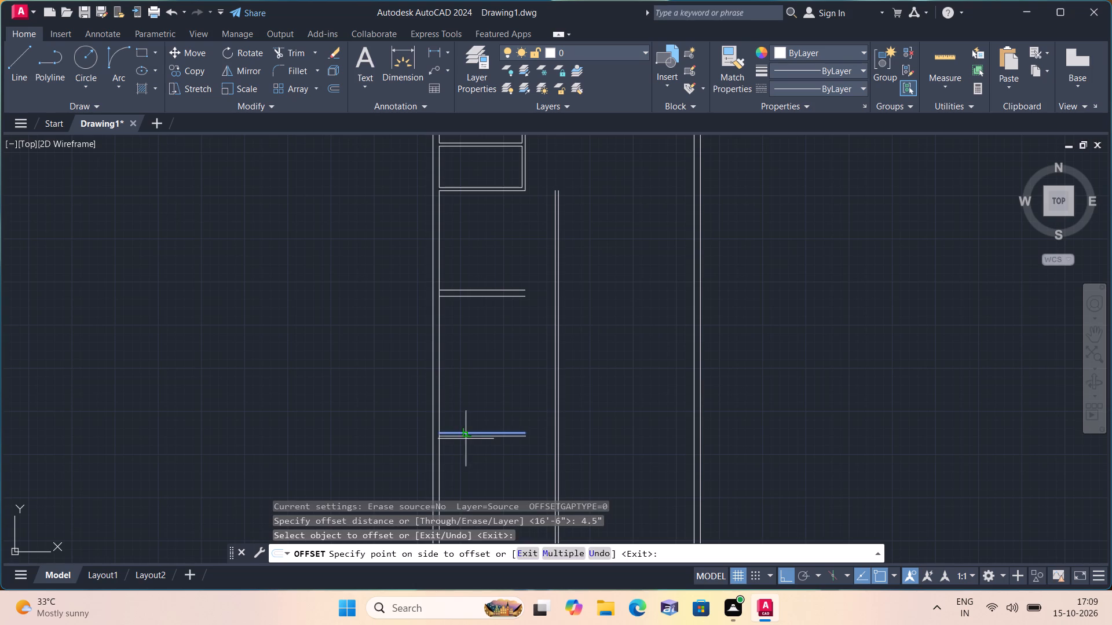
pyautogui.click(463, 478)
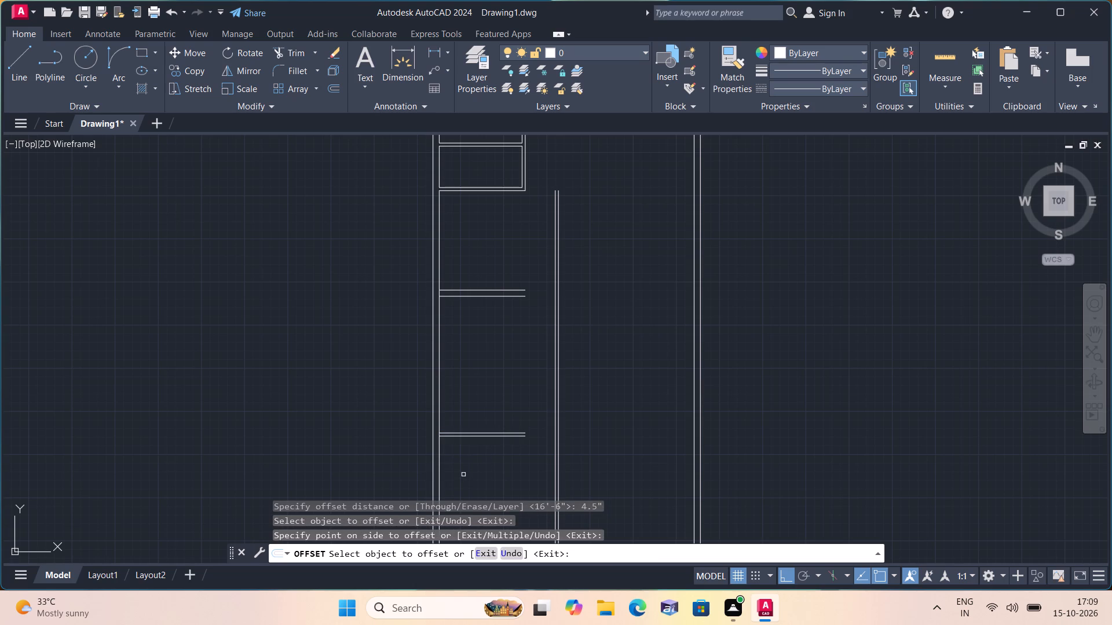
pyautogui.press('space')
# Extend both lines of the bottom wall to the outer faces of the left and right outer walls.
pyautogui.write('exte')
pyautogui.press('space')
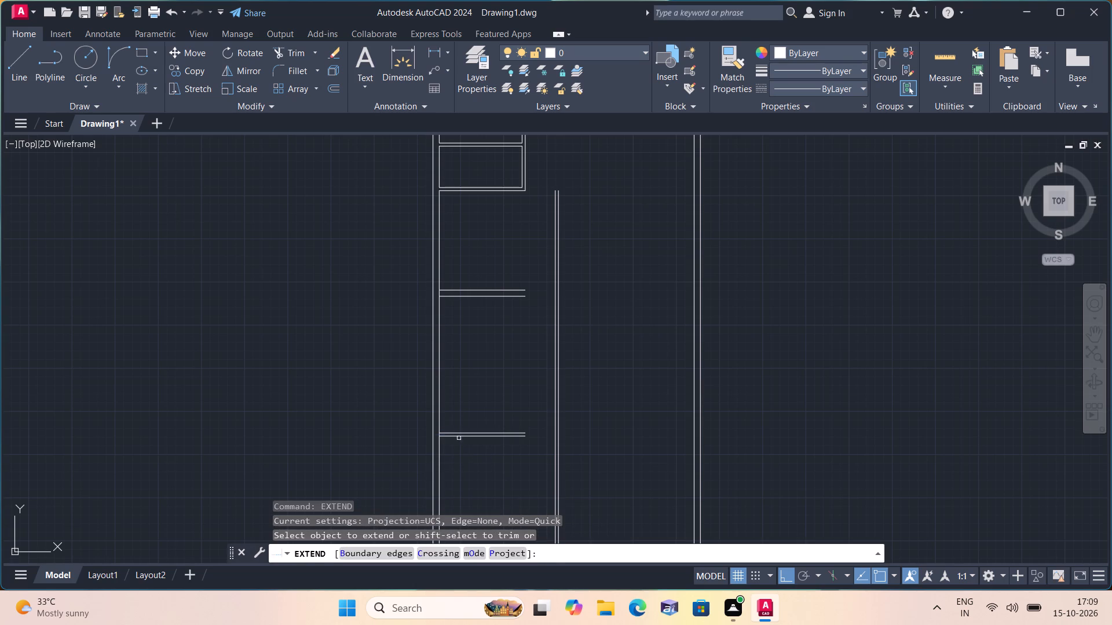
pyautogui.click(460, 432)
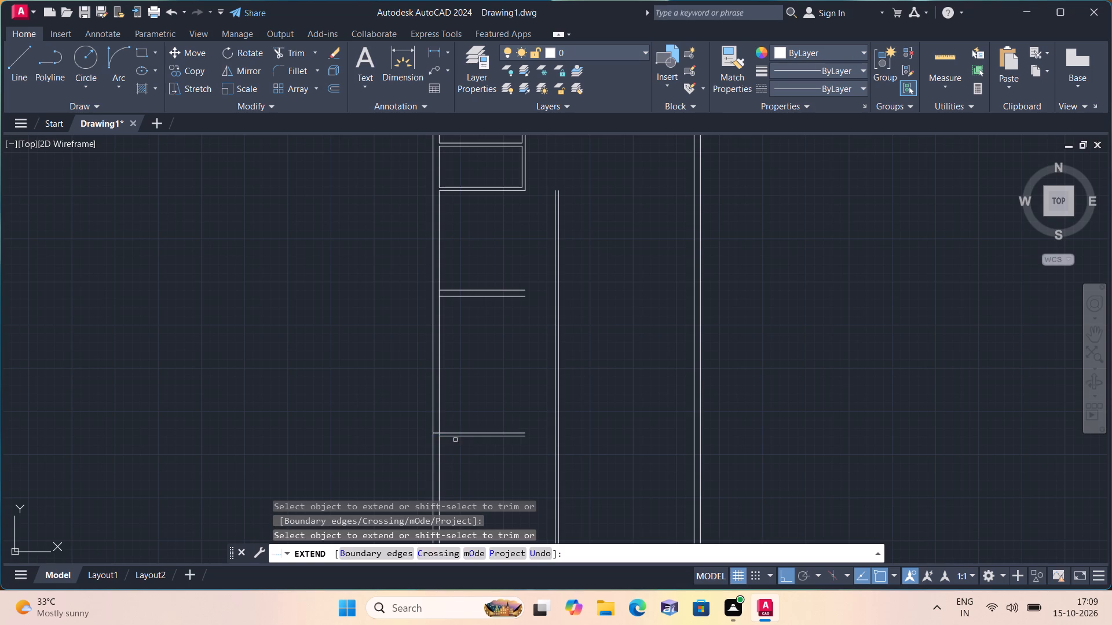
pyautogui.click(451, 436)
pyautogui.moveTo(524, 374); pyautogui.dragTo(545, 420)
pyautogui.moveTo(545, 420); pyautogui.dragTo(547, 424)
pyautogui.moveTo(516, 398); pyautogui.dragTo(515, 480)
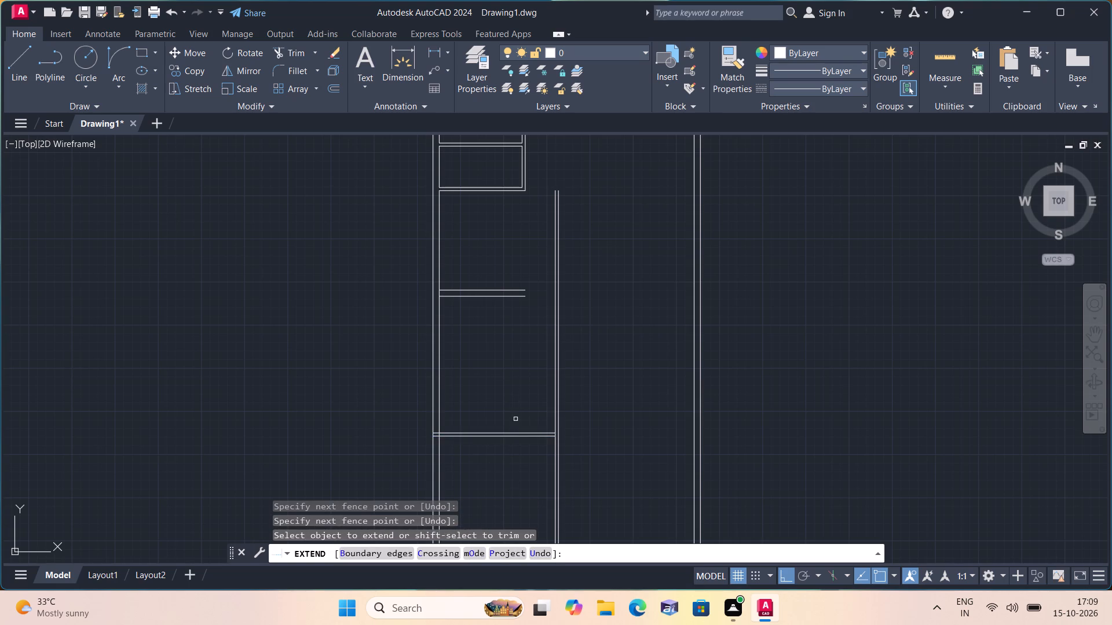
pyautogui.moveTo(521, 436); pyautogui.dragTo(516, 487)
pyautogui.moveTo(518, 377); pyautogui.dragTo(520, 471)
pyautogui.moveTo(537, 389); pyautogui.dragTo(536, 499)
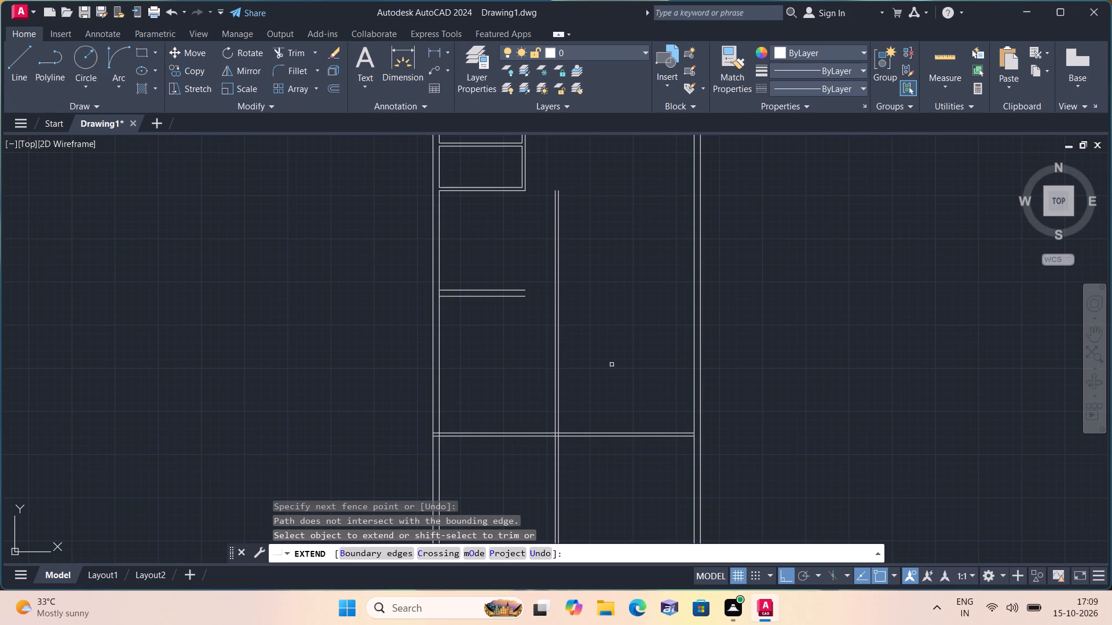
pyautogui.moveTo(631, 363); pyautogui.dragTo(609, 505)
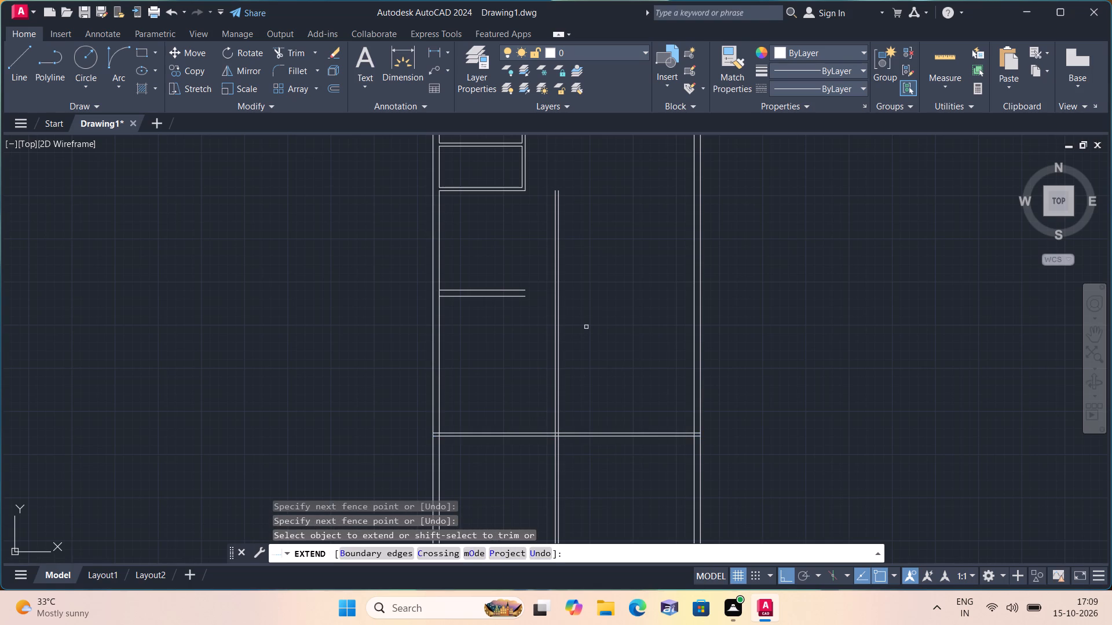
pyautogui.press('space')
# Trim all vertical wall lines that run below the bottom wall.
pyautogui.write('trim')
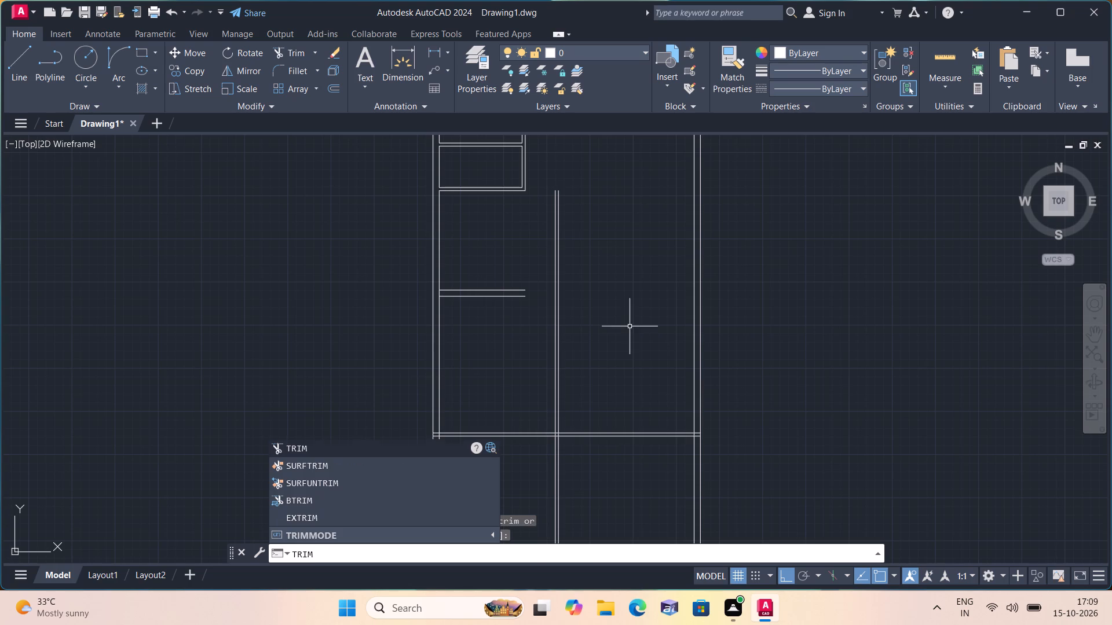
pyautogui.press('space')
pyautogui.scroll(-1, 619, 322)
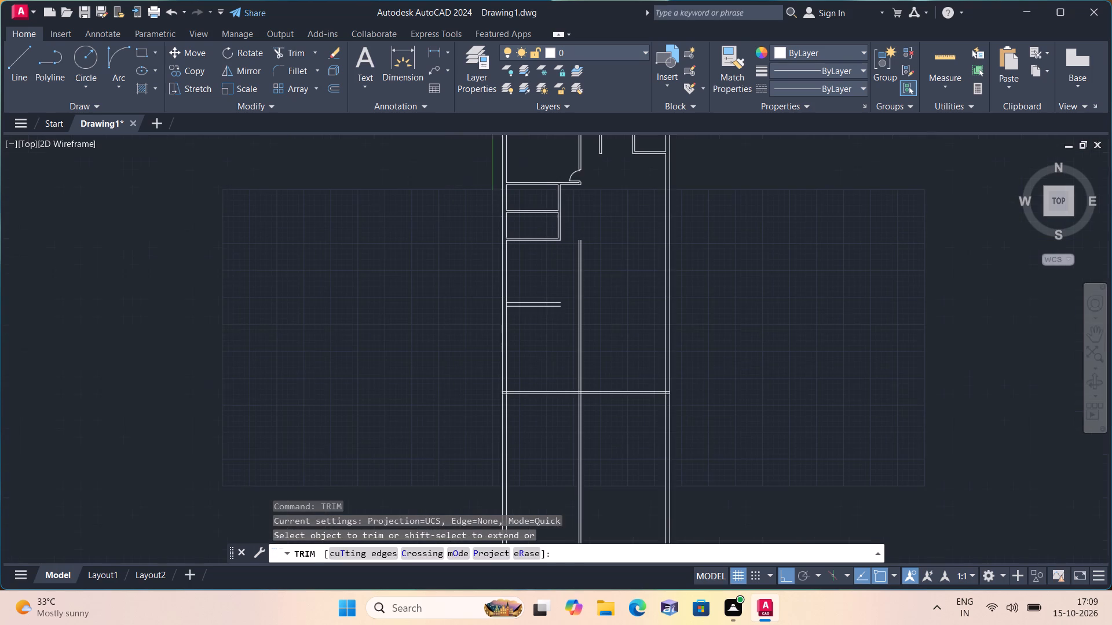
pyautogui.click(351, 448)
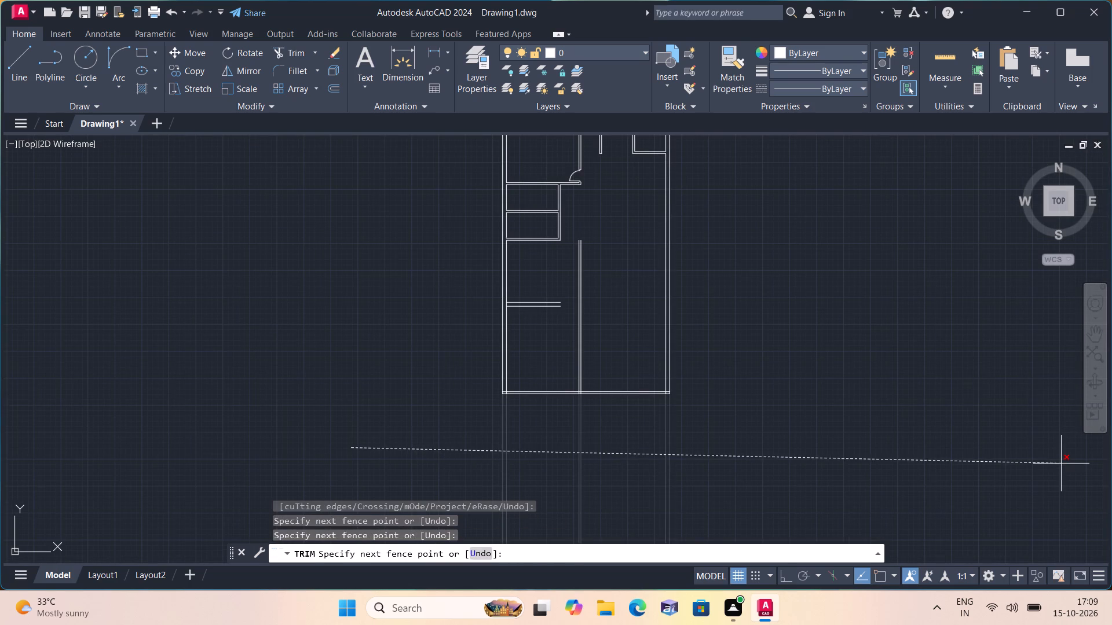
pyautogui.click(1061, 462)
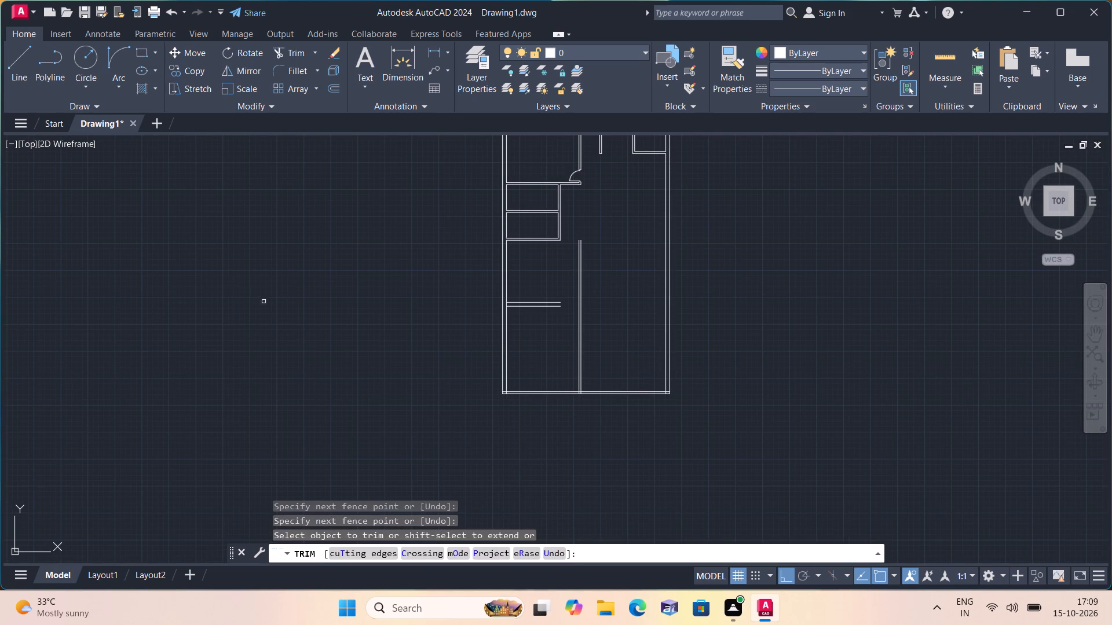
# Trim the left outer wall's inner line between the 9" partition's two lines and from there down to the bottom wall.
pyautogui.scroll(3, 499, 302)
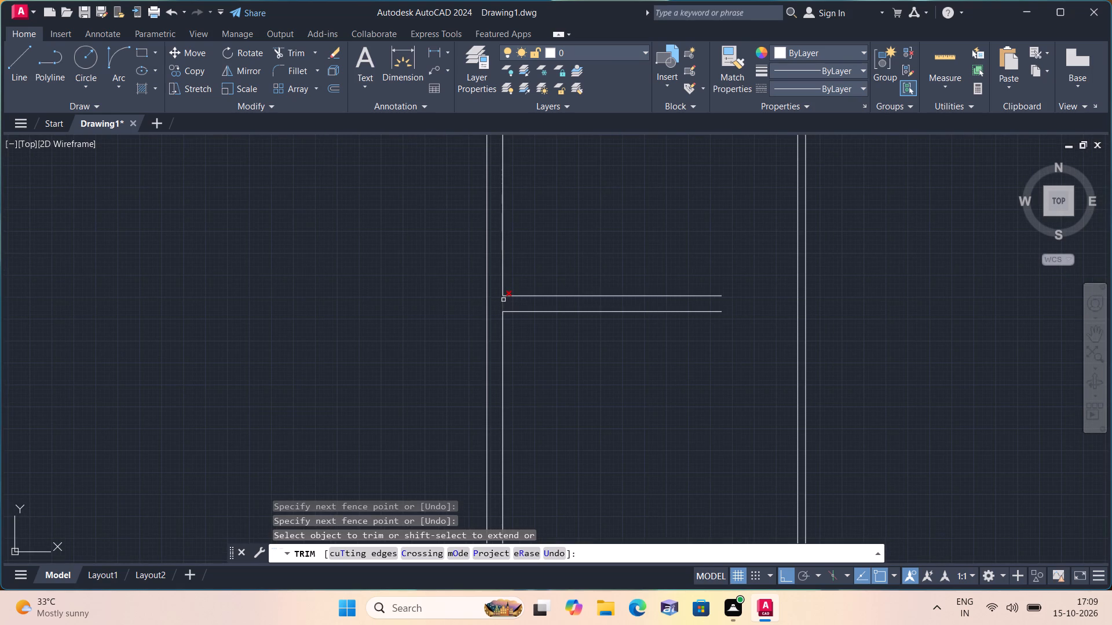
pyautogui.click(503, 300)
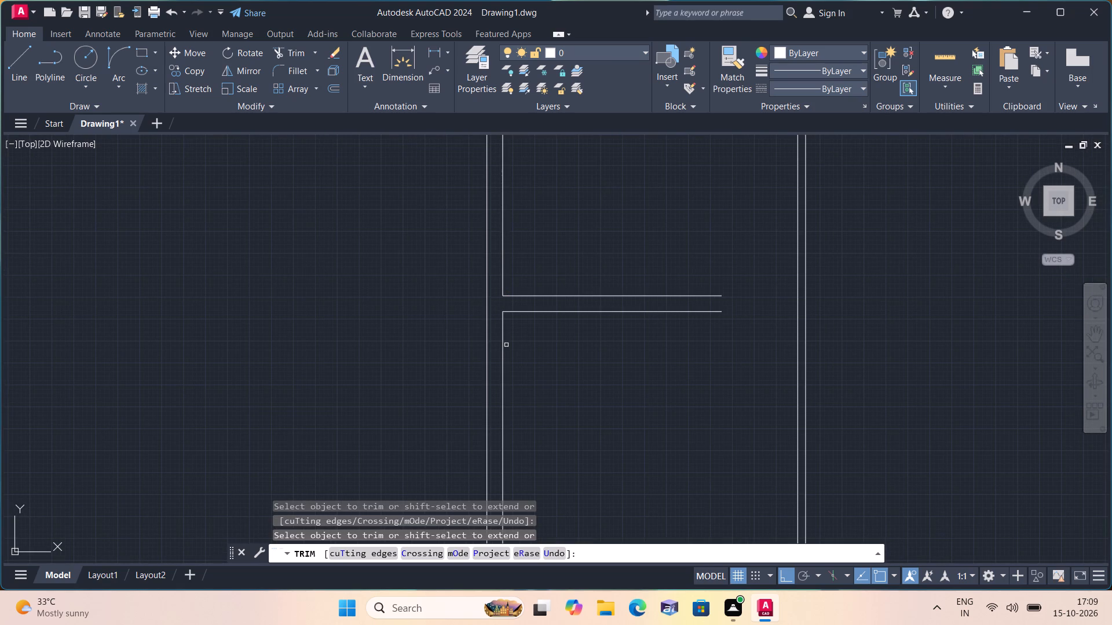
pyautogui.click(500, 338)
pyautogui.click(535, 367)
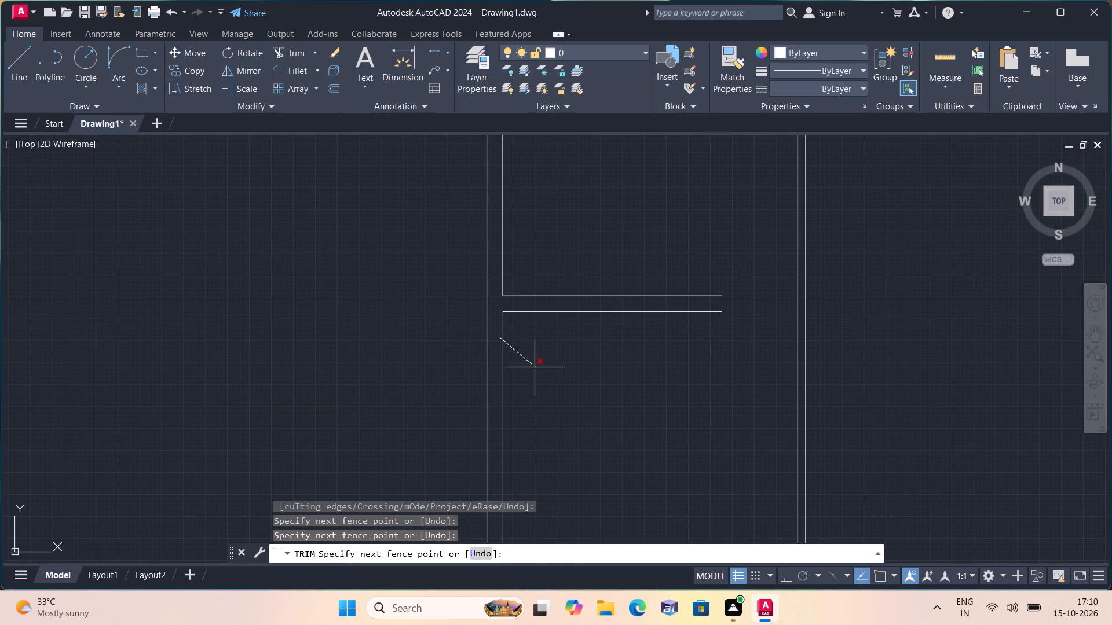
pyautogui.scroll(-2, 535, 367)
pyautogui.press('Escape')
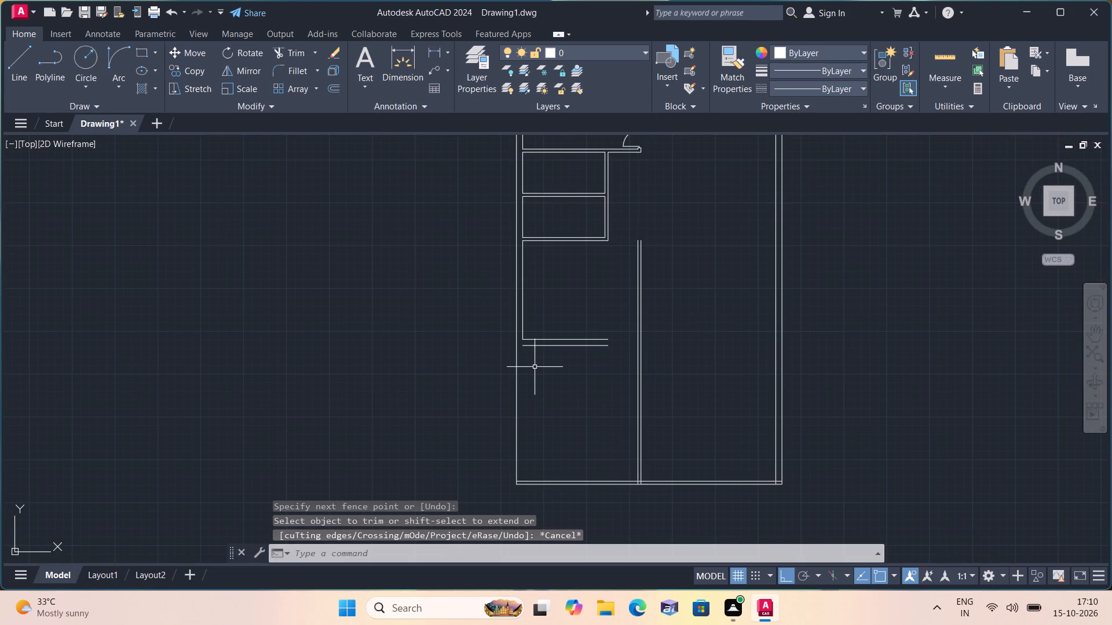
# Extend both lines of the 9" partition to the vertical partition, and its lower line to the left outer wall's outer face.
pyautogui.write('exte')
pyautogui.press('space')
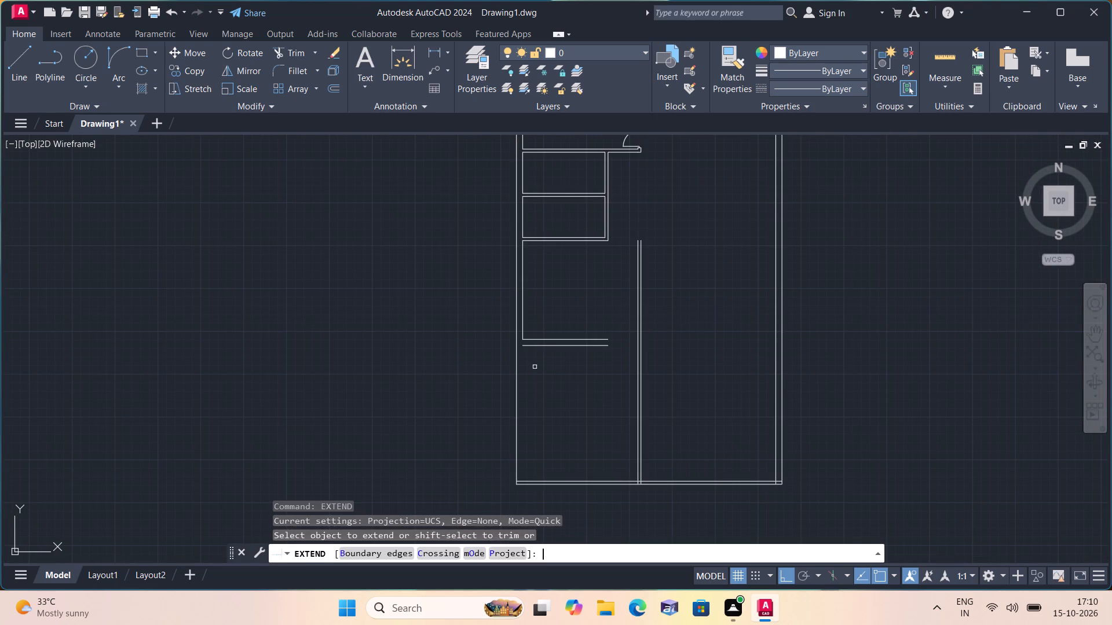
pyautogui.moveTo(572, 304); pyautogui.dragTo(564, 388)
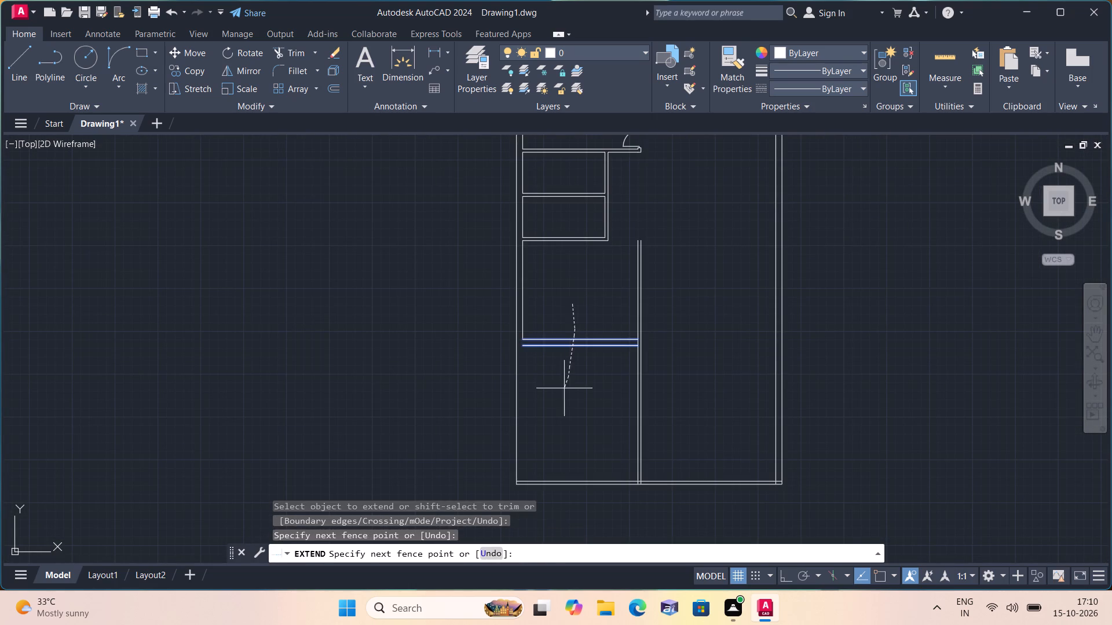
pyautogui.click(523, 345)
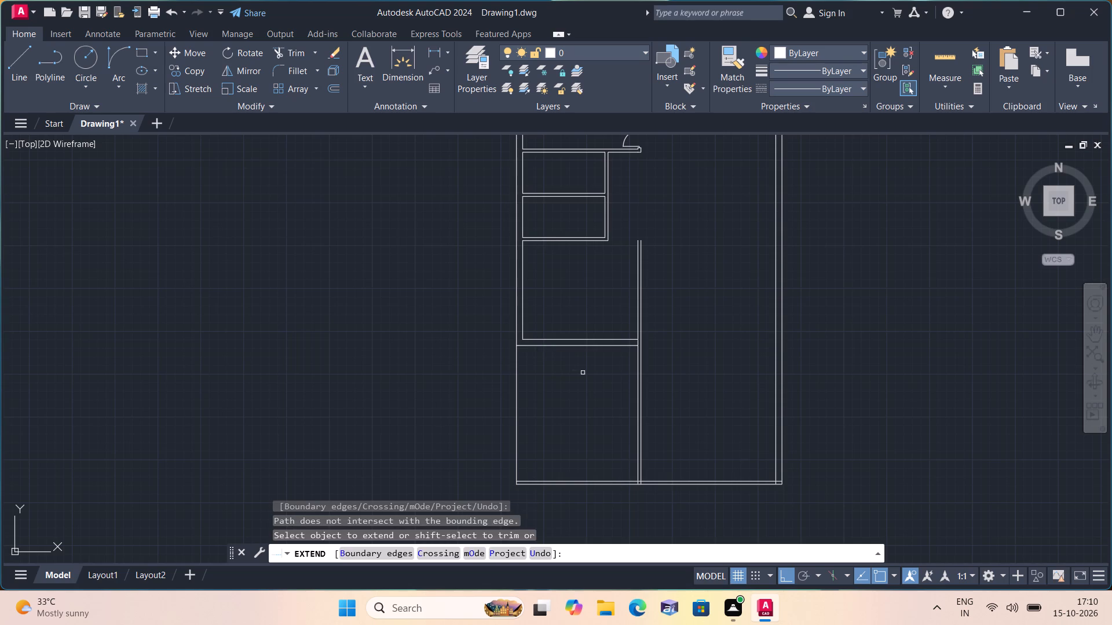
pyautogui.click(616, 320)
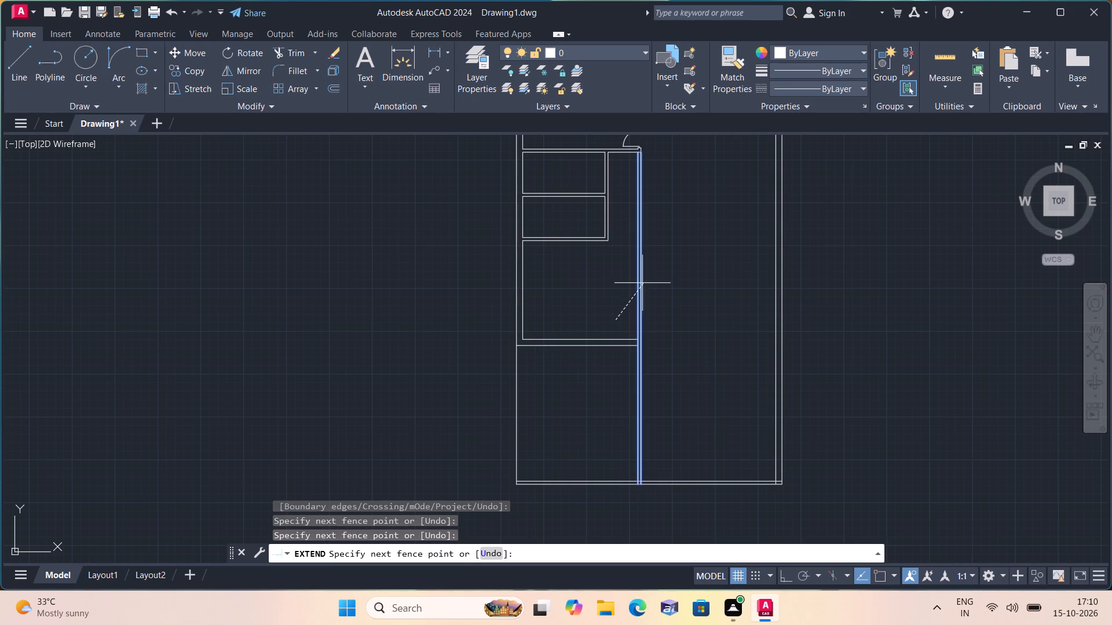
pyautogui.click(610, 285)
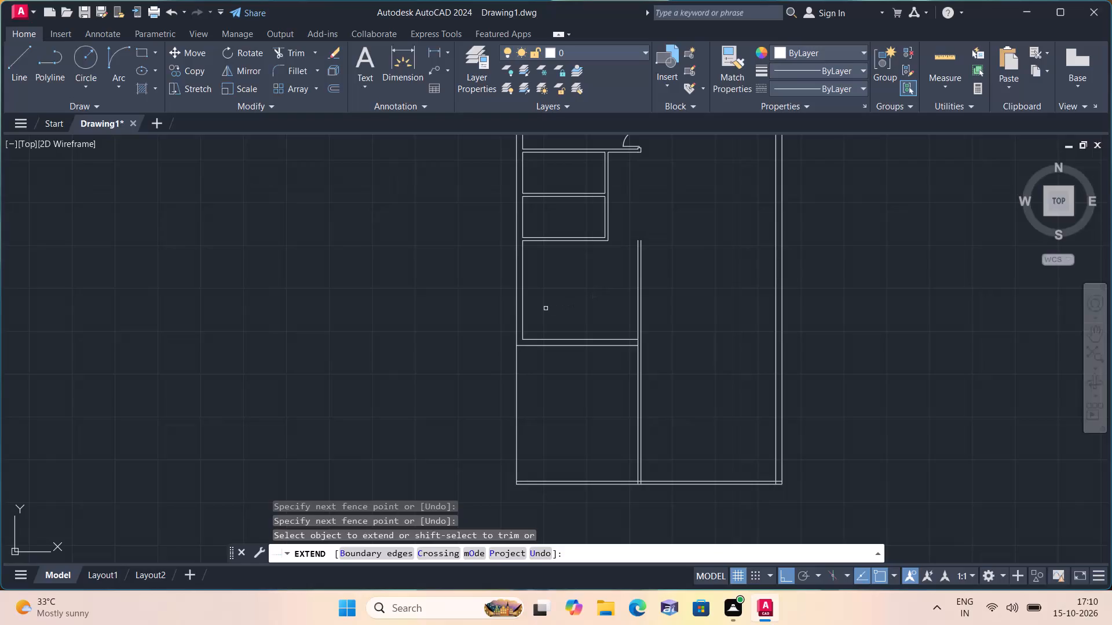
pyautogui.press('space')
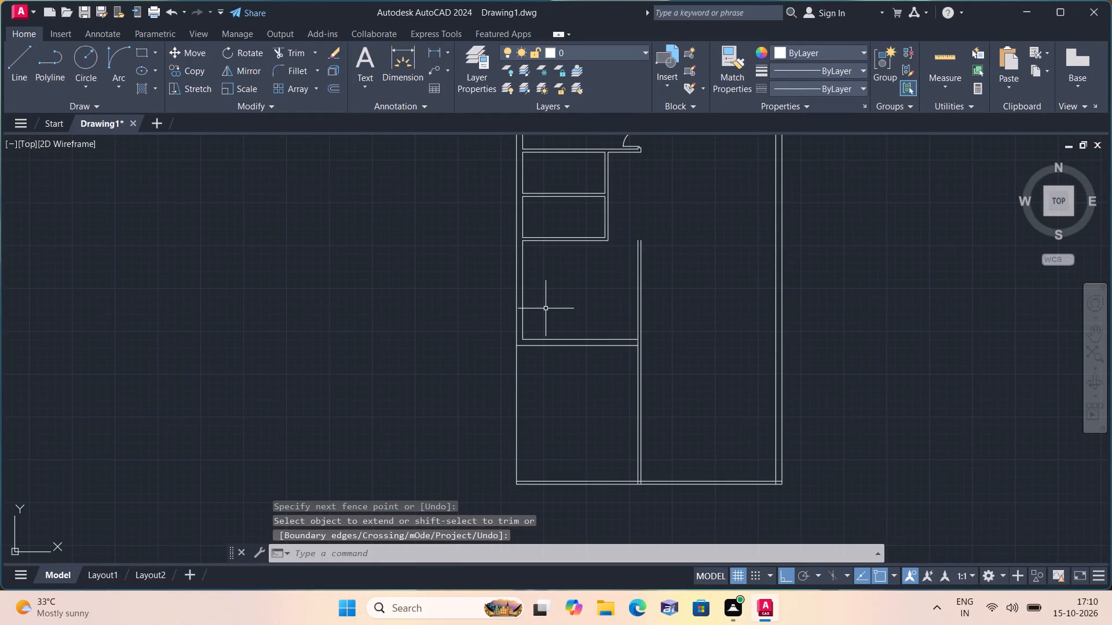
# Offset the lower line of the upper-right room's bottom wall 18' downward, beside the right outer wall.
pyautogui.press('o')
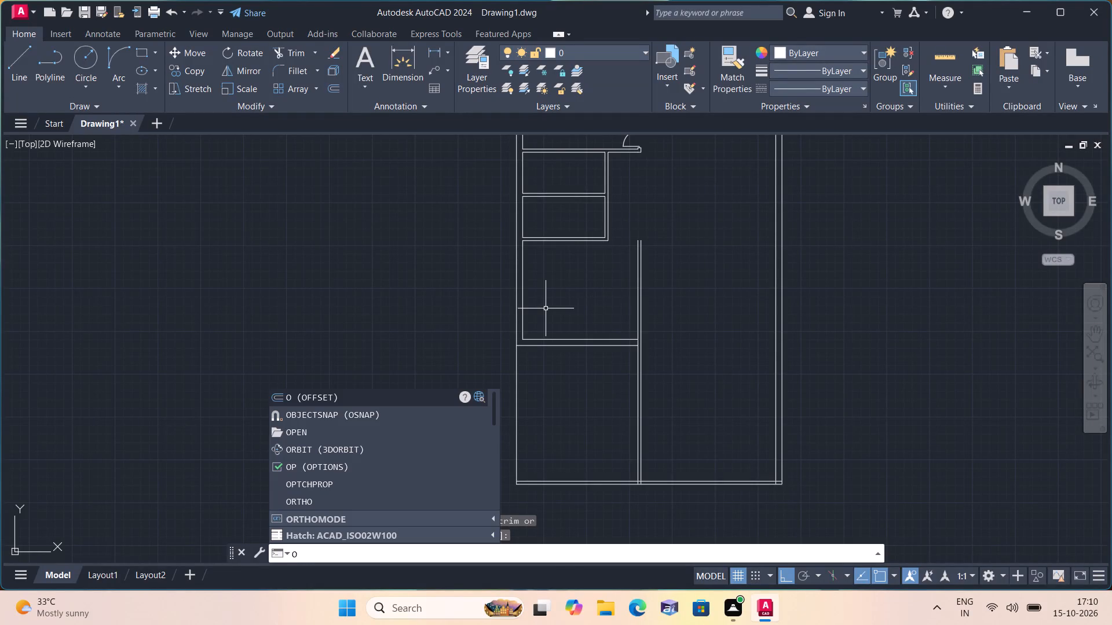
pyautogui.write('ff')
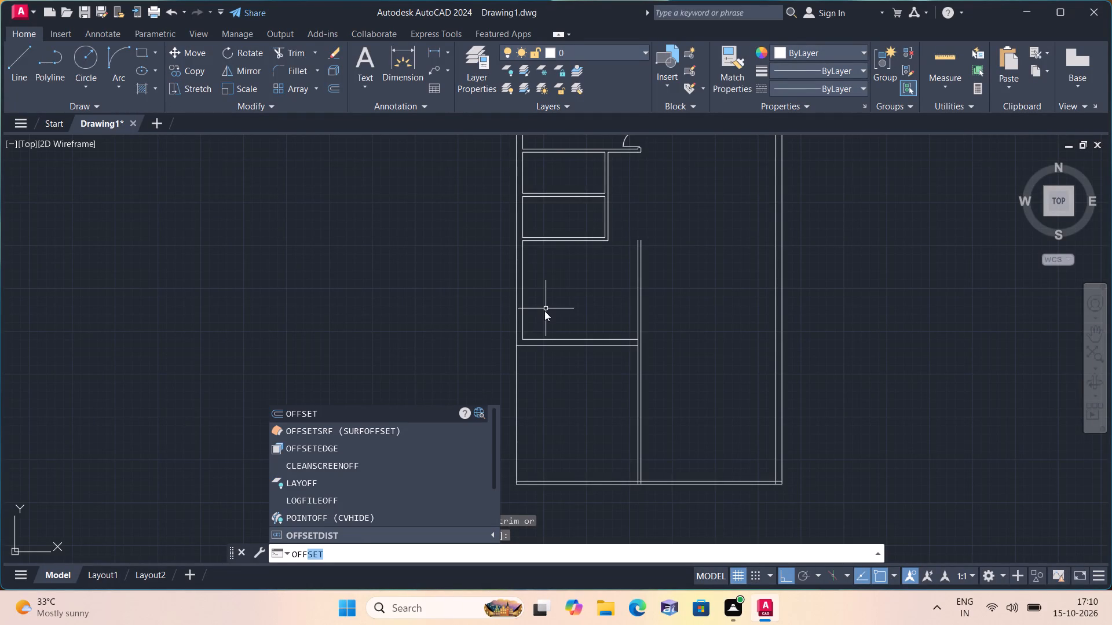
pyautogui.press('space')
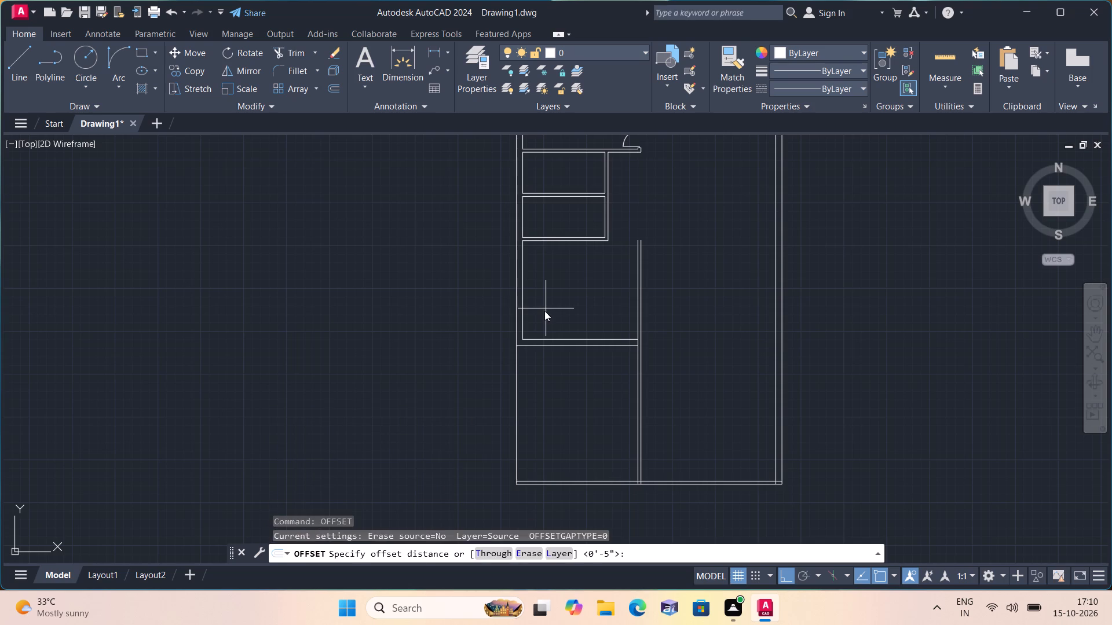
pyautogui.write("18'")
pyautogui.press('space')
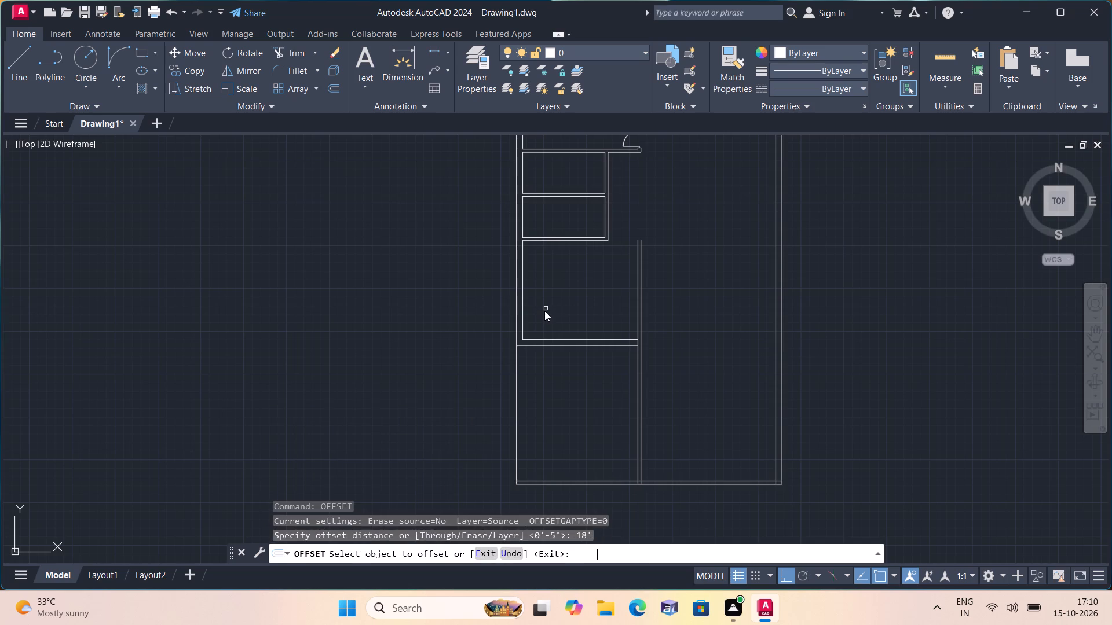
pyautogui.scroll(-1, 544, 311)
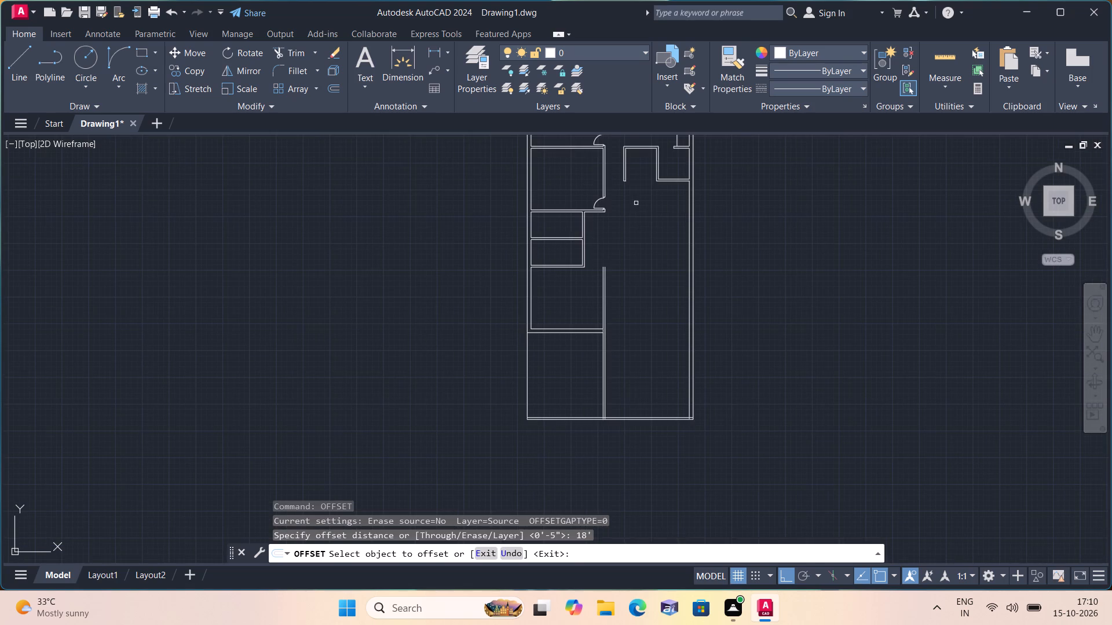
pyautogui.scroll(3, 681, 191)
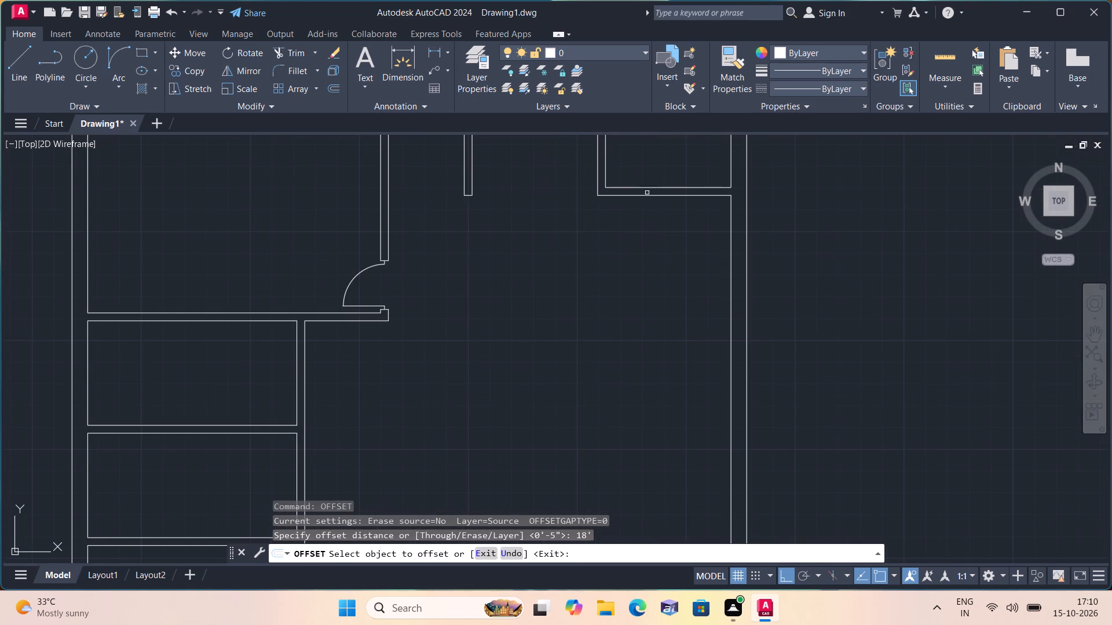
pyautogui.click(645, 190)
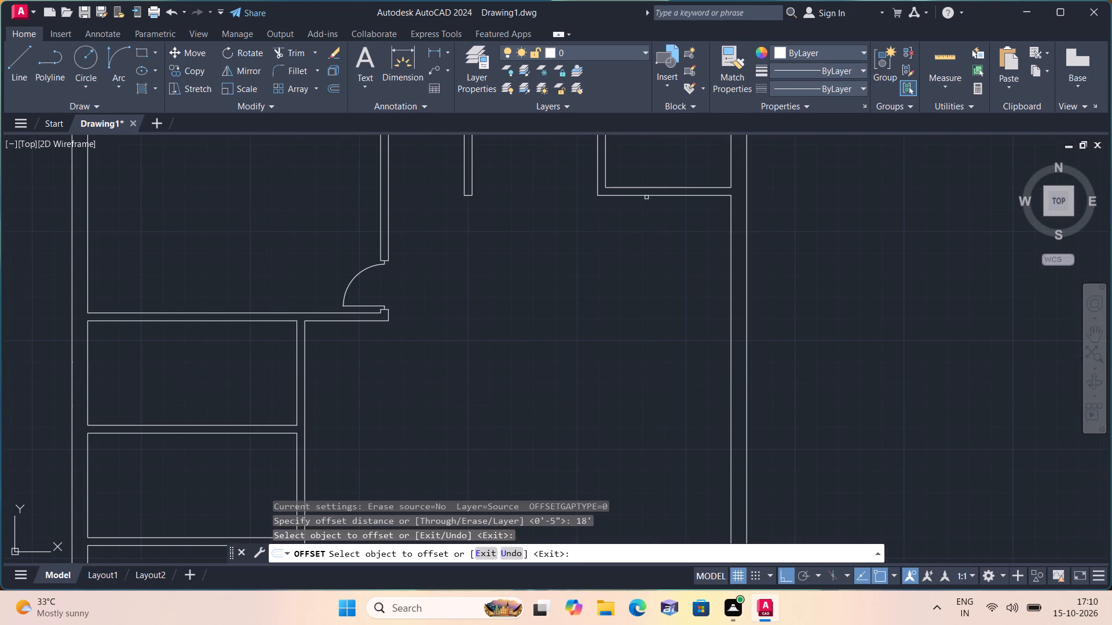
pyautogui.click(646, 196)
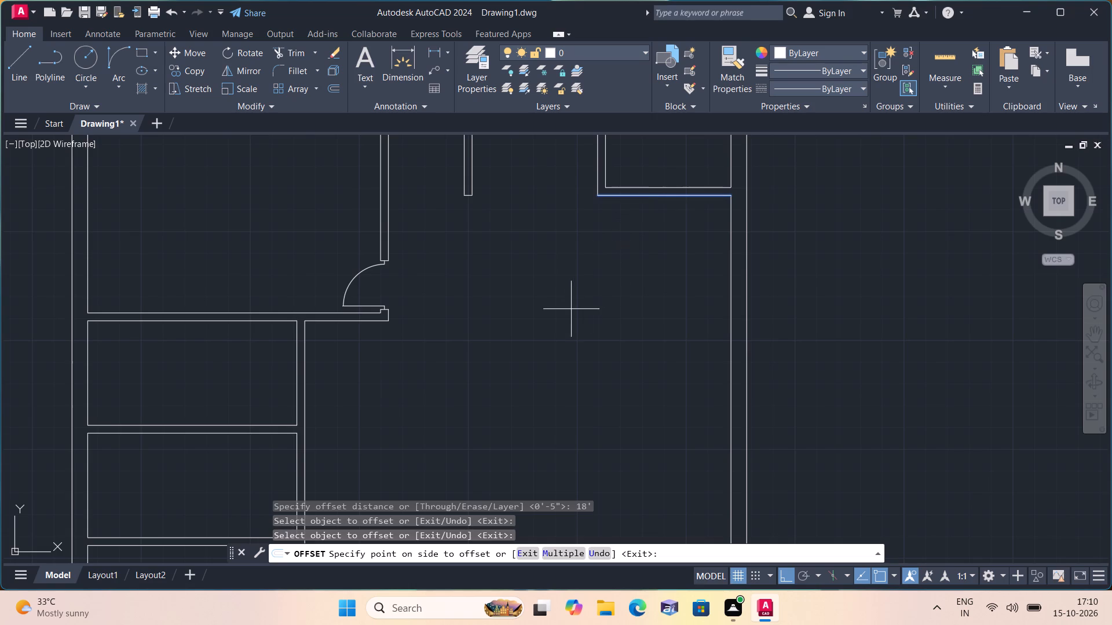
pyautogui.scroll(-3, 551, 348)
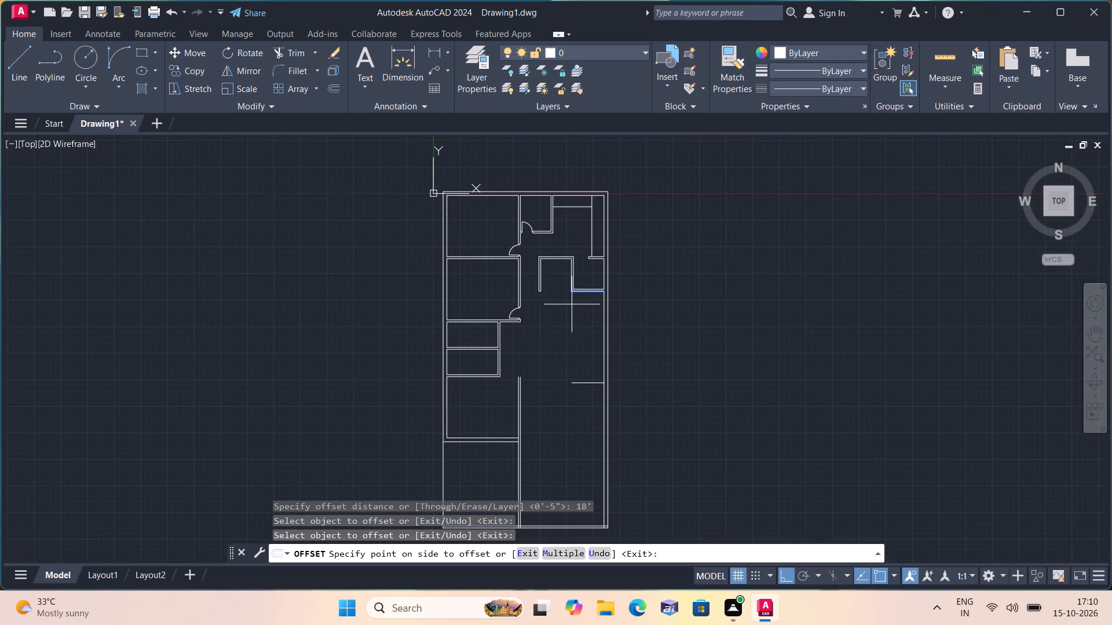
pyautogui.click(547, 424)
pyautogui.moveTo(555, 414); pyautogui.dragTo(586, 377, button='middle')
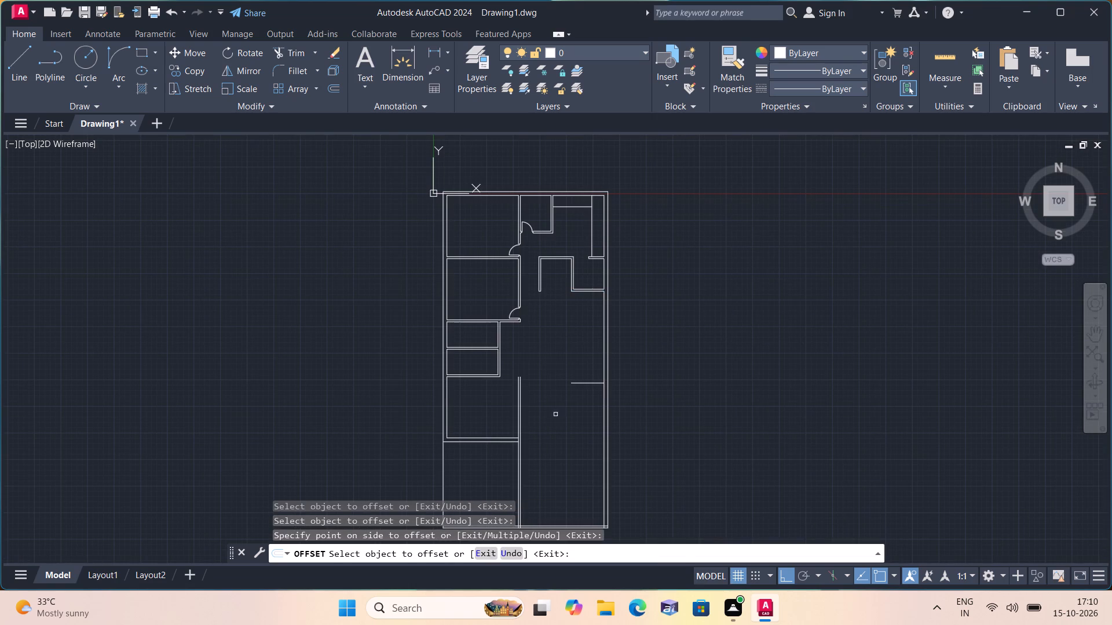
pyautogui.moveTo(586, 377); pyautogui.dragTo(630, 349, button='middle')
pyautogui.scroll(2, 617, 295)
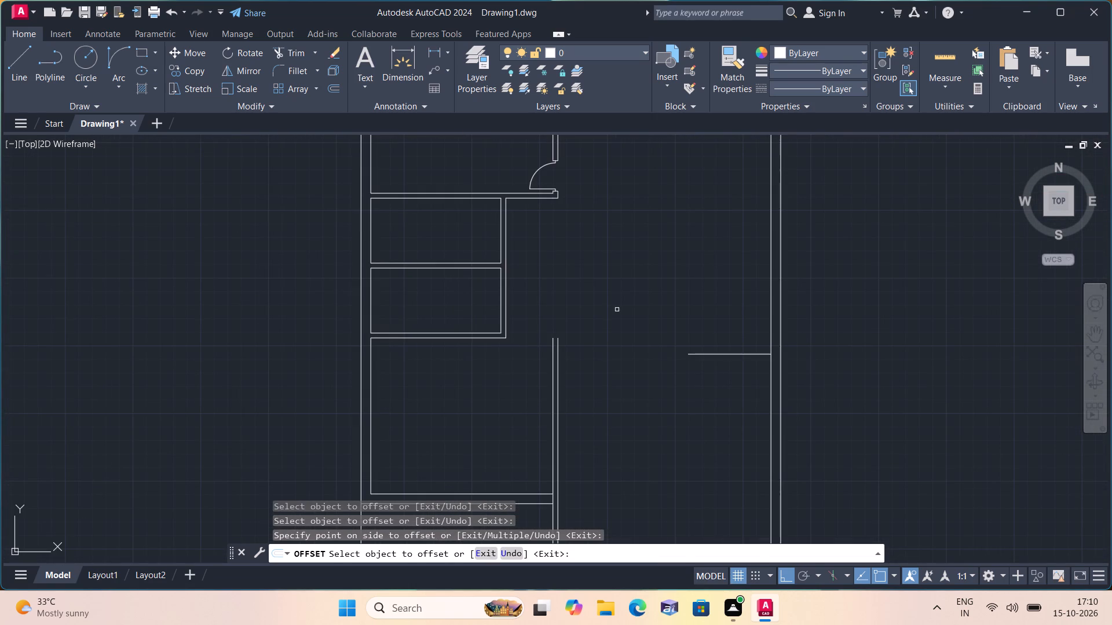
pyautogui.press('space')
# Offset the new short horizontal line at the right outer wall 4.5" downward to form a partition.
pyautogui.press('space')
pyautogui.write('4.5"')
pyautogui.press('space')
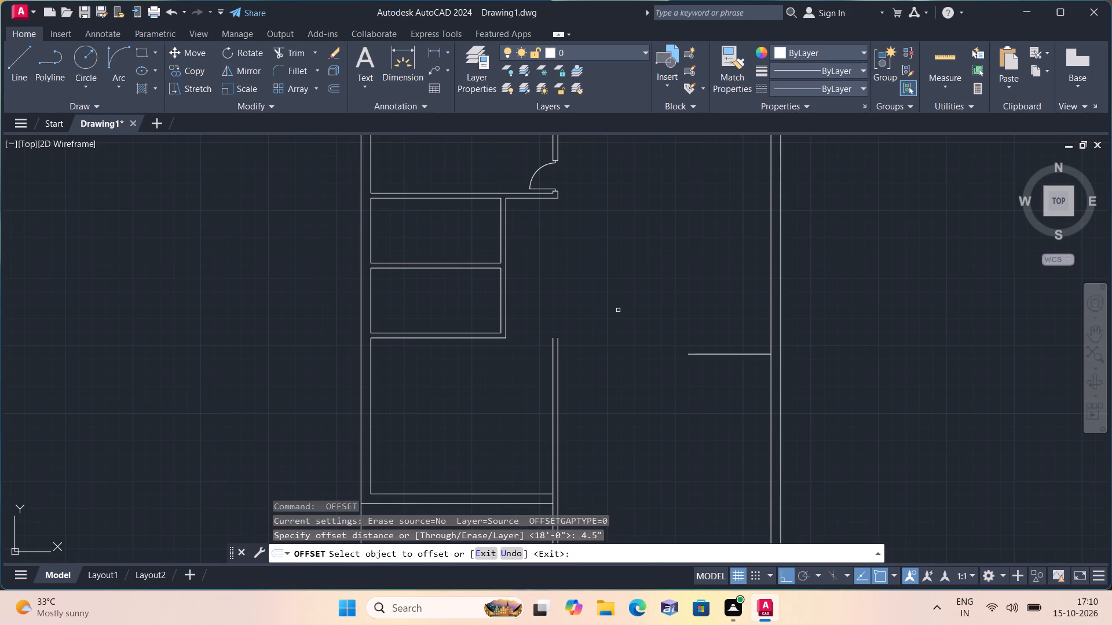
pyautogui.click(705, 353)
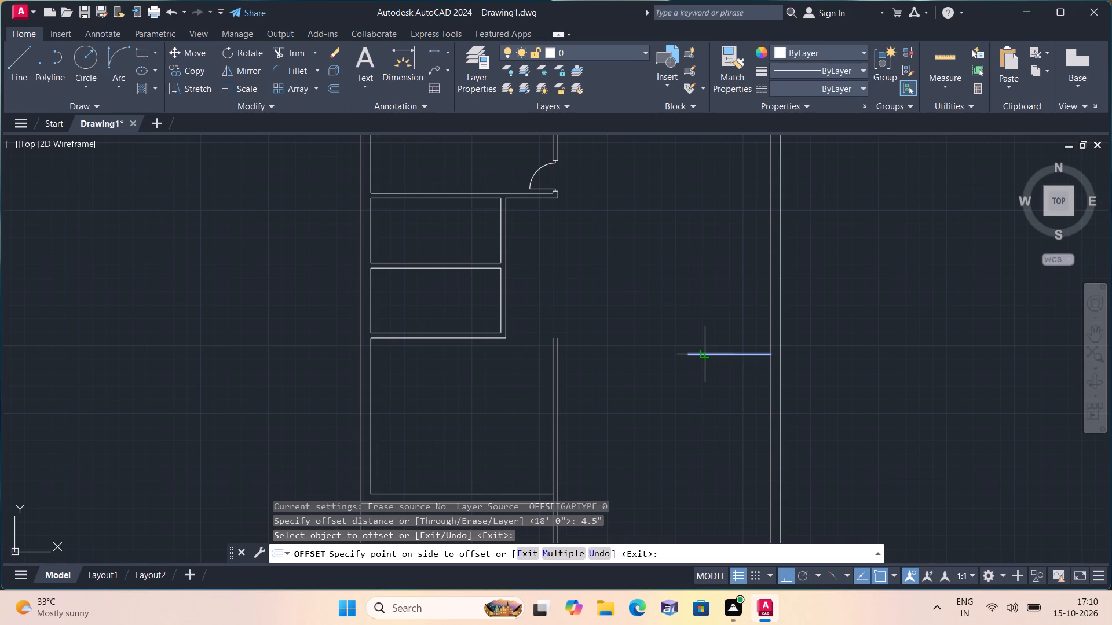
pyautogui.click(705, 378)
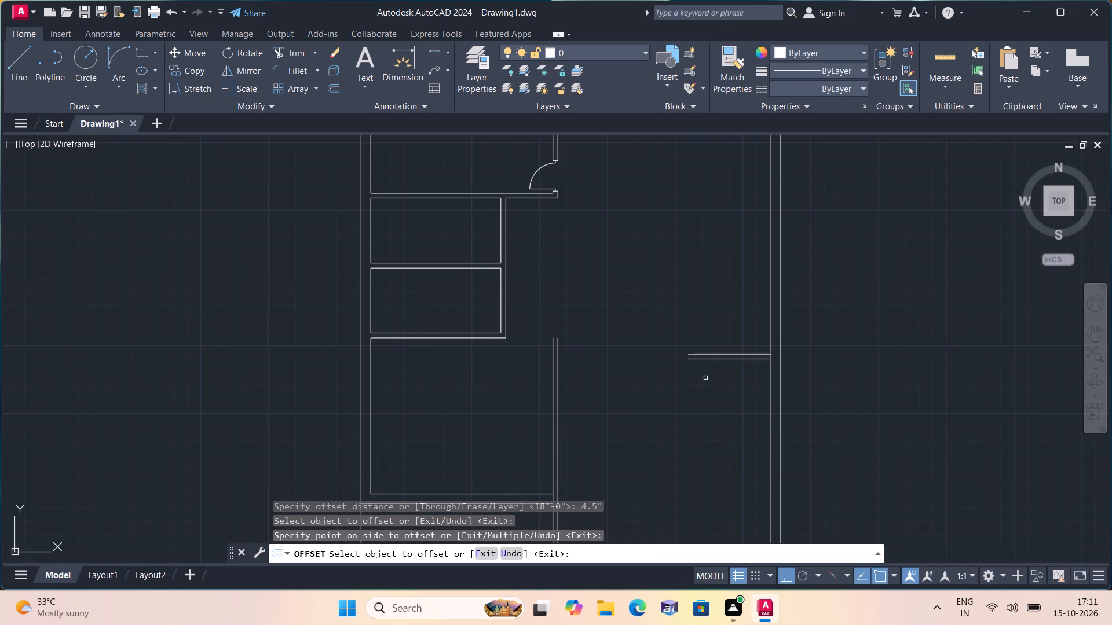
pyautogui.press('space')
# Offset the lower line of the short 4.5" partition at the right outer wall 4' downward.
pyautogui.press('space')
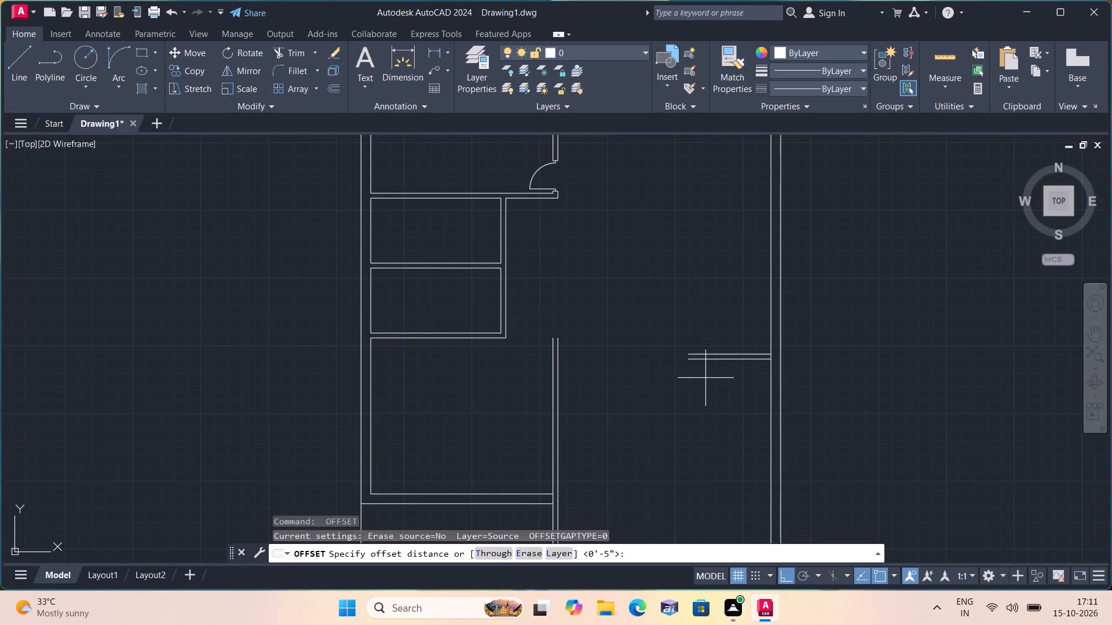
pyautogui.write("4'")
pyautogui.press('space')
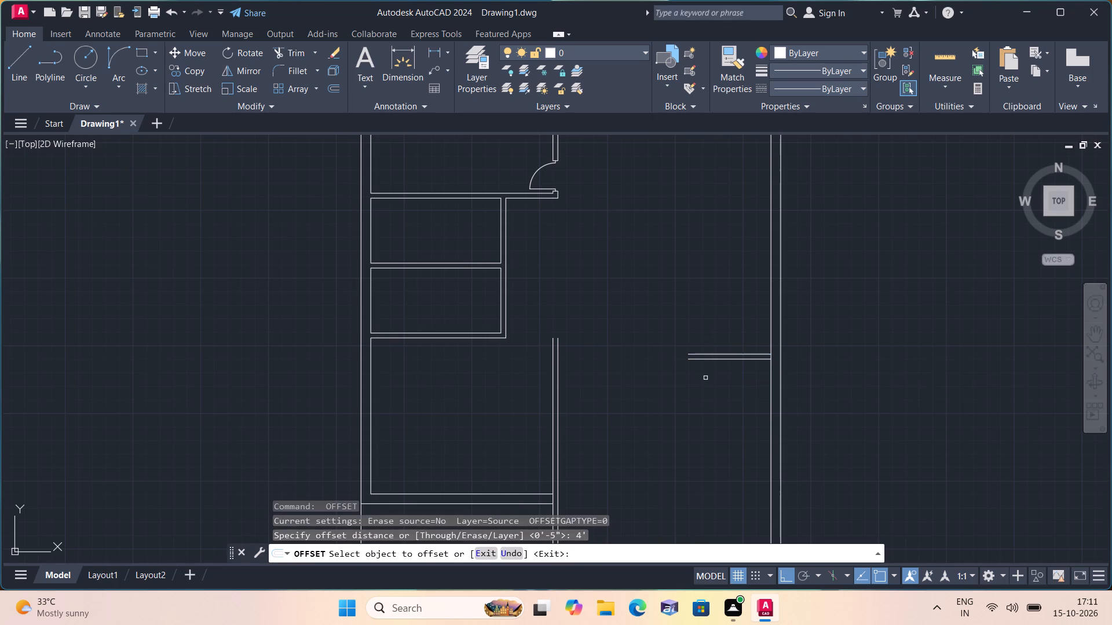
pyautogui.scroll(1, 726, 351)
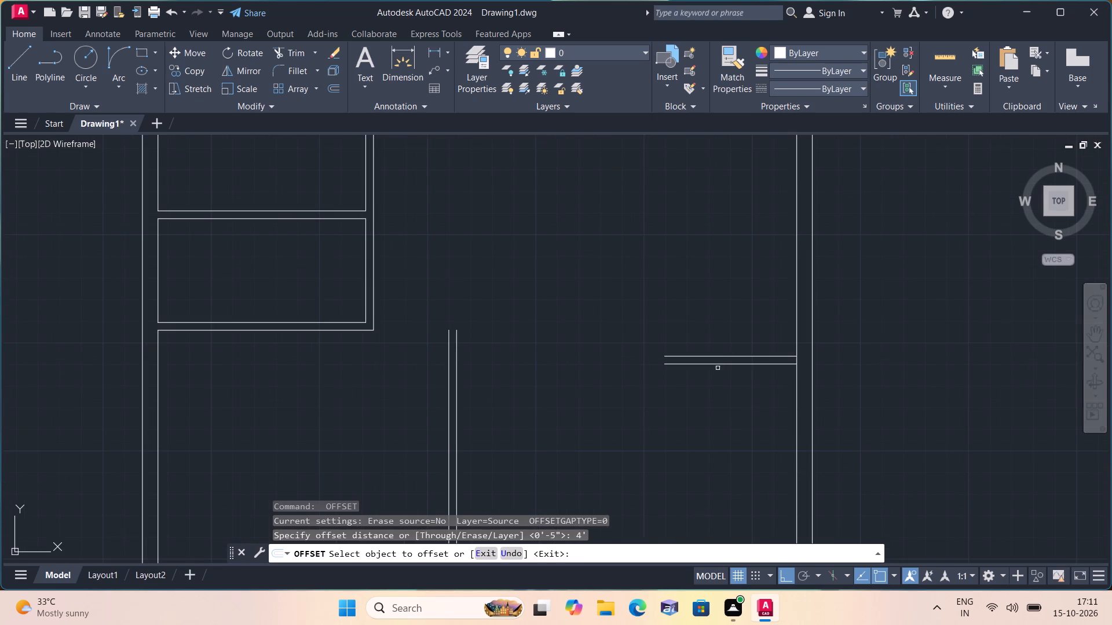
pyautogui.click(719, 366)
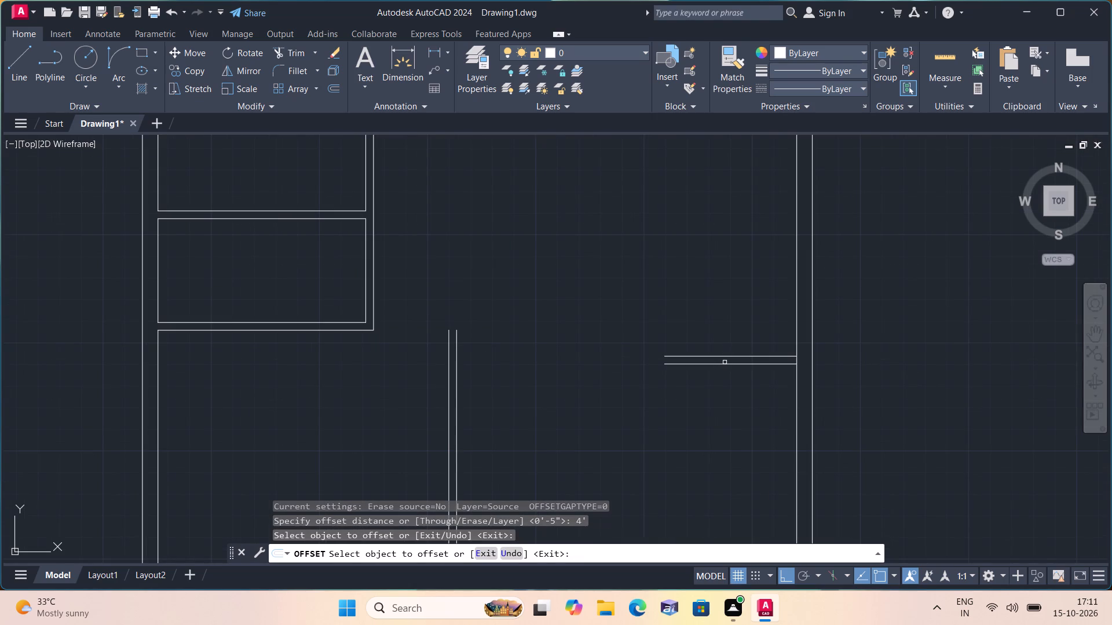
pyautogui.click(725, 362)
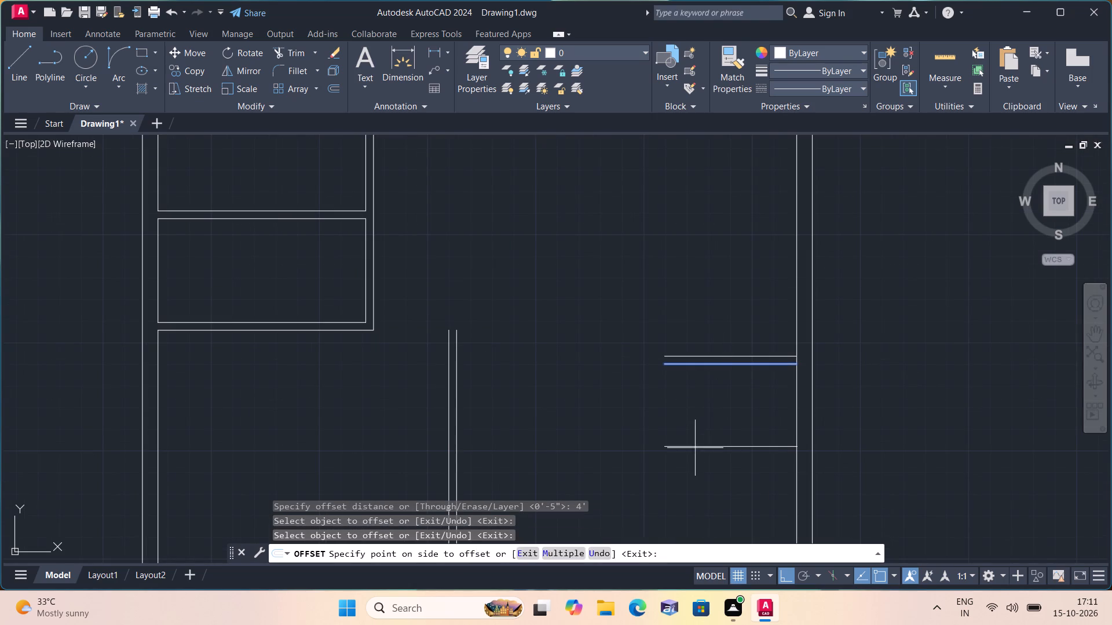
pyautogui.click(675, 480)
pyautogui.press('space')
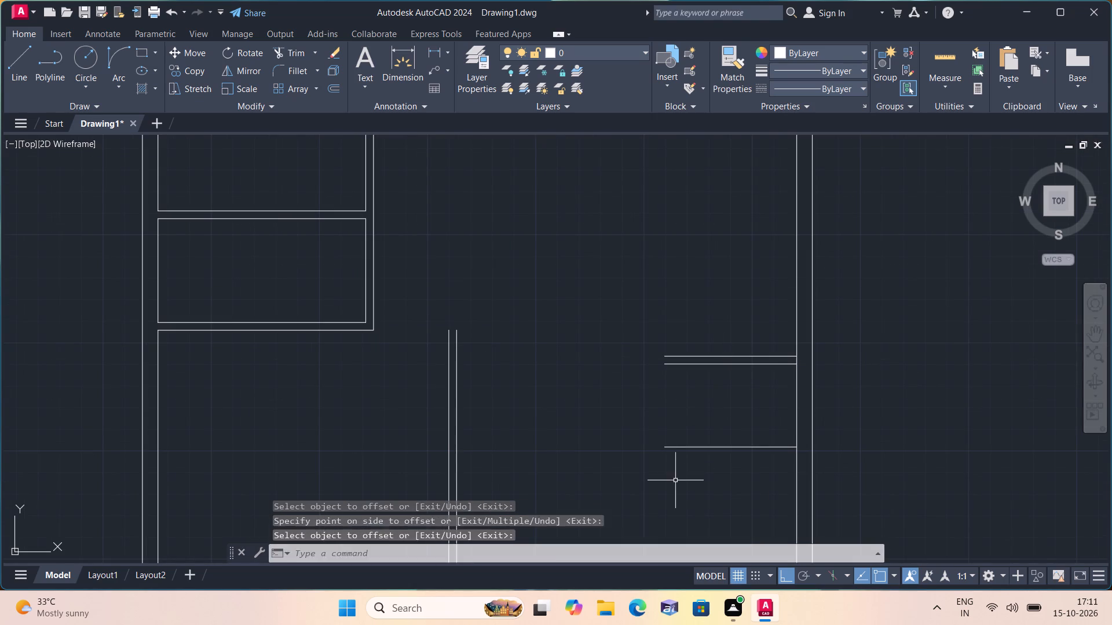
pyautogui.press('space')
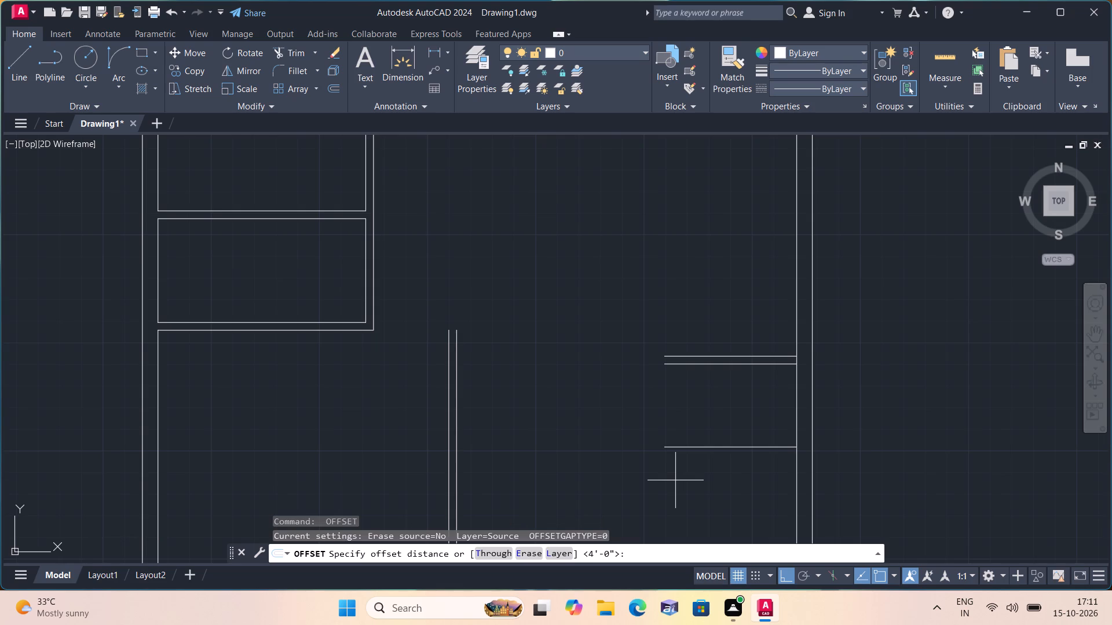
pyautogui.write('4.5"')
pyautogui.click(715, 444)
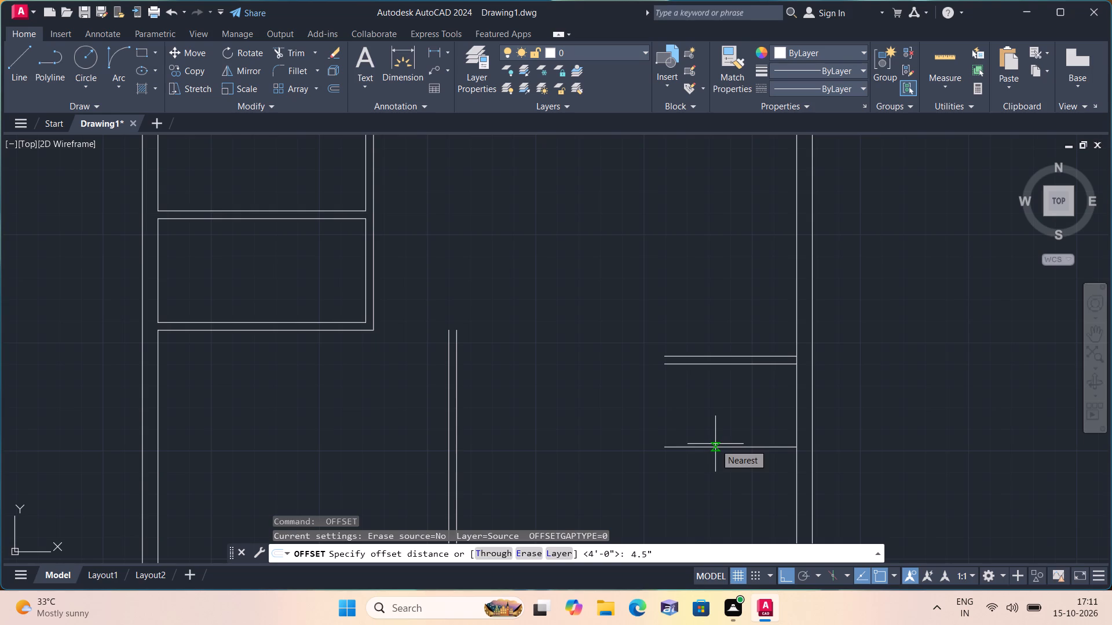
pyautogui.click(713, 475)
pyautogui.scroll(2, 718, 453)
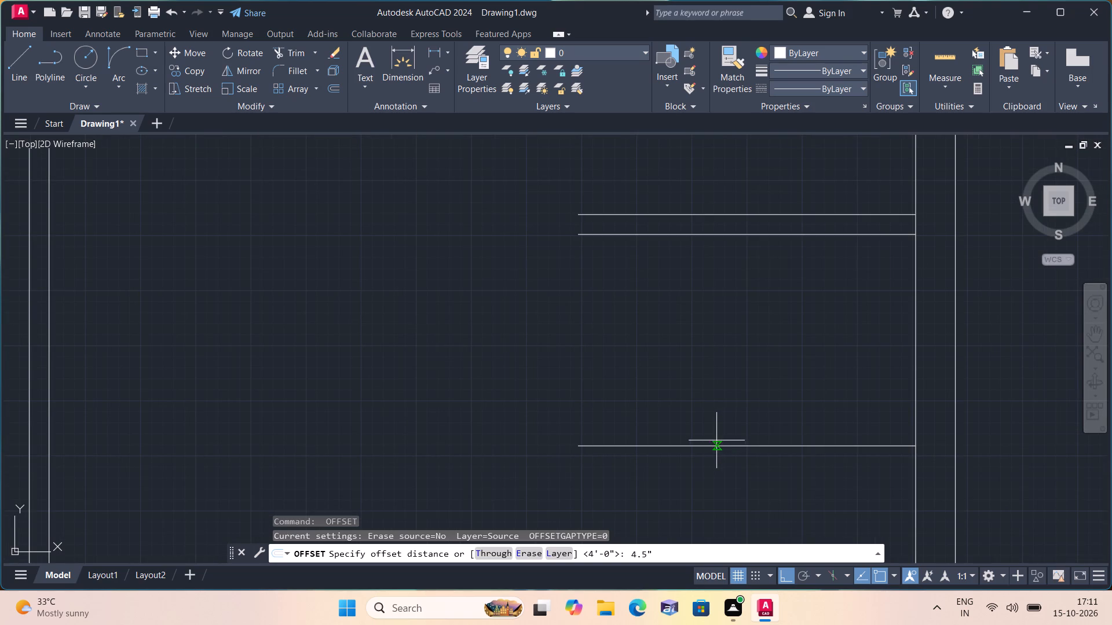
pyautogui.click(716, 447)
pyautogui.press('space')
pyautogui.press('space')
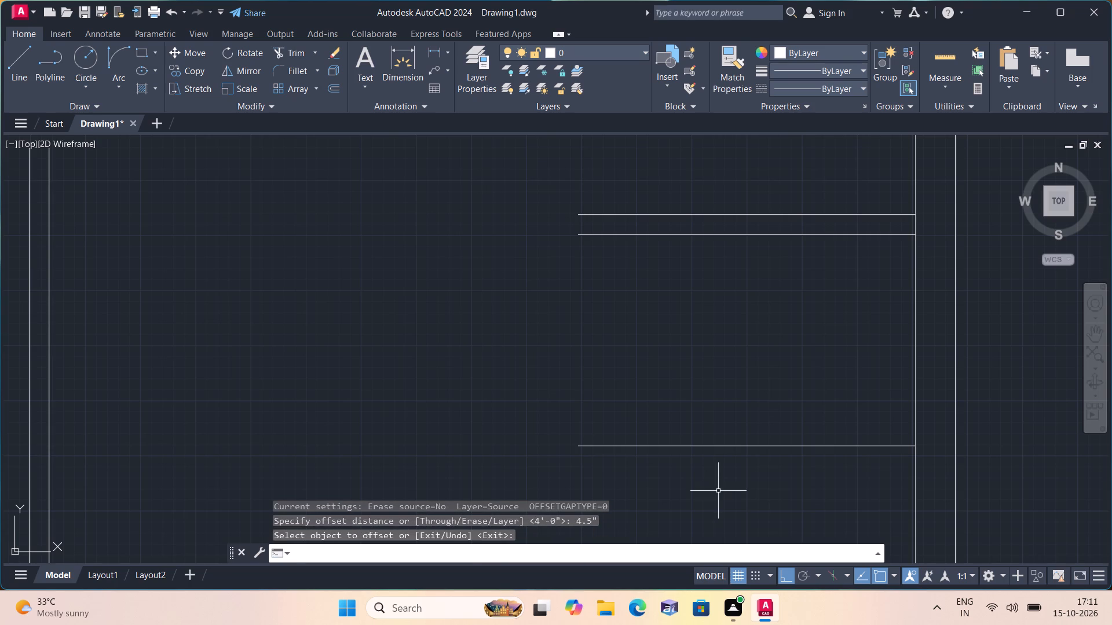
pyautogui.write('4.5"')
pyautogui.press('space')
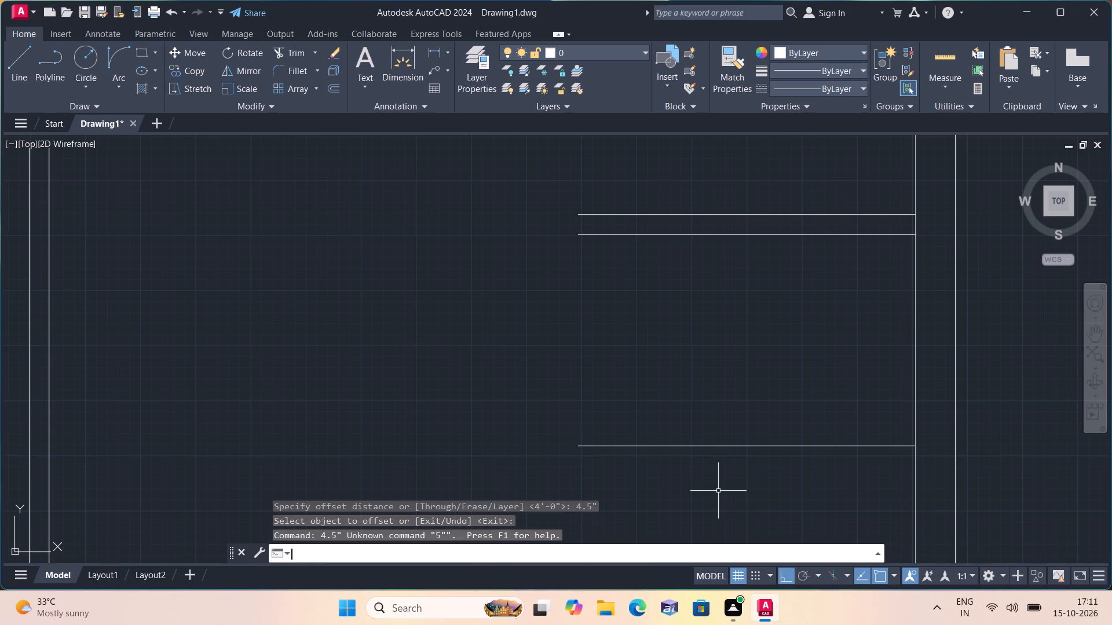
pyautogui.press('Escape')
# Offset the lowest short horizontal line at the right outer wall 4.5" downward to form a second partition.
pyautogui.write('off')
pyautogui.press('space')
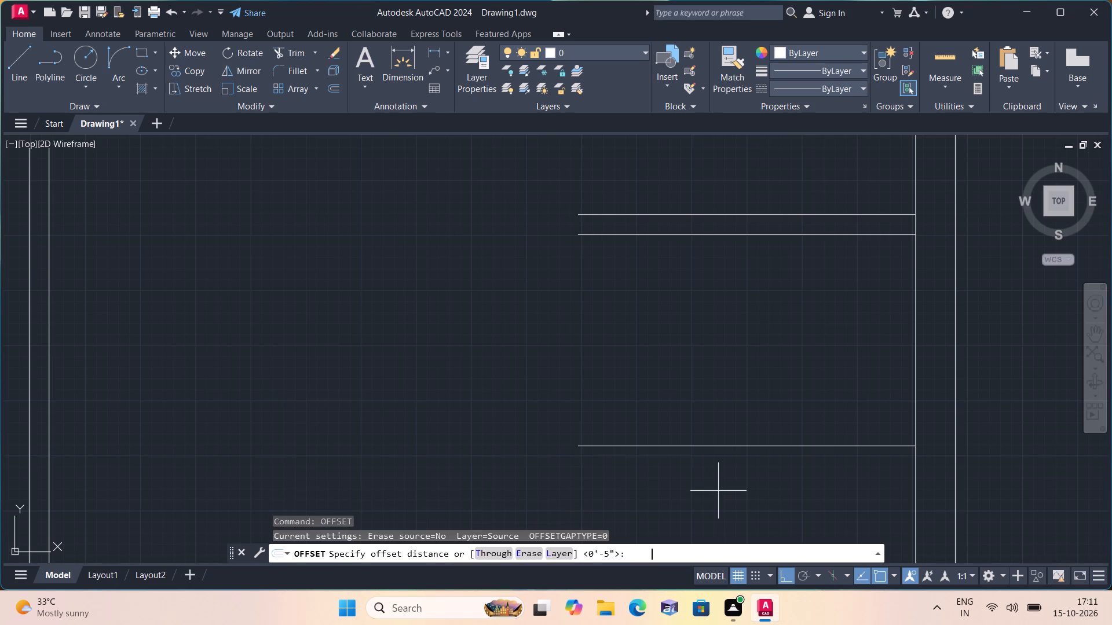
pyautogui.write('4.5"')
pyautogui.press('space')
pyautogui.scroll(-1, 718, 491)
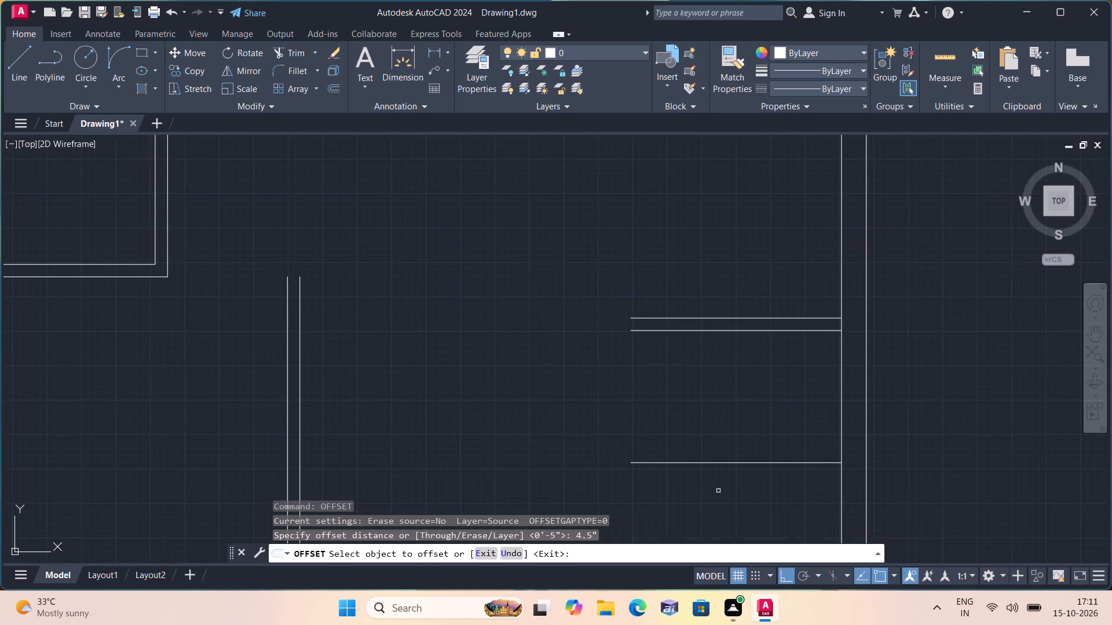
pyautogui.scroll(-2, 718, 491)
pyautogui.click(730, 480)
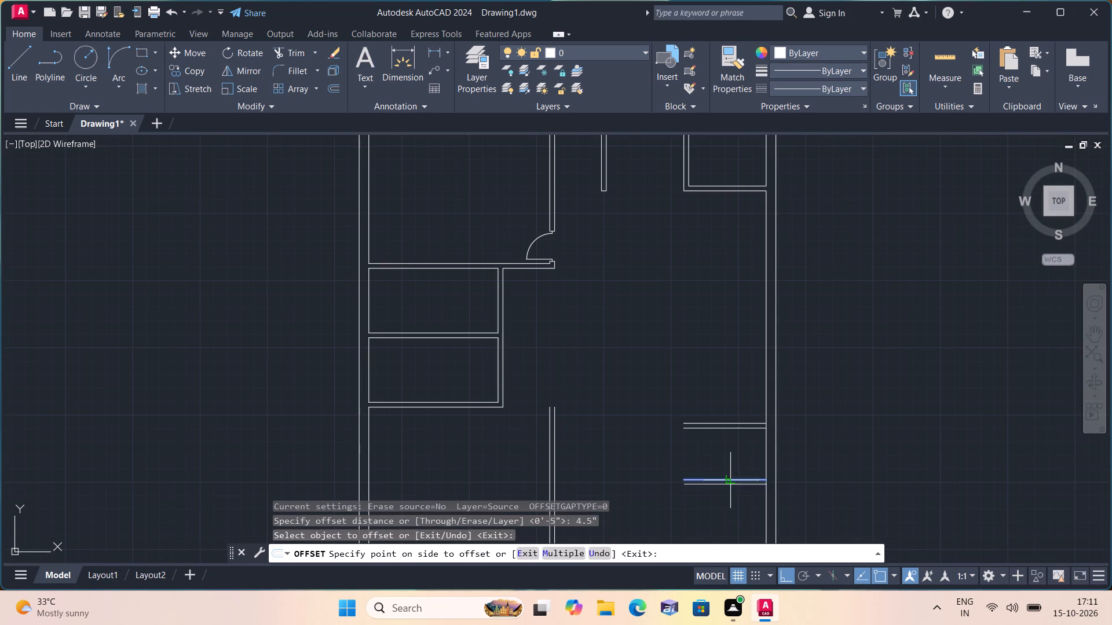
pyautogui.click(730, 510)
pyautogui.moveTo(726, 507); pyautogui.dragTo(774, 416, button='middle')
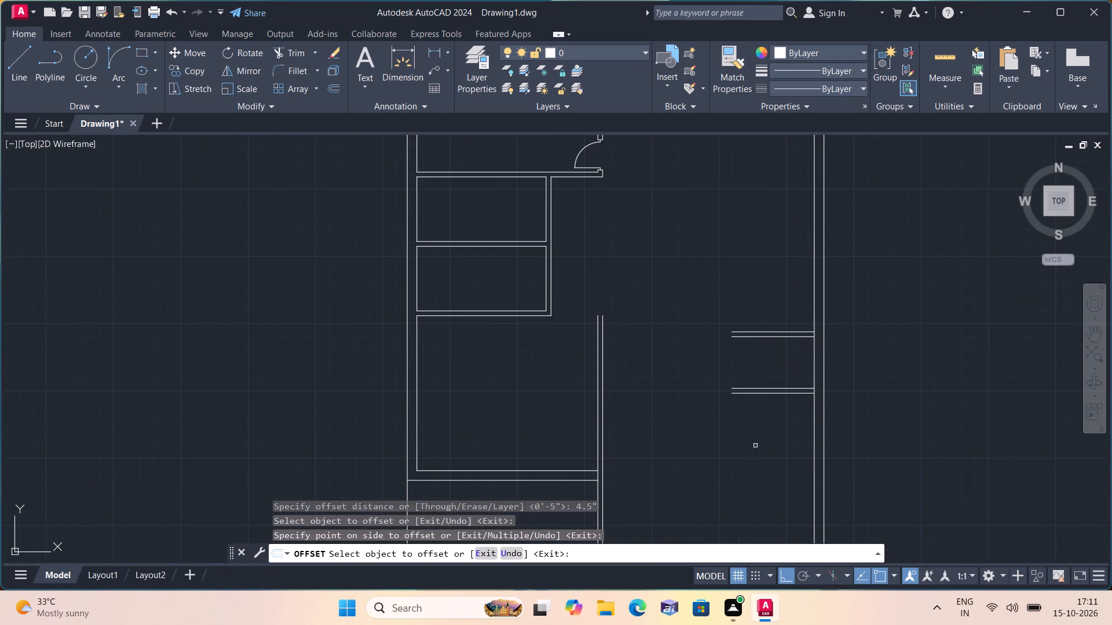
# Offset the lower line of the second 4.5" partition at the right outer wall 4' downward.
pyautogui.press('space')
pyautogui.press('space')
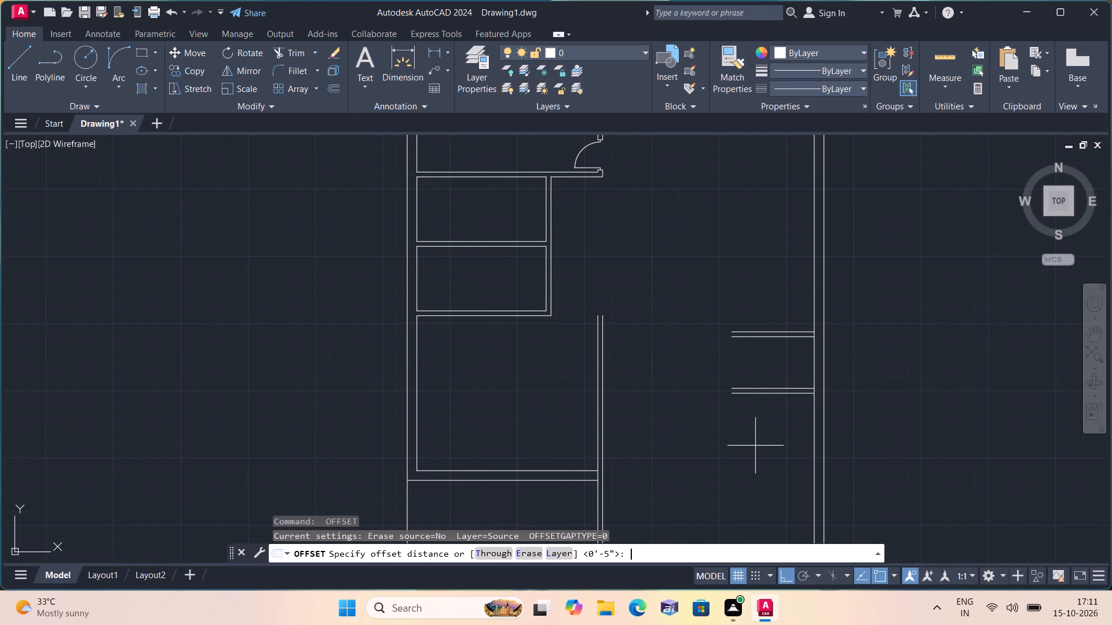
pyautogui.write("4'")
pyautogui.press('space')
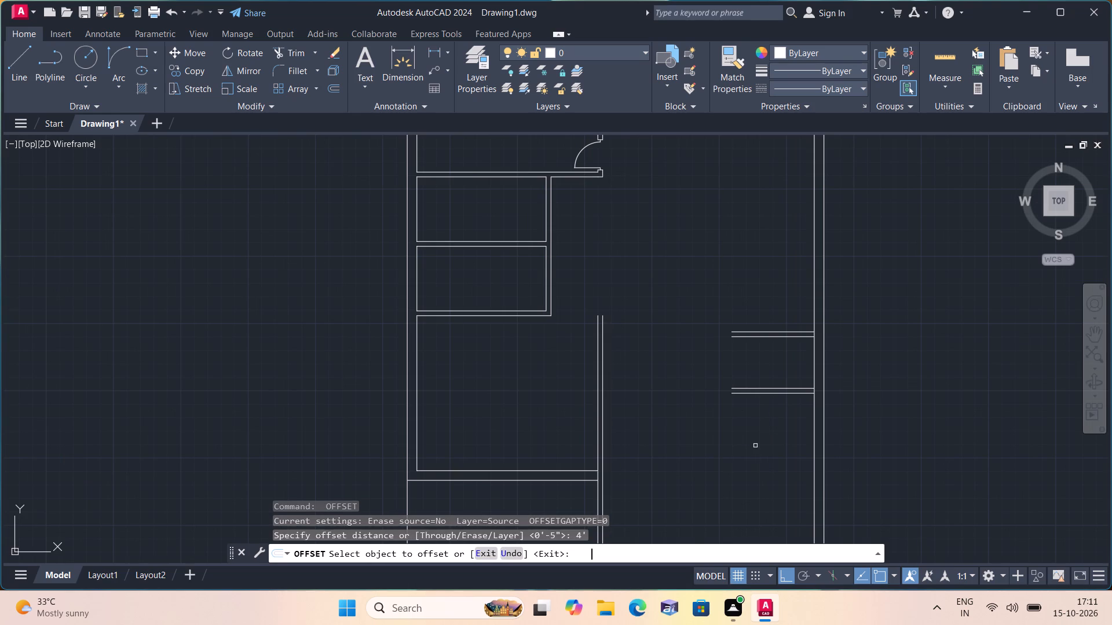
pyautogui.click(767, 395)
pyautogui.click(743, 476)
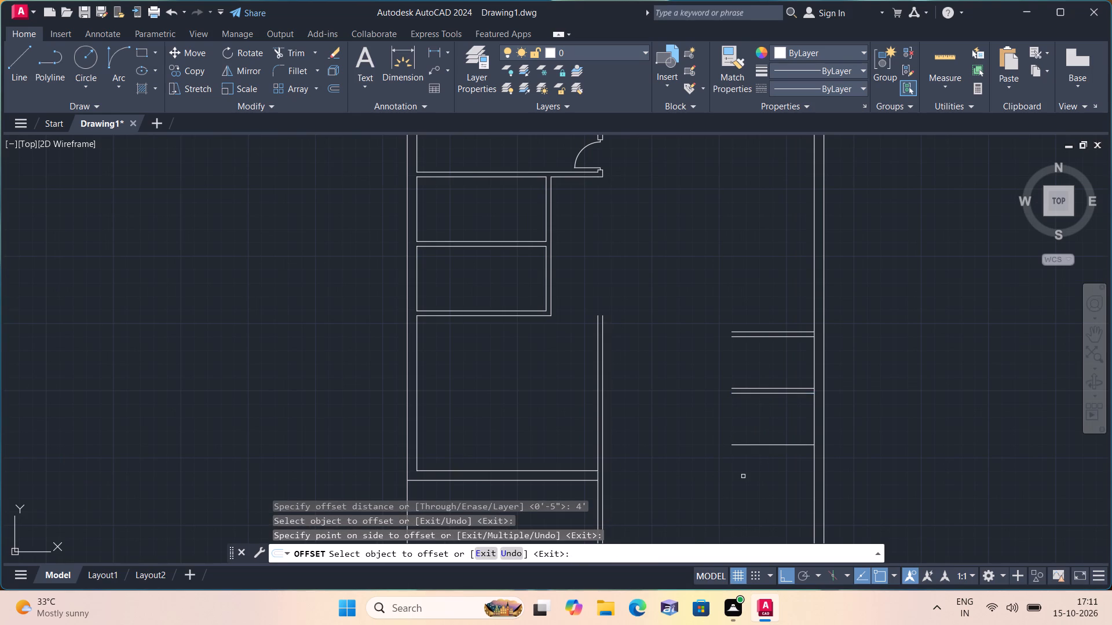
pyautogui.press('space')
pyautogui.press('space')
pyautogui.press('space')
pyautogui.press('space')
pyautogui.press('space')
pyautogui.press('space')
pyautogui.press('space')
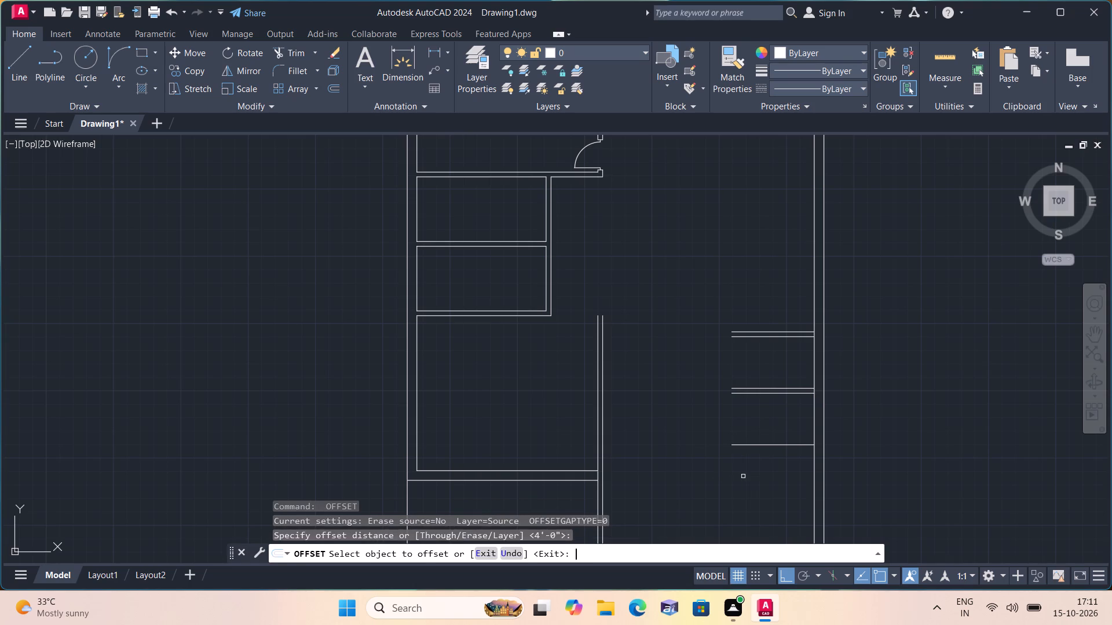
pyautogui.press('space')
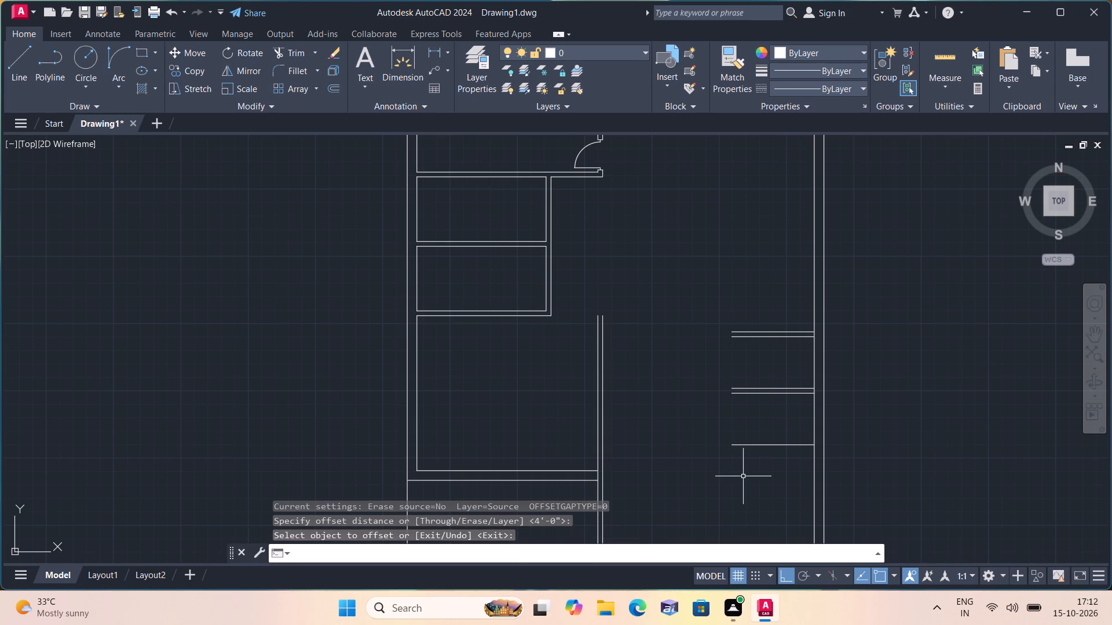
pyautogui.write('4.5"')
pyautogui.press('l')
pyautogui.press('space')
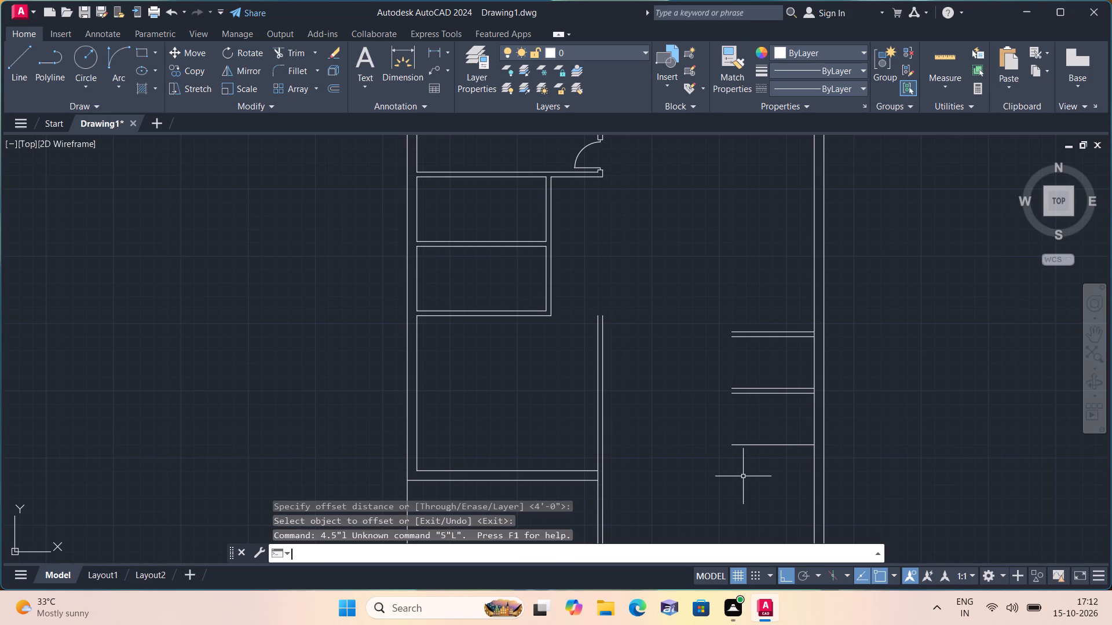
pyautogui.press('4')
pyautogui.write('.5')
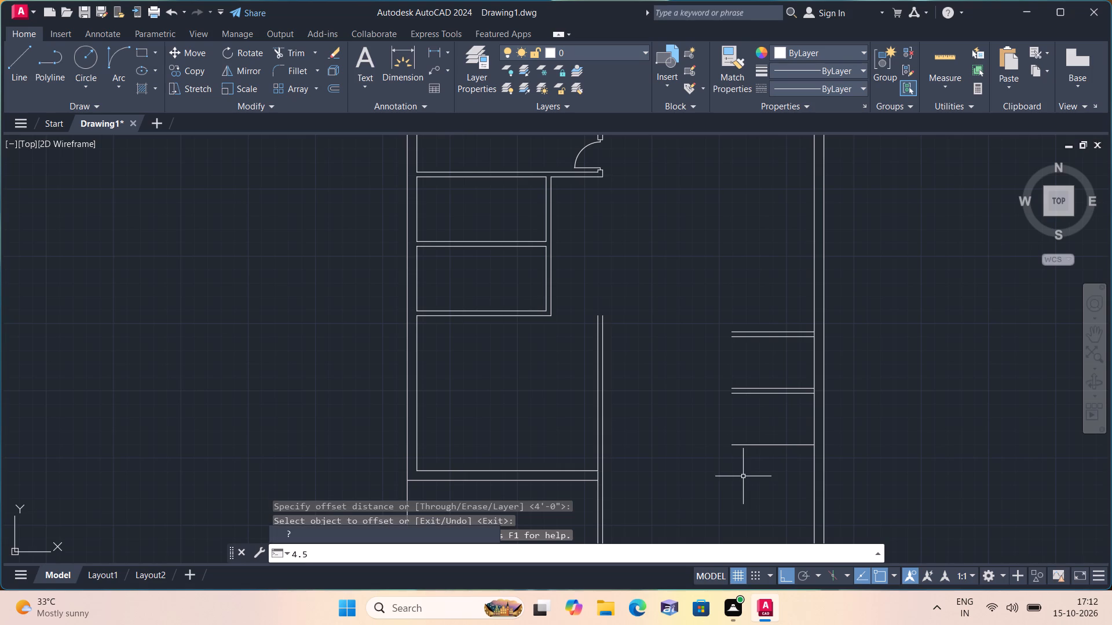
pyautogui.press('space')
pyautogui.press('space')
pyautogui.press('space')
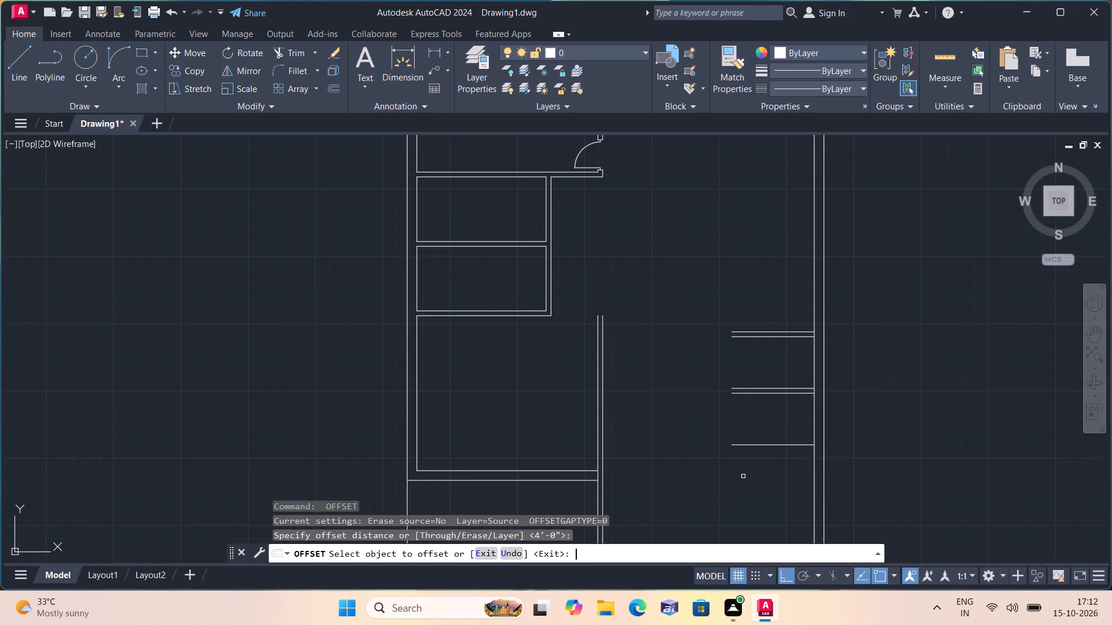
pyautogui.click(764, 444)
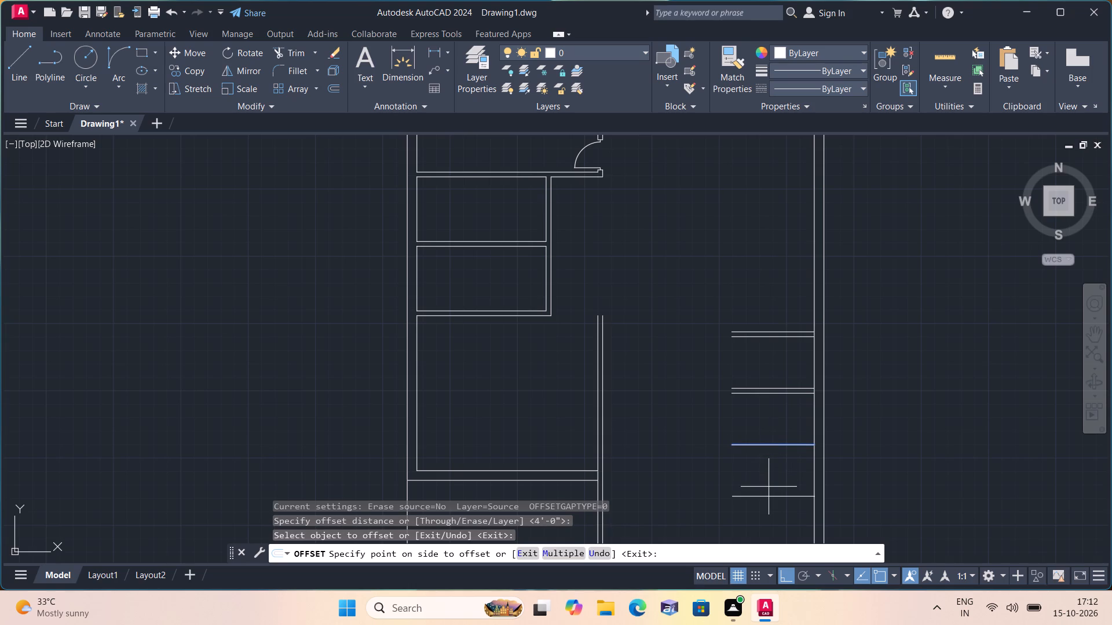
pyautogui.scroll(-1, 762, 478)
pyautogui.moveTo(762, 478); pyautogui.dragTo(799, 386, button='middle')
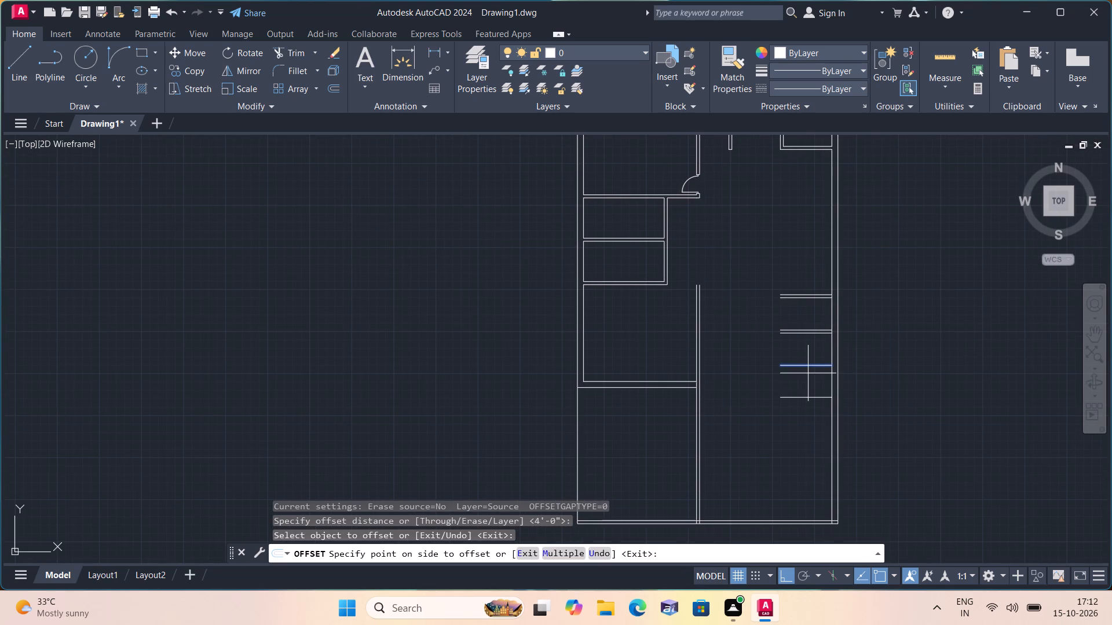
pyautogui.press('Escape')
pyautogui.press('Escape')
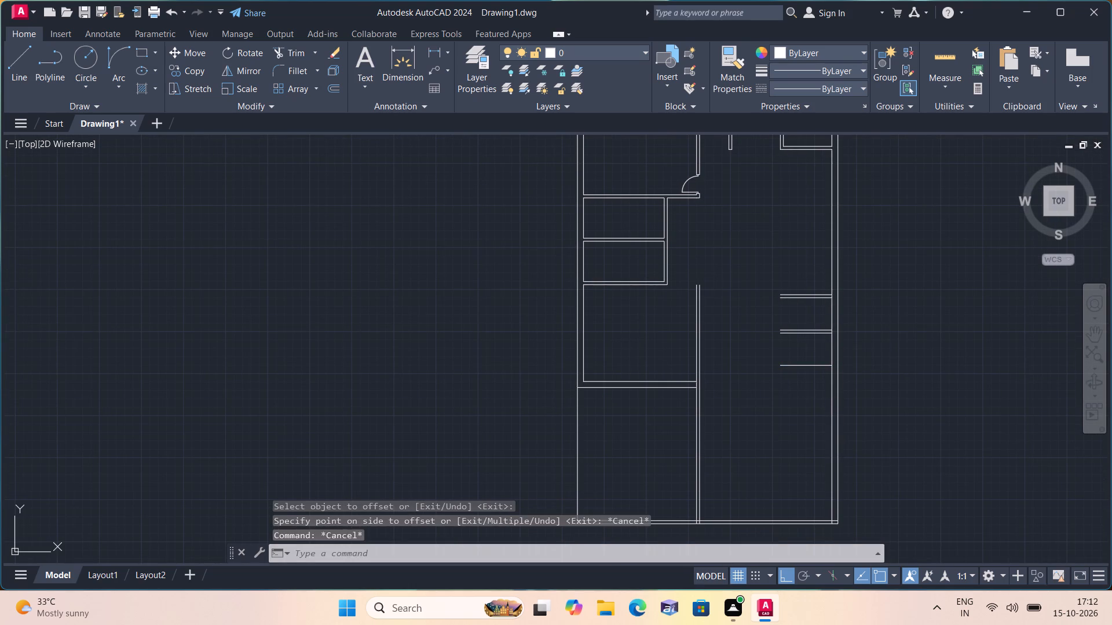
# Offset the lowest short horizontal line at the right outer wall 4.5" downward to form a third partition.
pyautogui.press('space')
pyautogui.press('4')
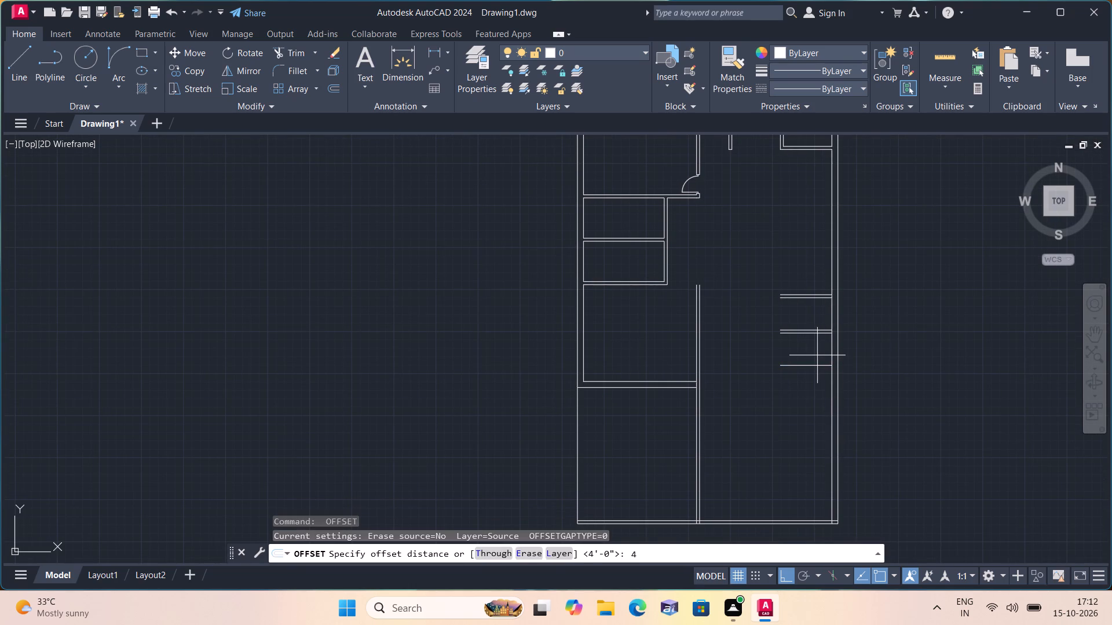
pyautogui.press('.')
pyautogui.press('5')
pyautogui.write('"')
pyautogui.press('space')
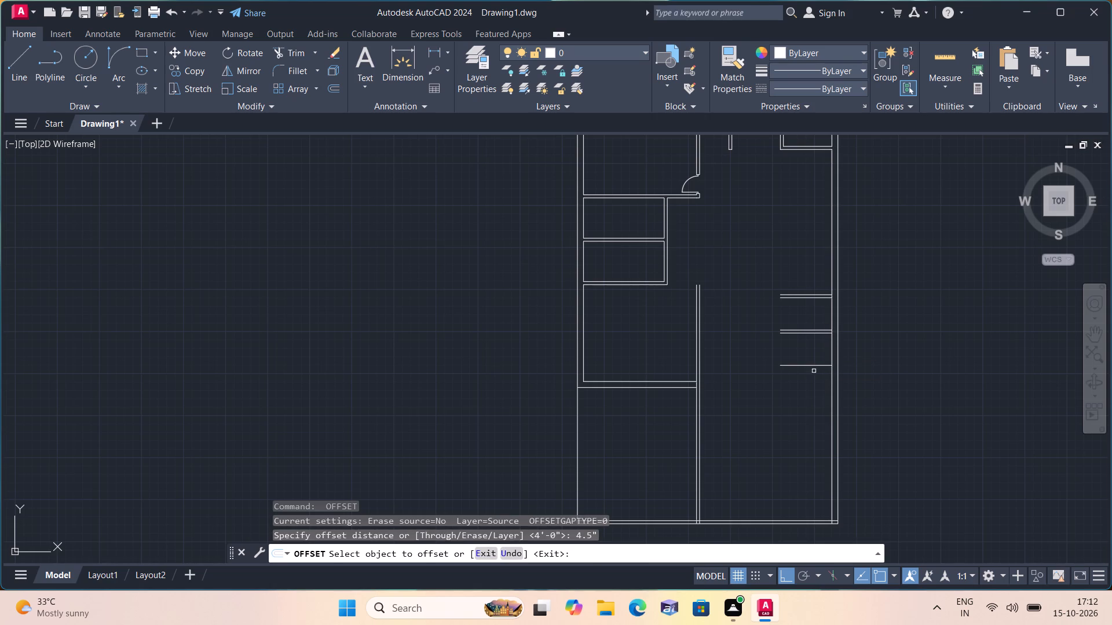
pyautogui.click(817, 369)
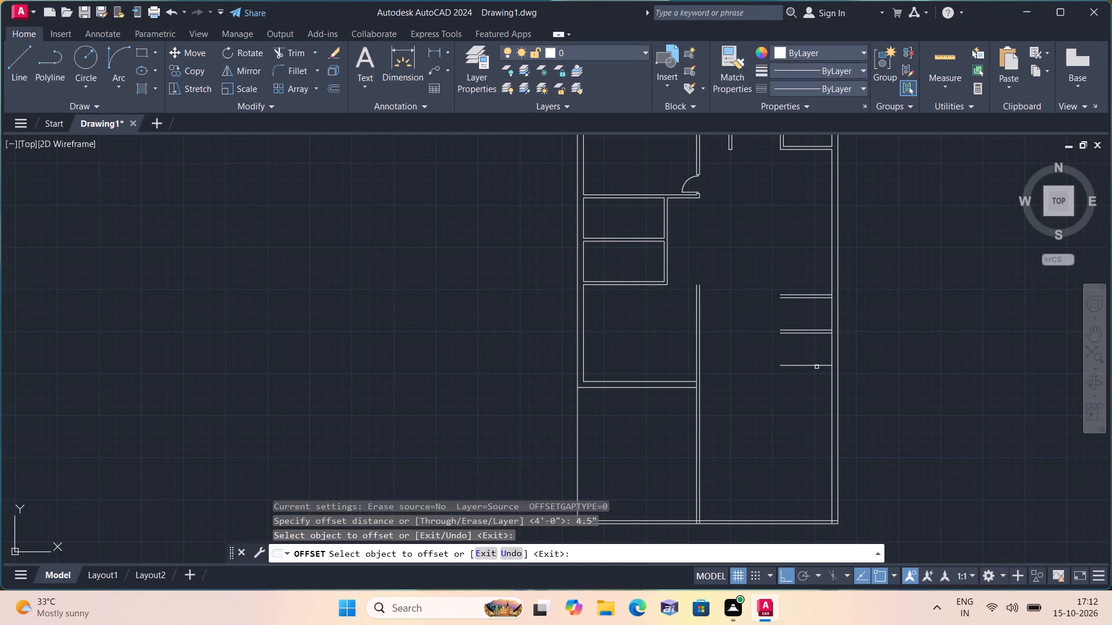
pyautogui.click(817, 365)
pyautogui.click(808, 428)
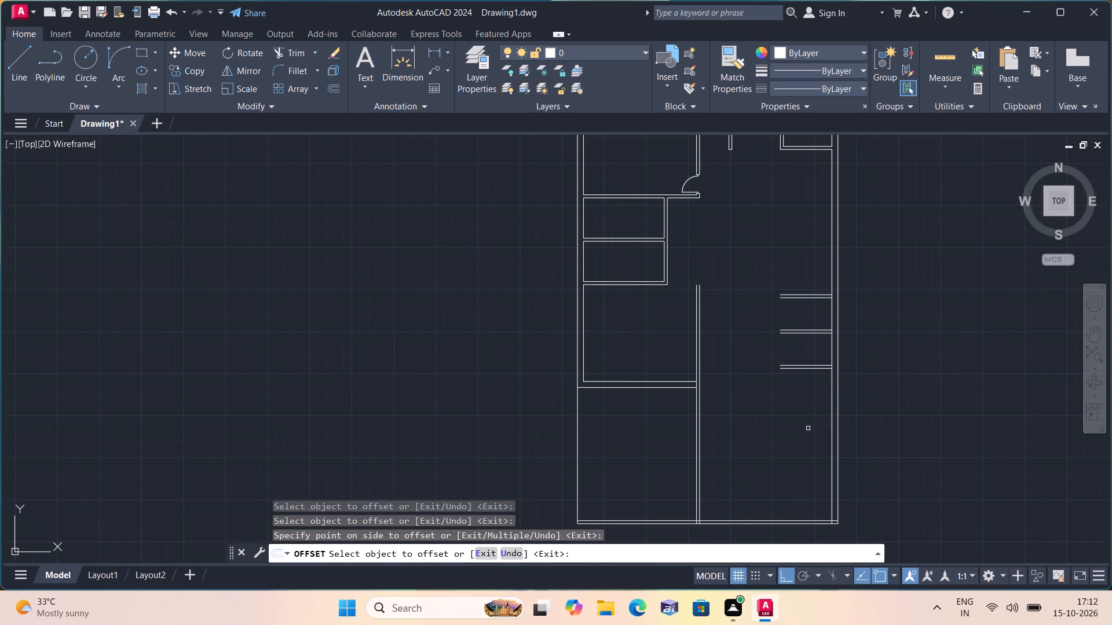
pyautogui.press('space')
# Offset the lower line of the third partition at the right outer wall 10' downward.
pyautogui.press('space')
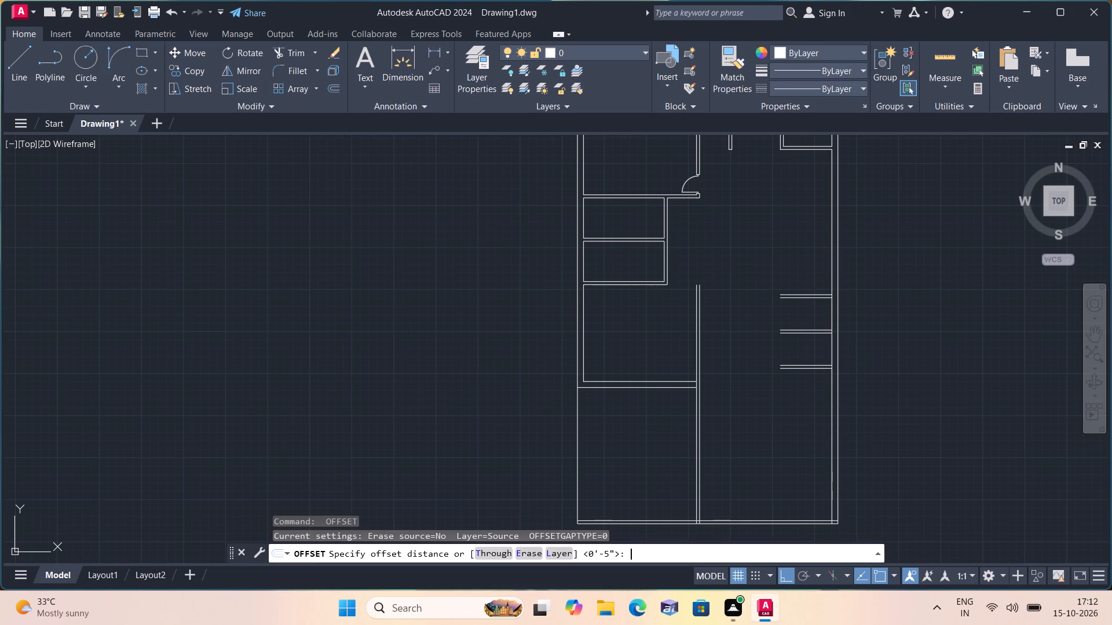
pyautogui.write("10'")
pyautogui.press('space')
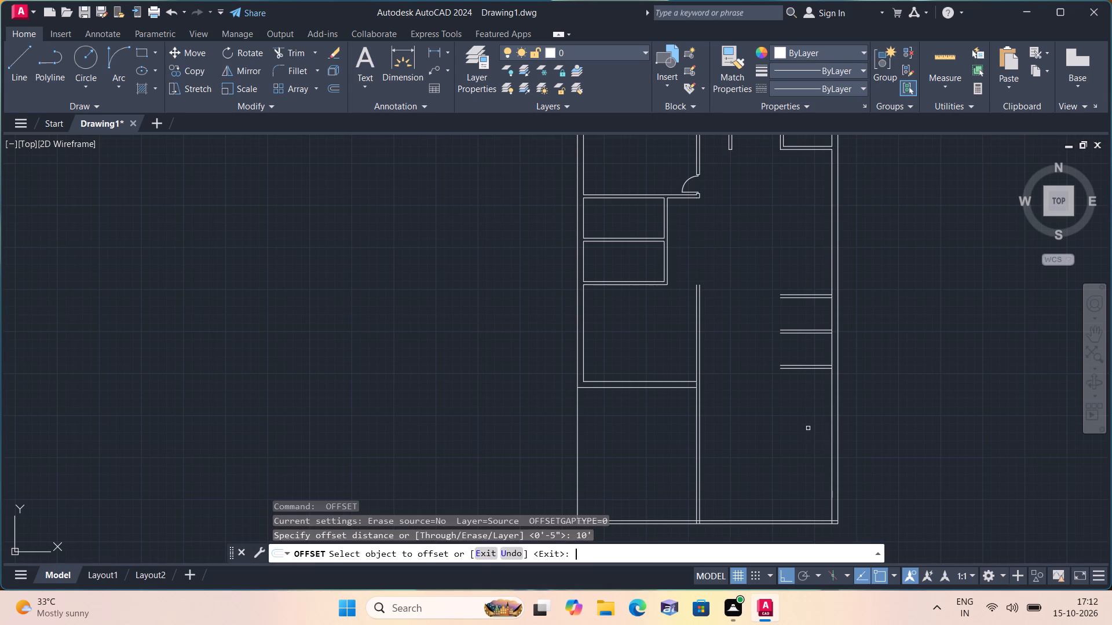
pyautogui.scroll(1, 800, 369)
pyautogui.click(796, 370)
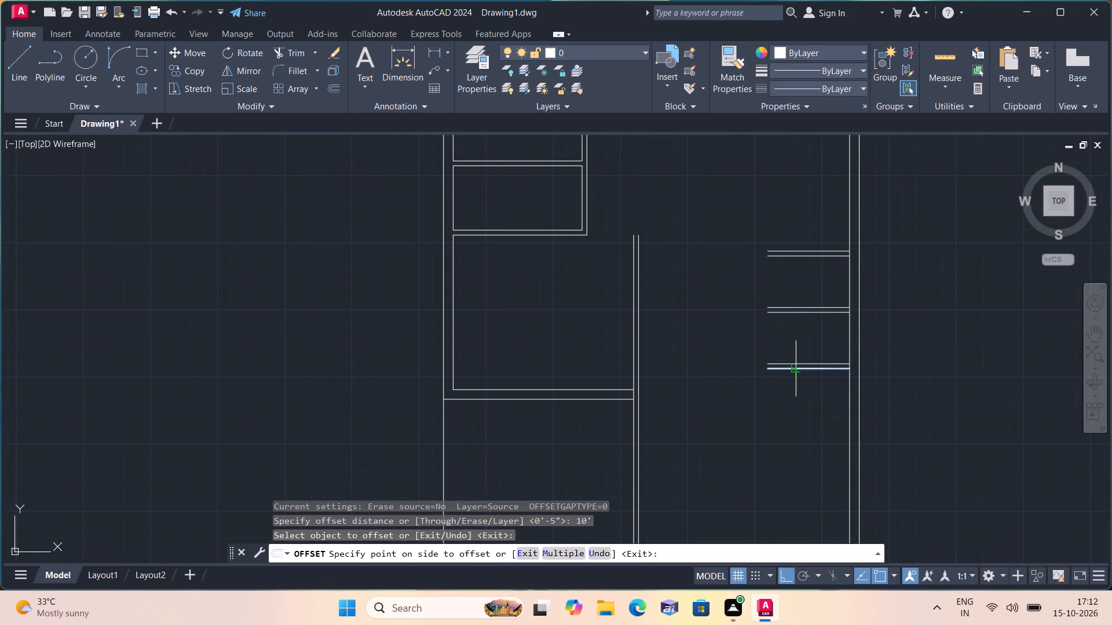
pyautogui.scroll(-3, 773, 442)
pyautogui.scroll(1, 773, 442)
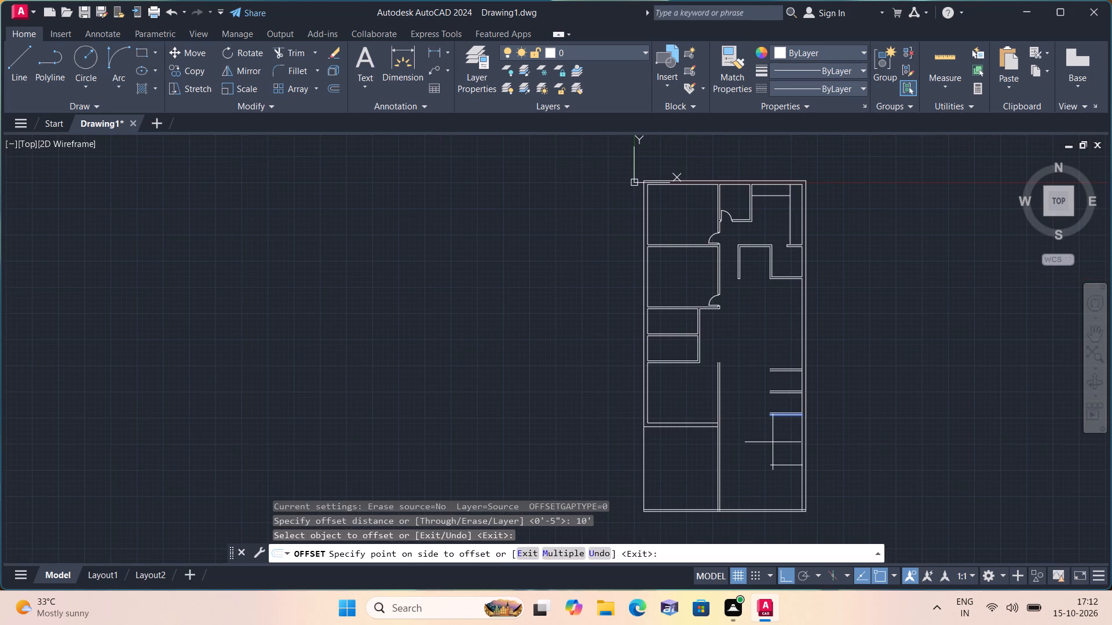
pyautogui.scroll(-1, 773, 442)
pyautogui.scroll(1, 773, 442)
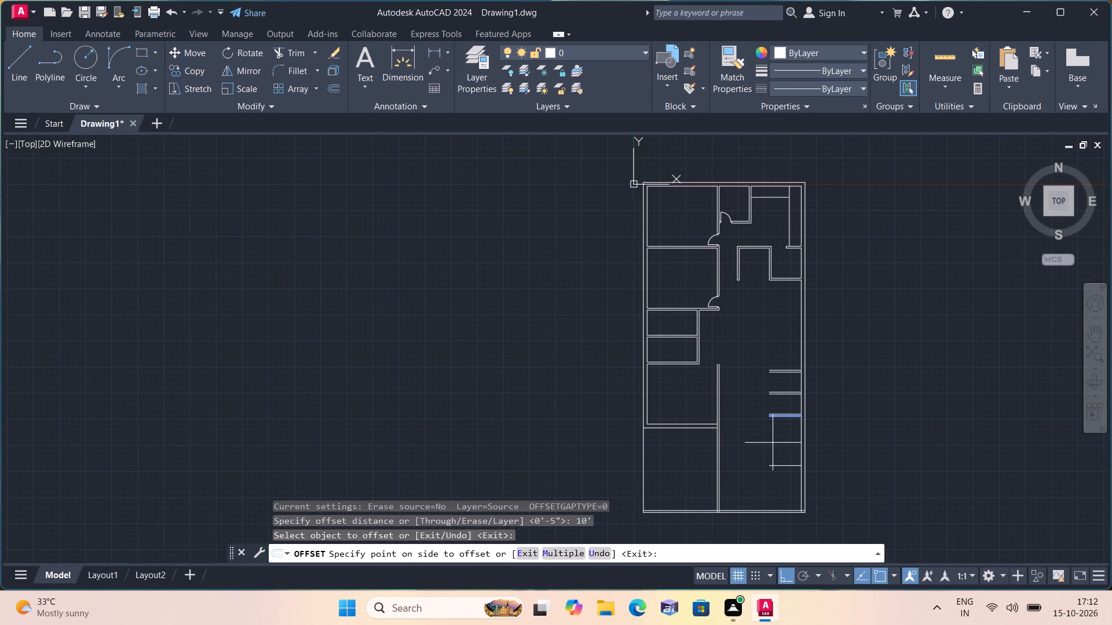
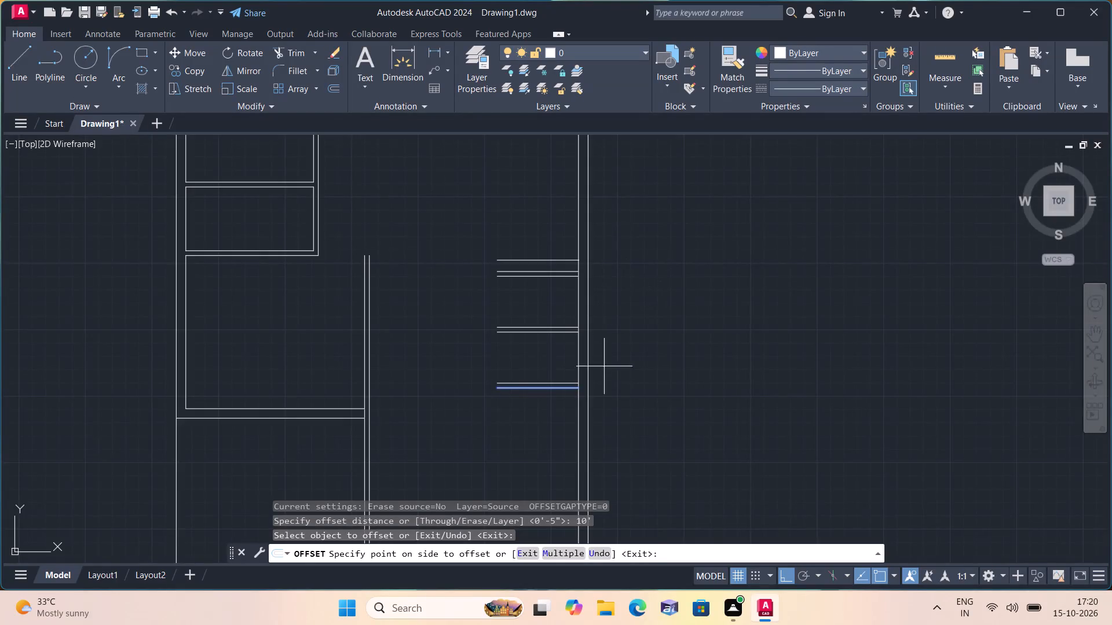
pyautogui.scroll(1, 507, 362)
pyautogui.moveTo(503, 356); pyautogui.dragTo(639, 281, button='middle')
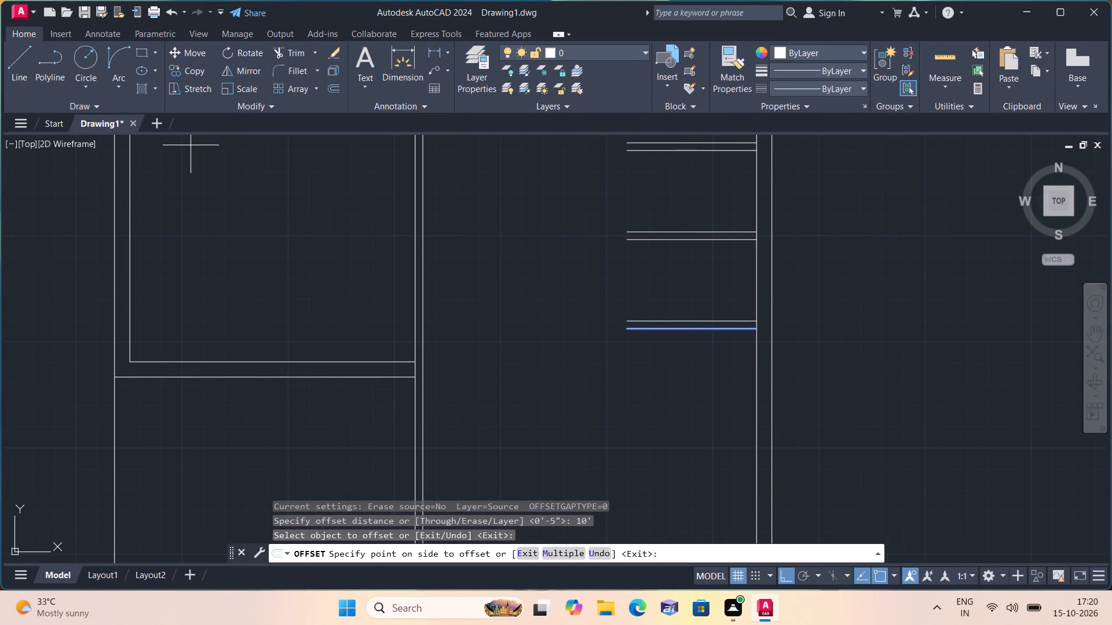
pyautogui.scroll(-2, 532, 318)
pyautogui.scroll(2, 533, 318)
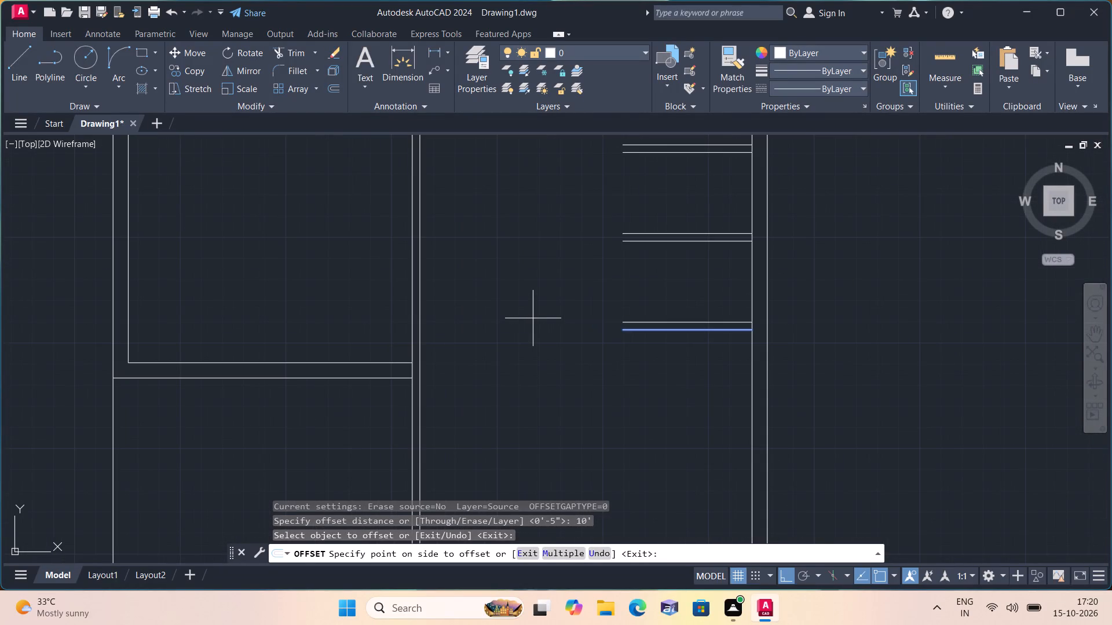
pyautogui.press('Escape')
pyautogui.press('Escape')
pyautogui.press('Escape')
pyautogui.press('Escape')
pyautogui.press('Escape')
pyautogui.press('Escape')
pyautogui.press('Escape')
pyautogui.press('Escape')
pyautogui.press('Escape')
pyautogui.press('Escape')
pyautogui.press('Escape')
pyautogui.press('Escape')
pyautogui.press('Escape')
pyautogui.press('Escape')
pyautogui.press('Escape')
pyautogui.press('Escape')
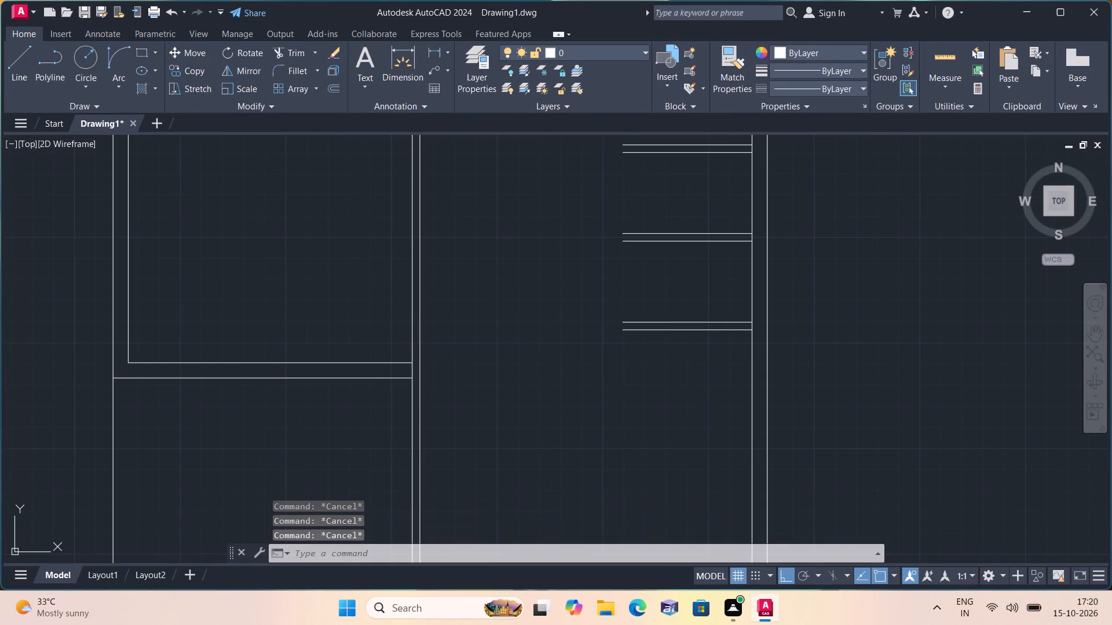
# Look over the upper rooms, the two small left-hand rooms and the partitions along the right outer wall.
pyautogui.scroll(-1, 533, 318)
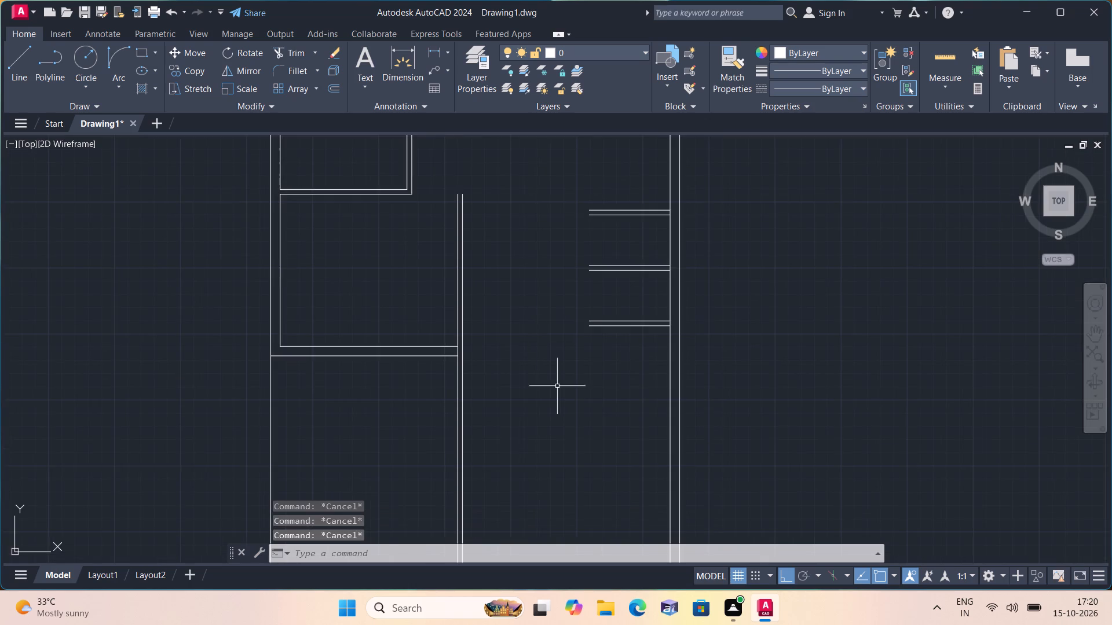
pyautogui.scroll(-1, 557, 385)
pyautogui.moveTo(412, 262); pyautogui.dragTo(554, 480, button='middle')
pyautogui.moveTo(517, 409); pyautogui.dragTo(524, 417, button='middle')
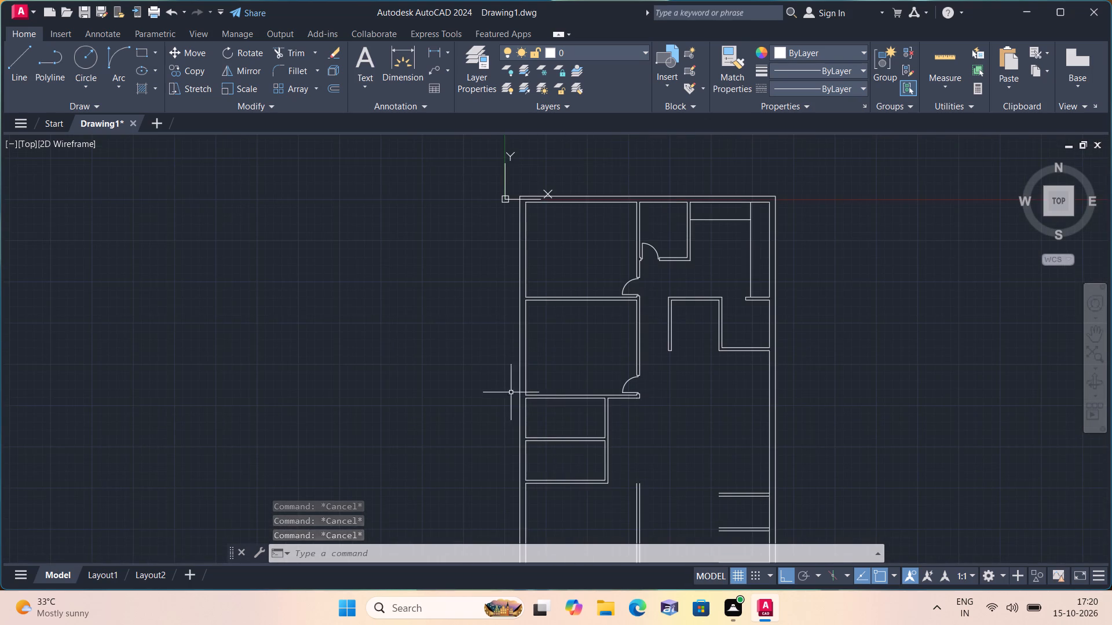
pyautogui.moveTo(524, 417); pyautogui.dragTo(584, 499, button='middle')
pyautogui.scroll(2, 667, 485)
pyautogui.scroll(-1, 667, 485)
pyautogui.moveTo(667, 485); pyautogui.dragTo(646, 365, button='middle')
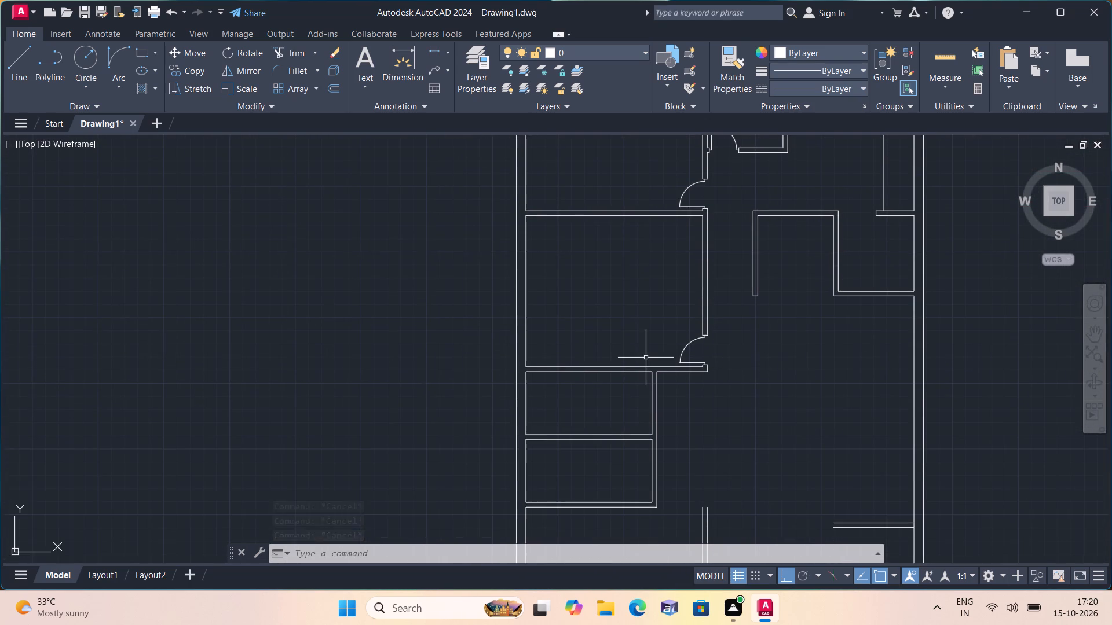
pyautogui.scroll(-1, 654, 293)
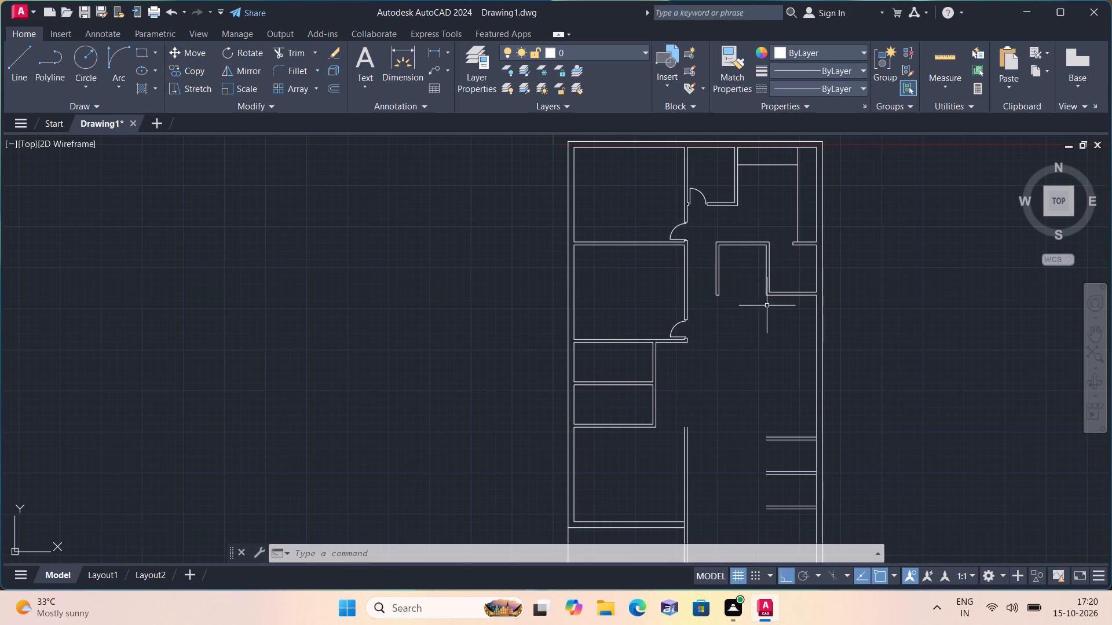
pyautogui.moveTo(764, 329); pyautogui.dragTo(701, 231, button='middle')
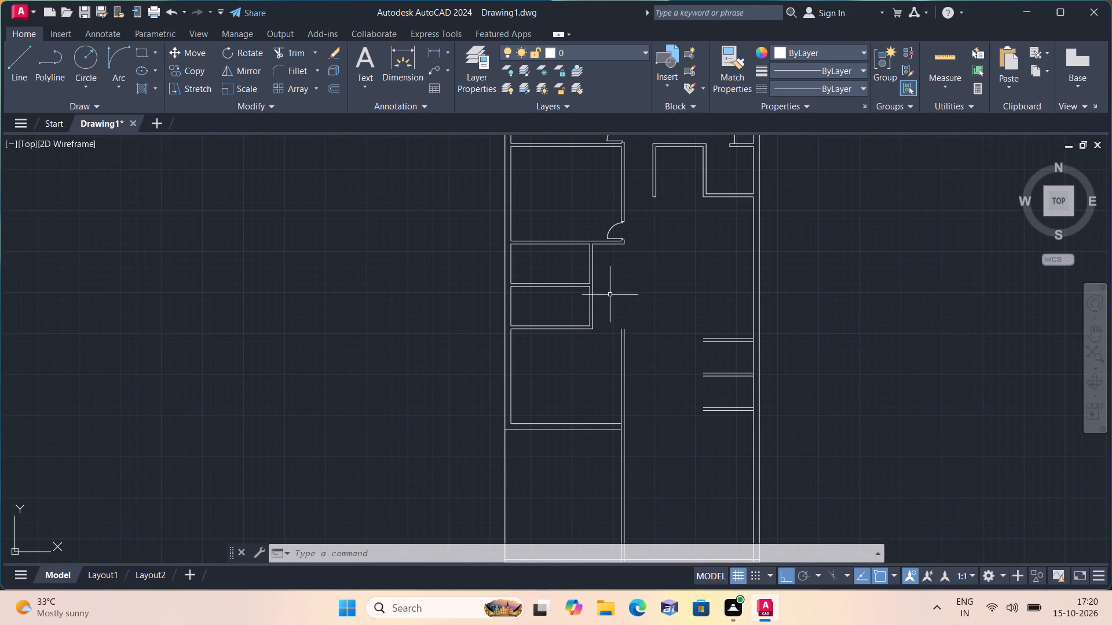
pyautogui.moveTo(559, 242); pyautogui.dragTo(555, 296, button='middle')
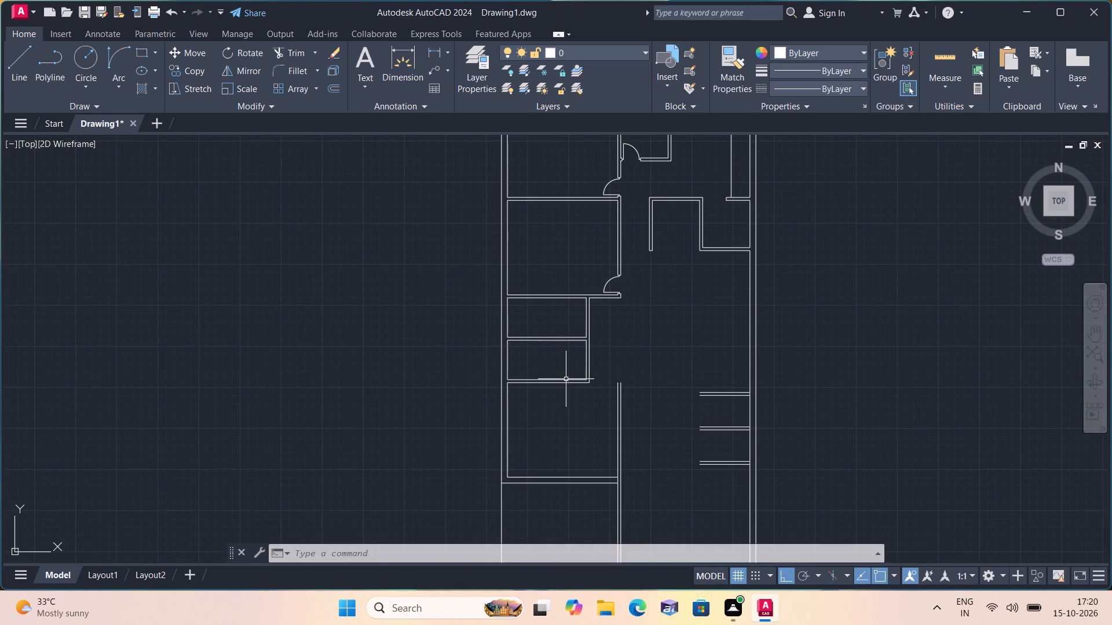
# Draw a jamb line across the wall above the upper small room, 2" left of its right inner corner, and delete the 2" helper segment.
pyautogui.scroll(2, 569, 270)
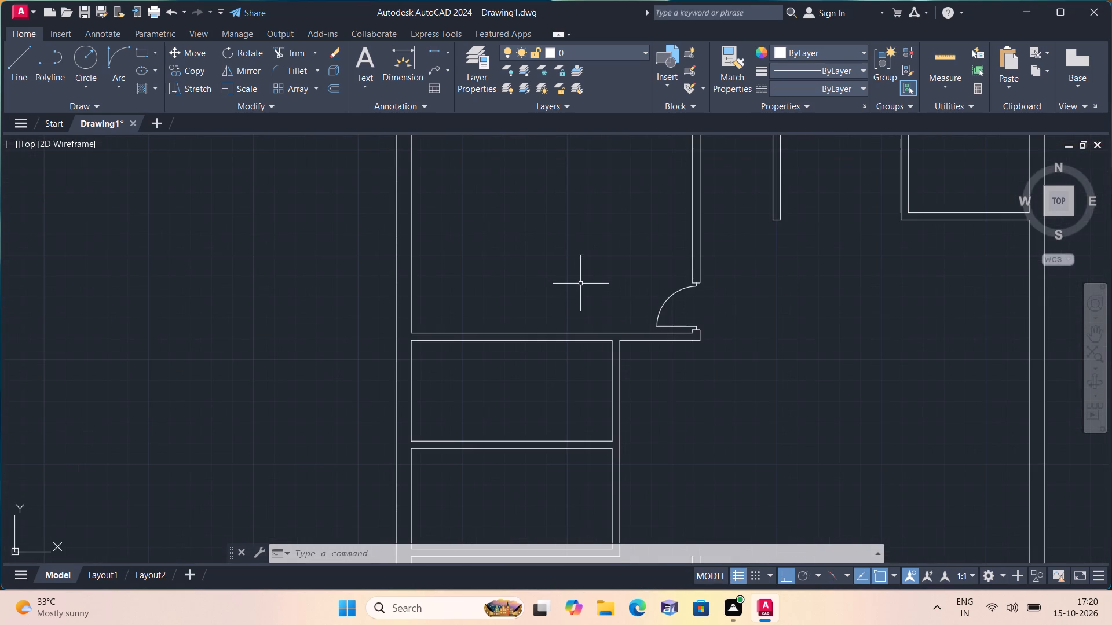
pyautogui.press('l')
pyautogui.press('space')
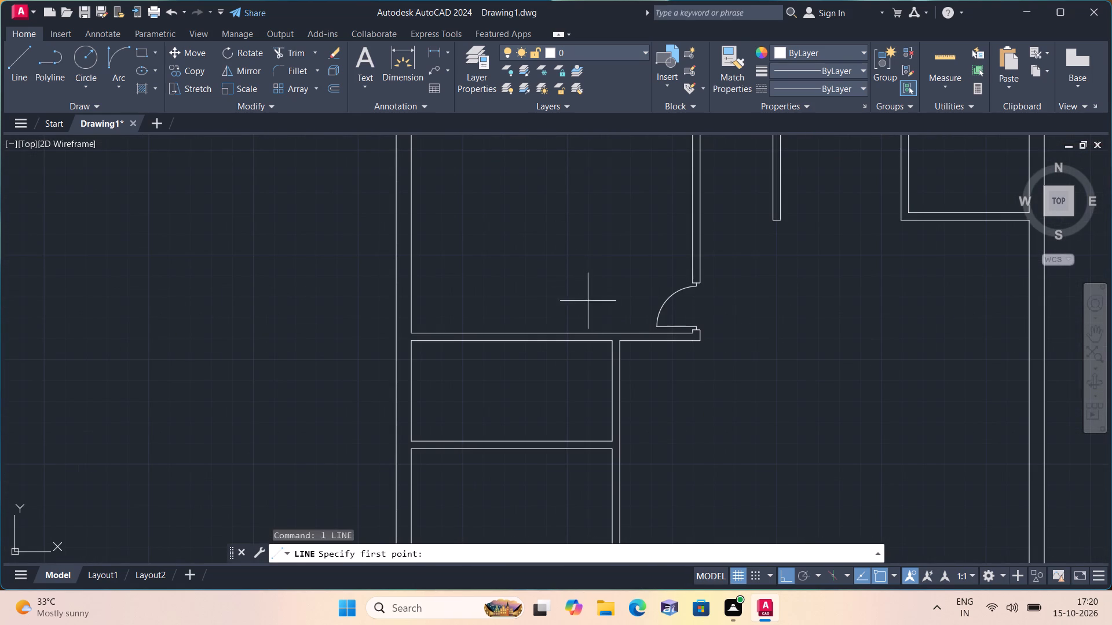
pyautogui.scroll(1, 612, 329)
pyautogui.click(613, 351)
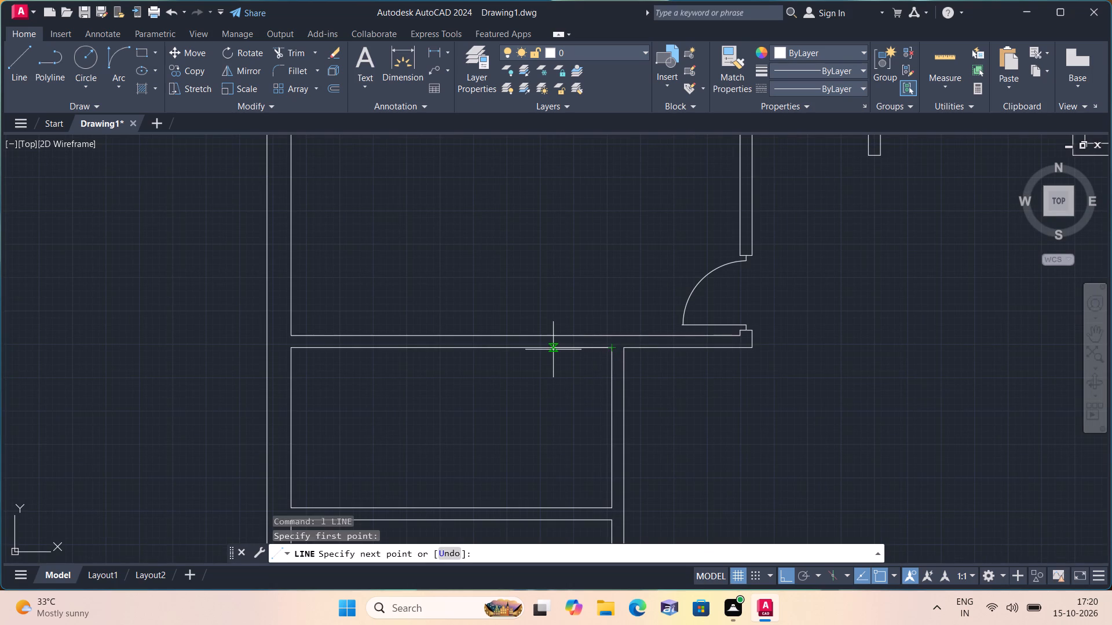
pyautogui.press('2')
pyautogui.write('"')
pyautogui.press('space')
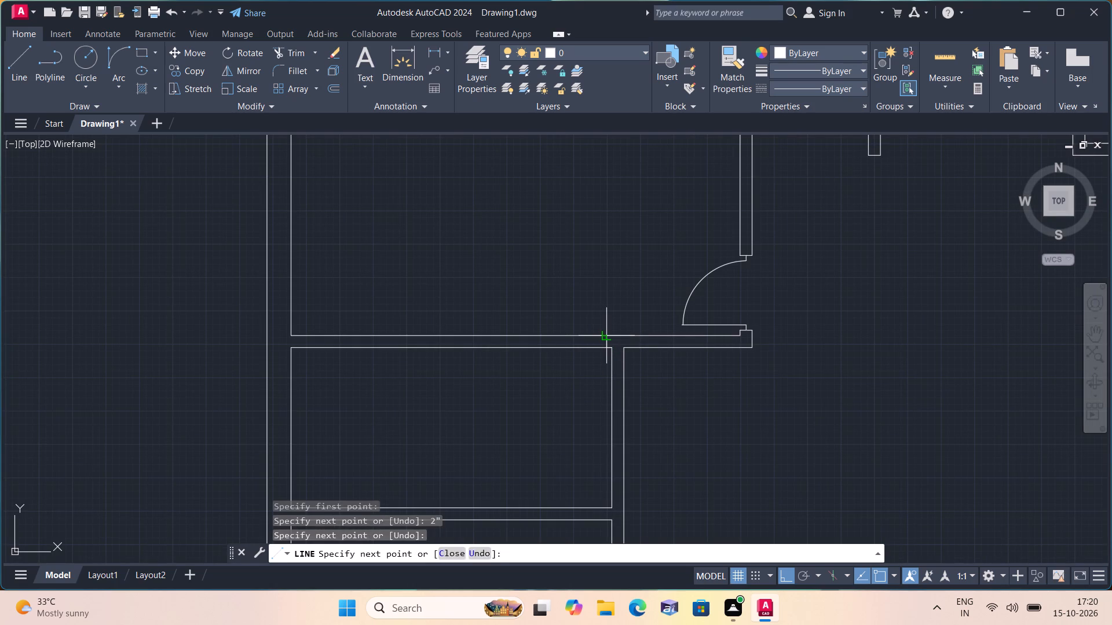
pyautogui.click(605, 335)
pyautogui.press('space')
pyautogui.scroll(2, 605, 335)
pyautogui.click(611, 367)
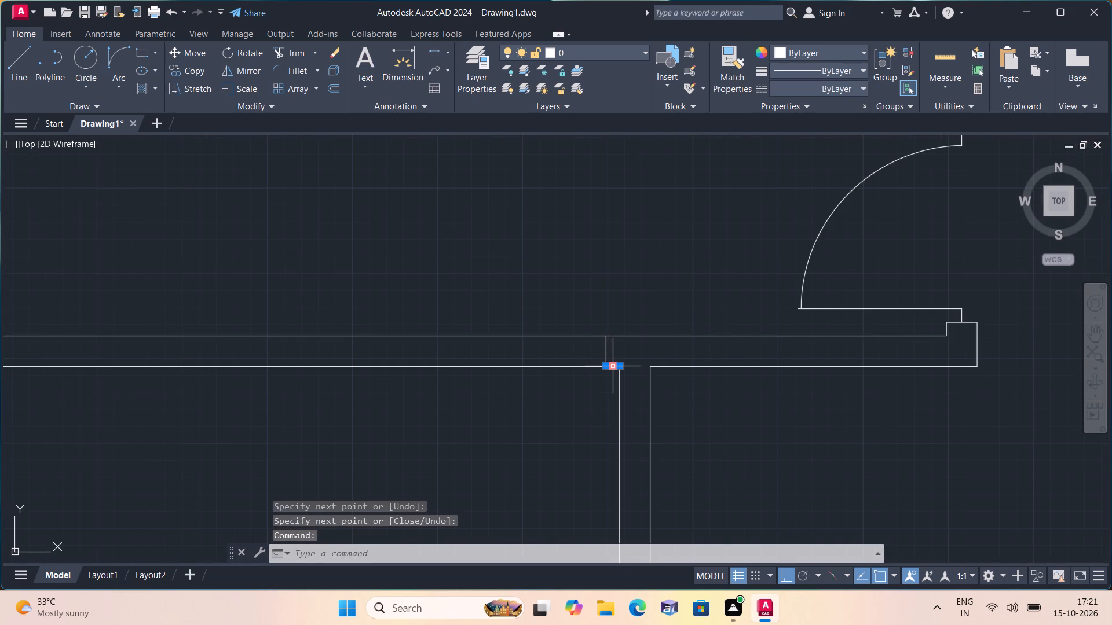
pyautogui.press('Delete')
# Draw consecutive 2", 2' and 2" line segments leftward from the jamb line's midpoint along the wall's centre.
pyautogui.press('l')
pyautogui.press('space')
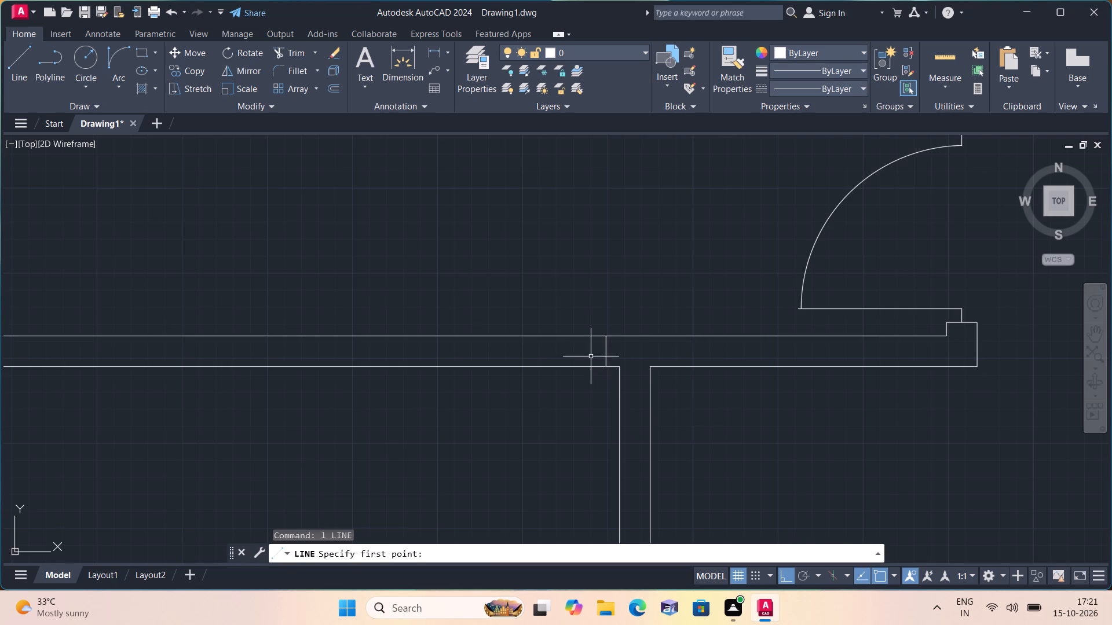
pyautogui.click(609, 349)
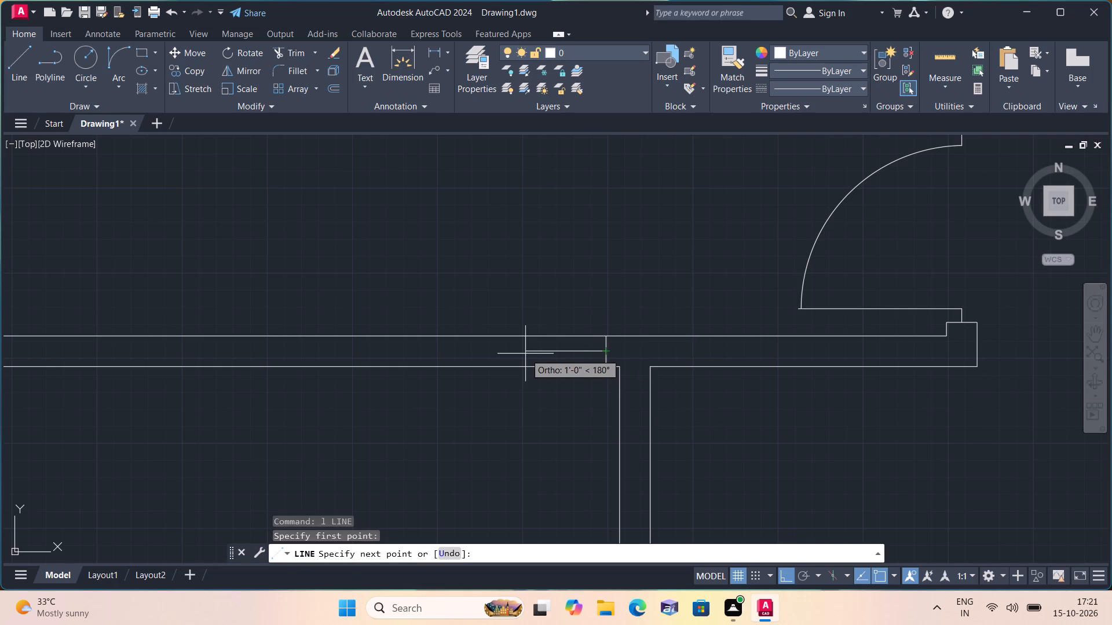
pyautogui.write('2"')
pyautogui.press('space')
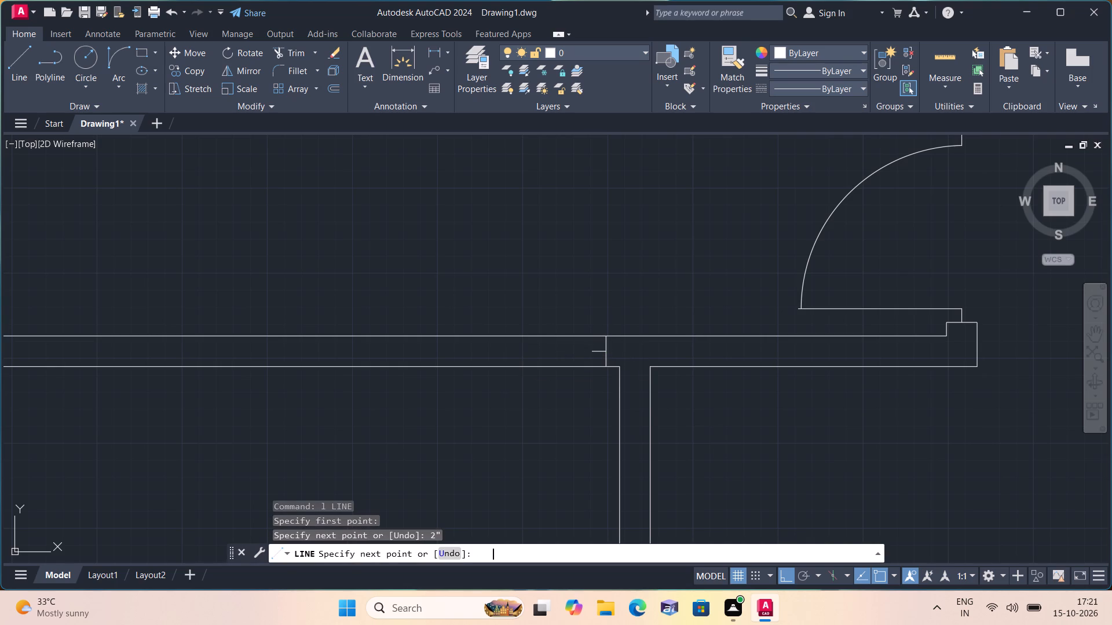
pyautogui.write("2'")
pyautogui.press('space')
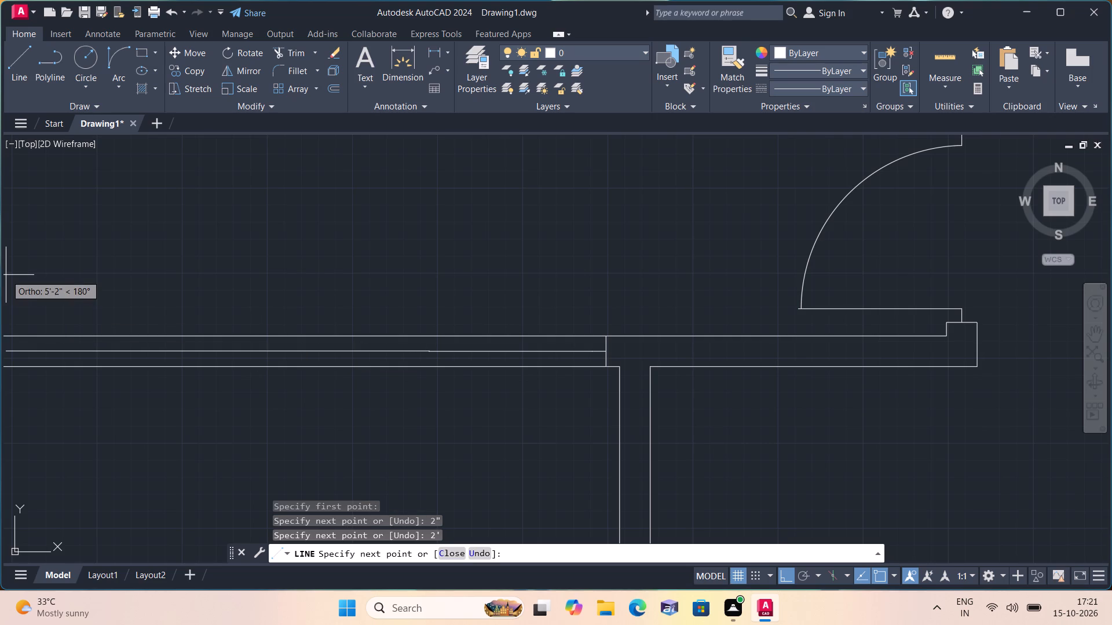
pyautogui.write('2"')
pyautogui.press('space')
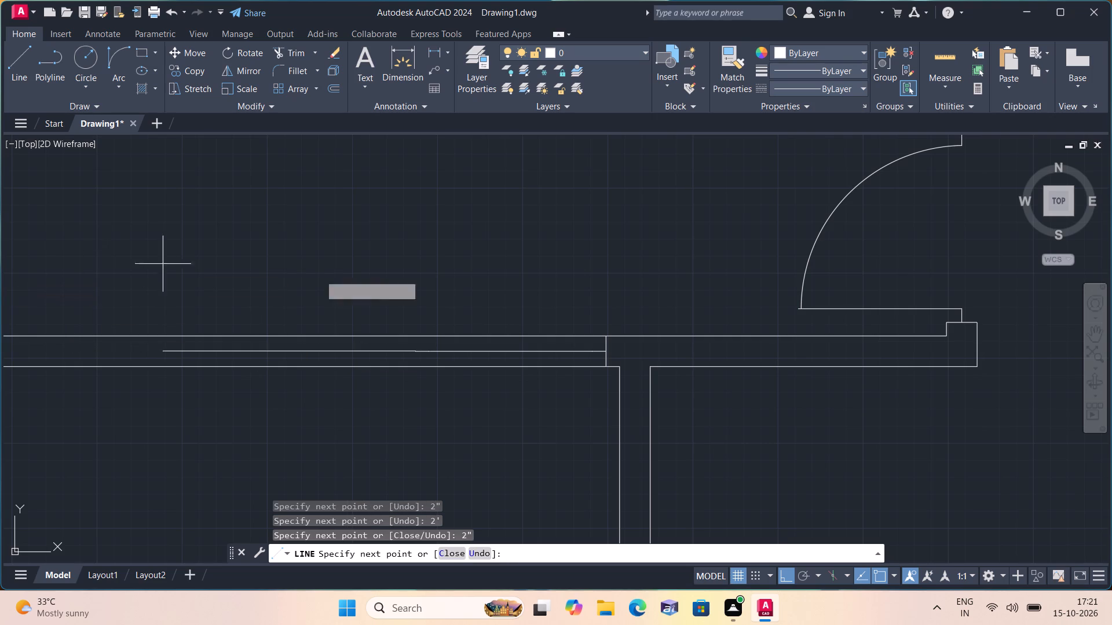
# Draw the opposite jamb from the end of the centre segments to the upper and lower wall lines.
pyautogui.click(417, 334)
pyautogui.press('space')
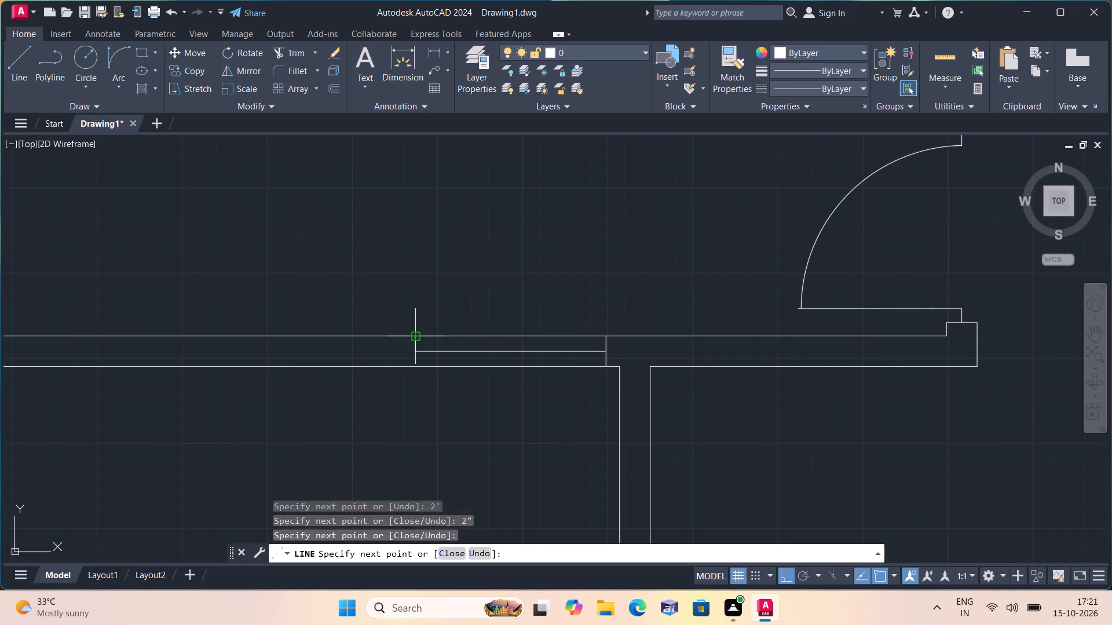
pyautogui.press('space')
pyautogui.click(415, 350)
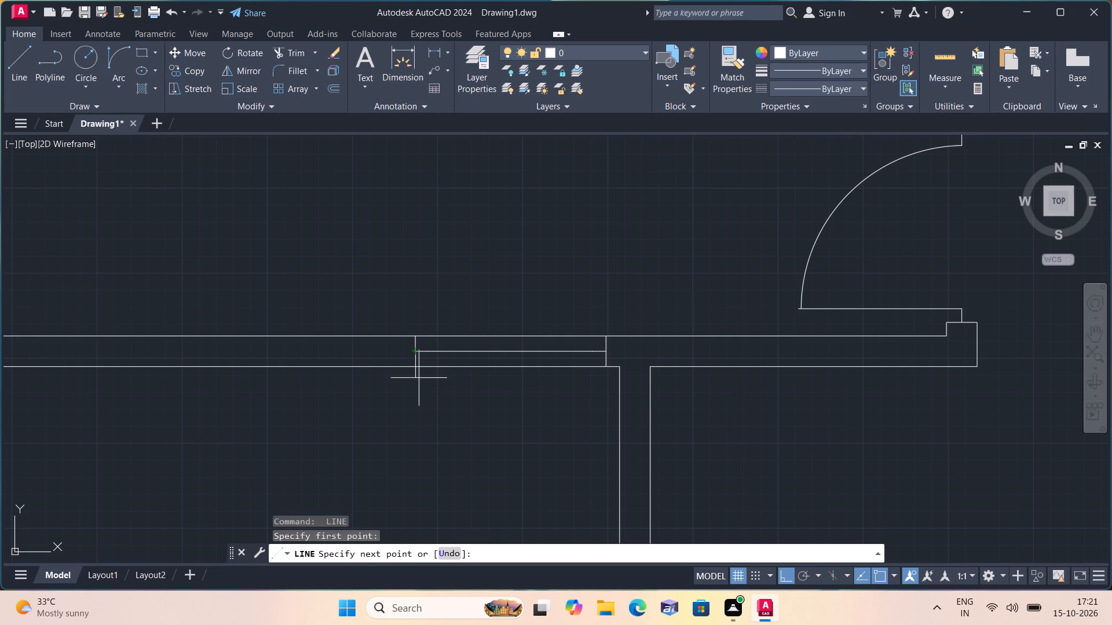
pyautogui.click(415, 366)
pyautogui.press('space')
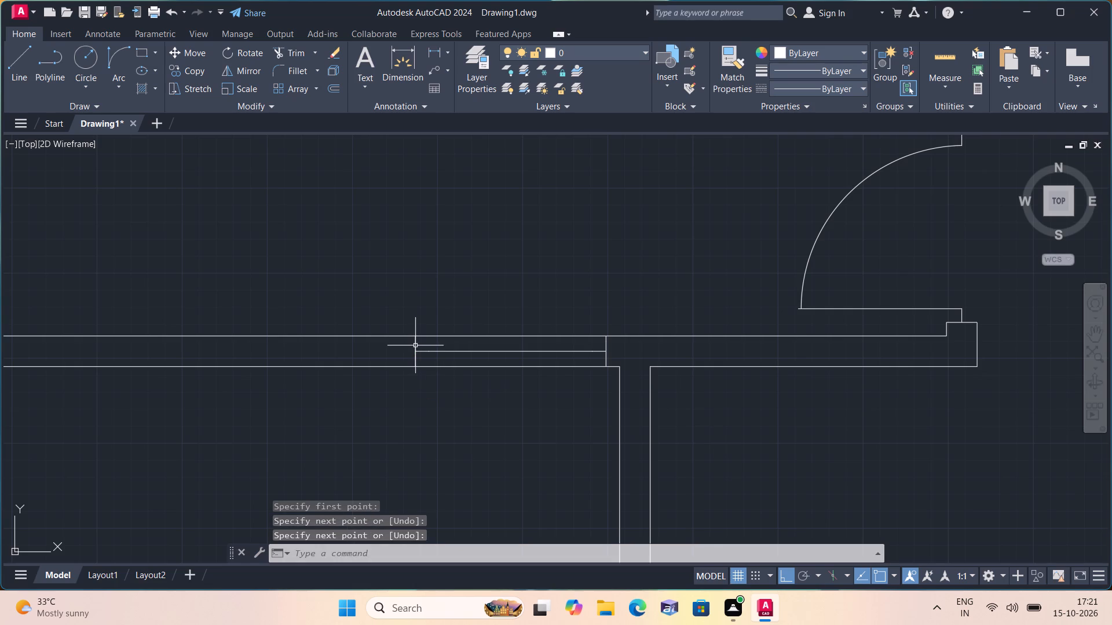
# Trim both wall lines and the middle 2' segment between the jambs to open the doorway.
pyautogui.write('trim')
pyautogui.press('space')
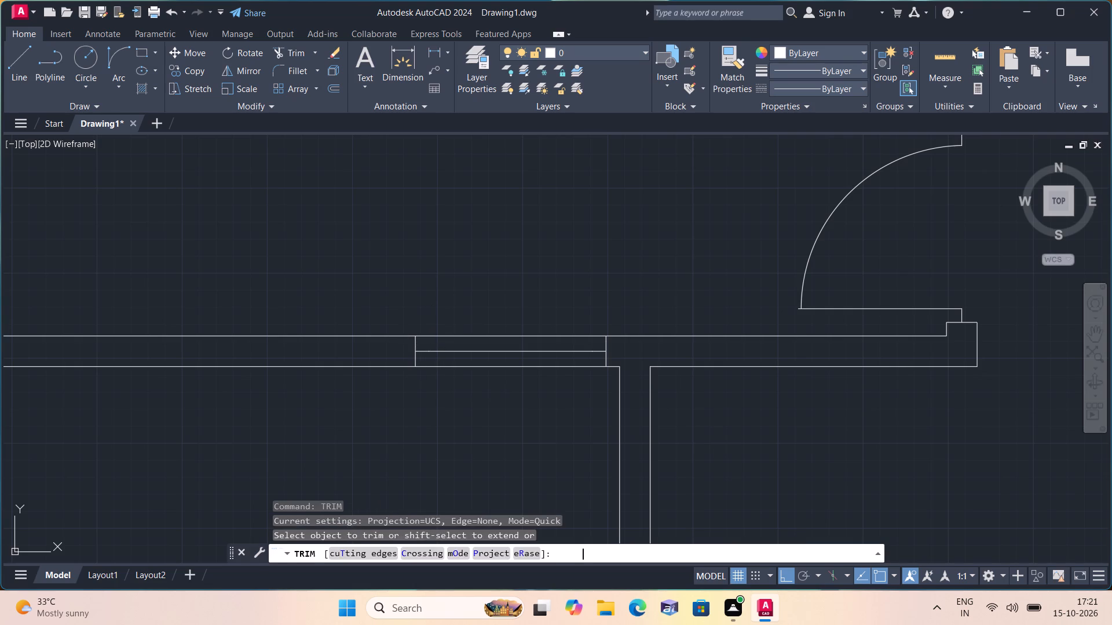
pyautogui.moveTo(447, 337); pyautogui.dragTo(452, 425)
pyautogui.moveTo(449, 428); pyautogui.dragTo(482, 260)
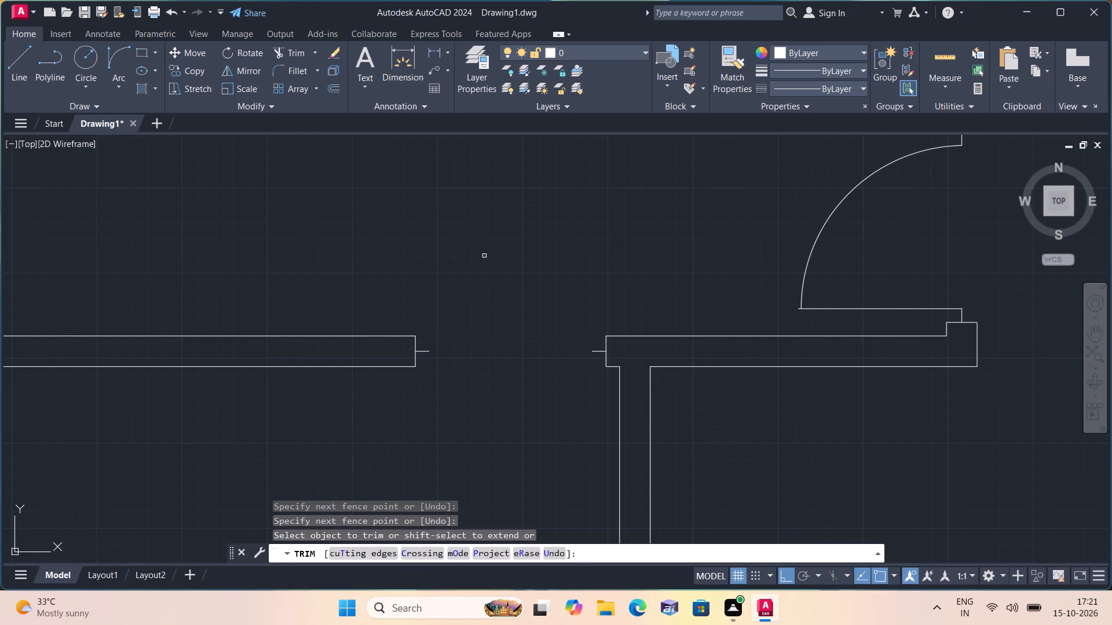
pyautogui.press('space')
# Draw a 2' door leaf line downward from the end of the right jamb's 2" stub.
pyautogui.scroll(-1, 500, 281)
pyautogui.press('l')
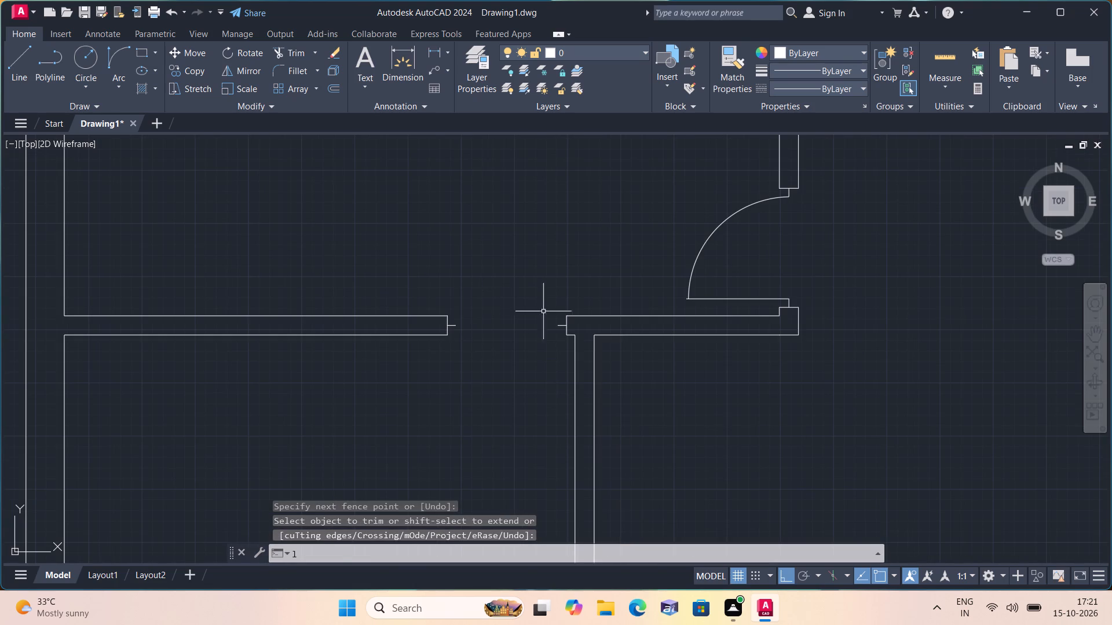
pyautogui.press('space')
pyautogui.click(552, 323)
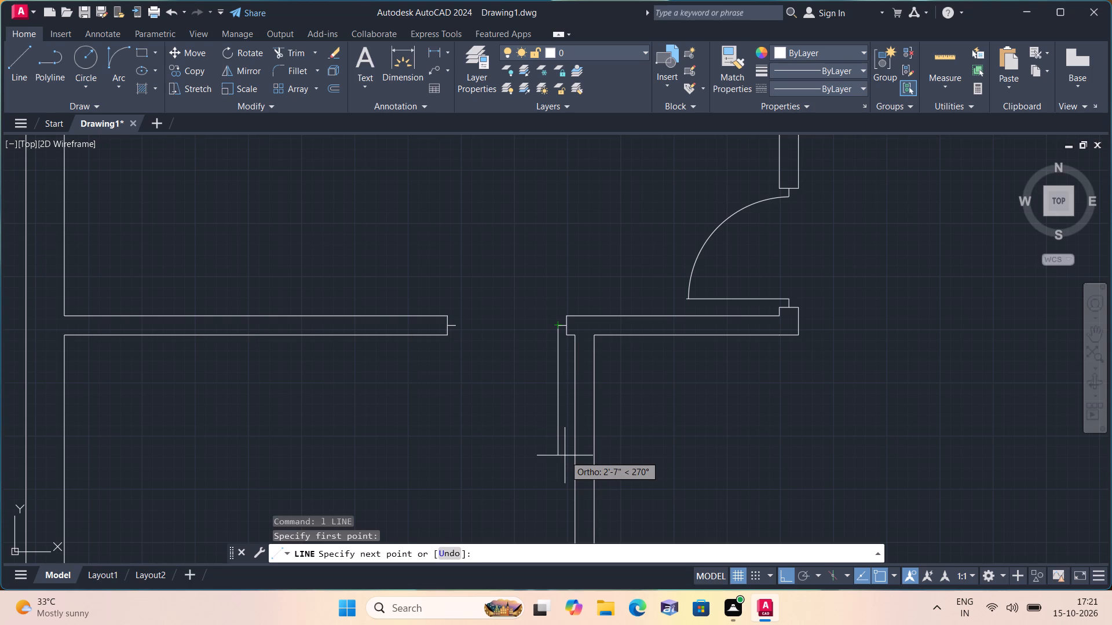
pyautogui.write("2'")
pyautogui.press('space')
pyautogui.press('Escape')
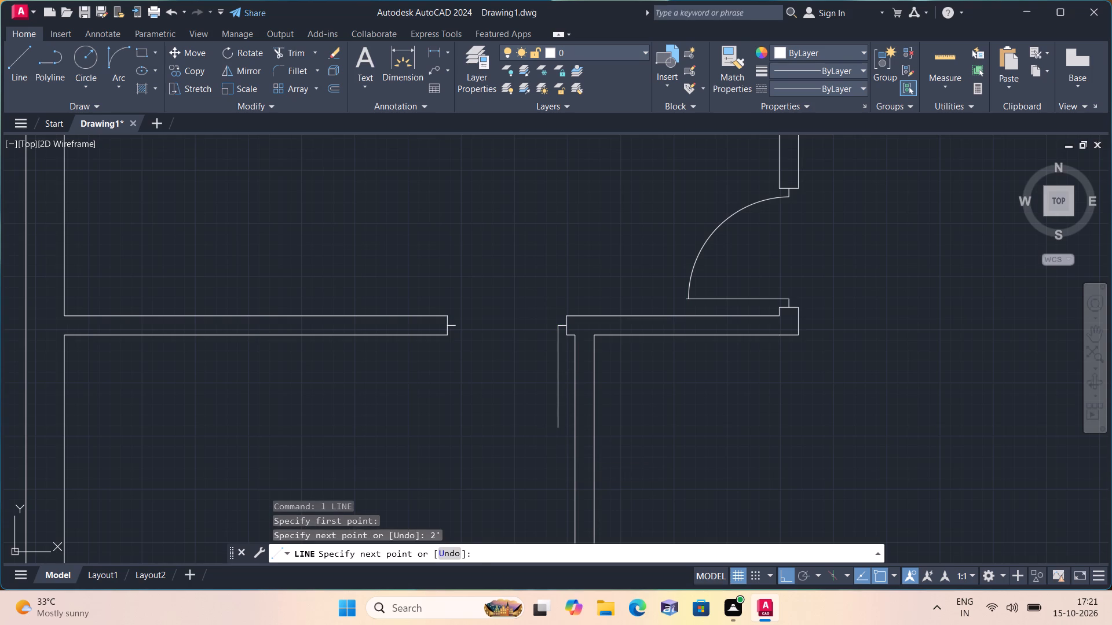
# Draw the door swing with a Start, End, Direction arc from the leaf's lower end to the left jamb's stub.
pyautogui.click(115, 83)
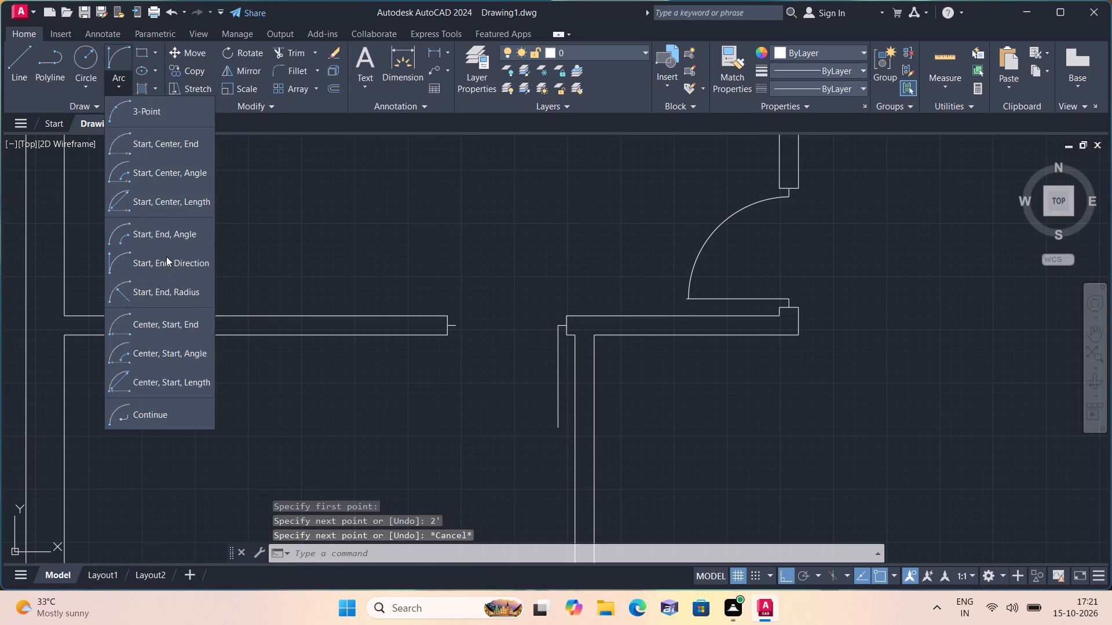
pyautogui.click(166, 256)
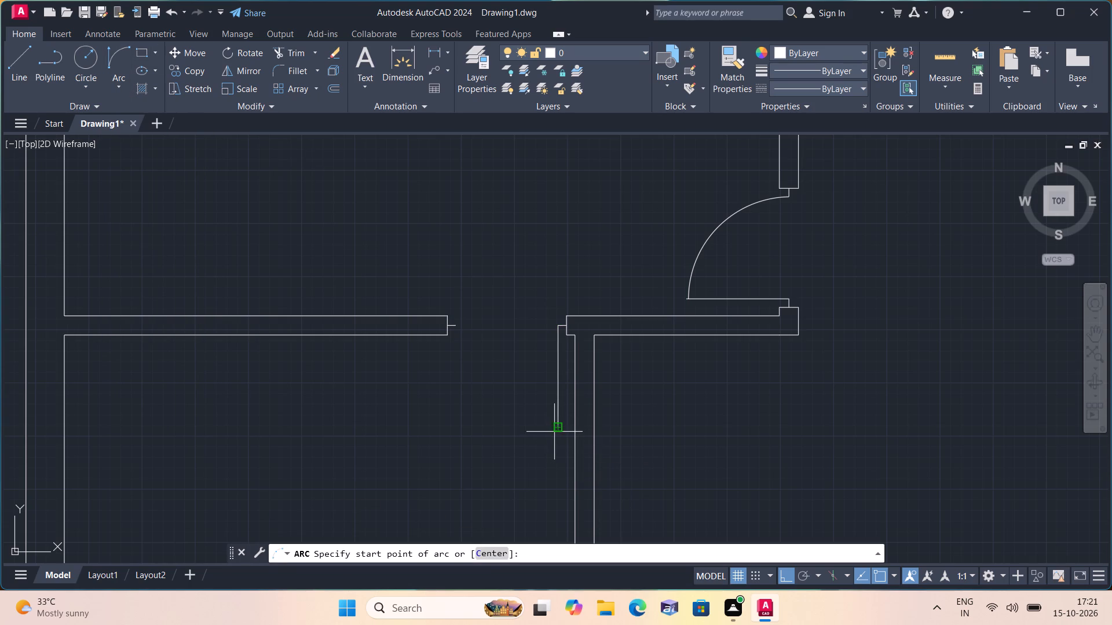
pyautogui.click(560, 428)
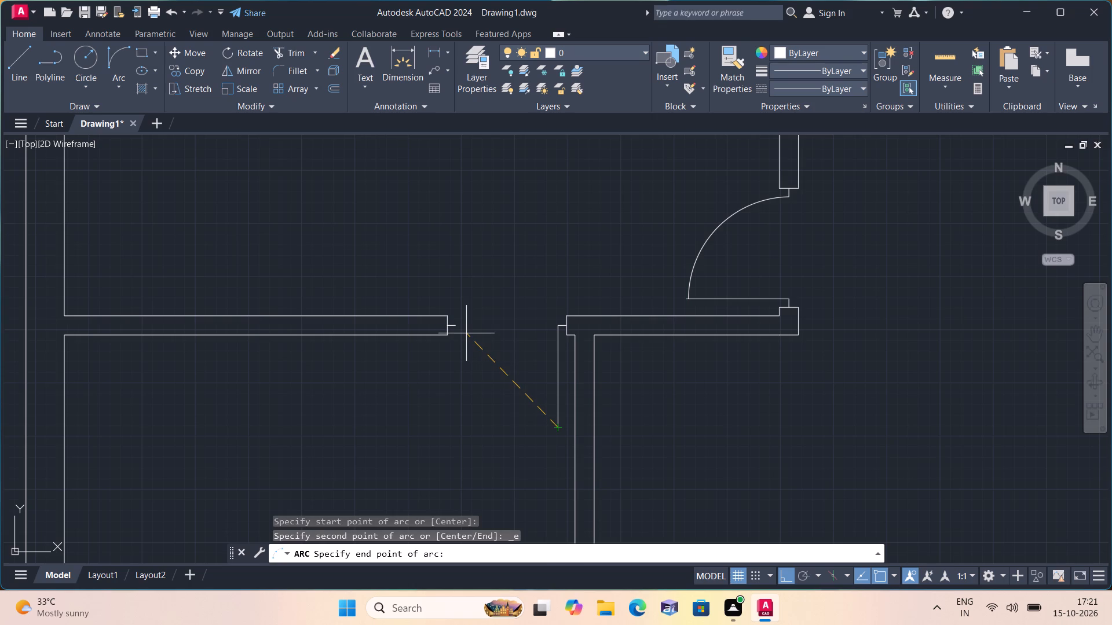
pyautogui.click(460, 328)
pyautogui.click(447, 400)
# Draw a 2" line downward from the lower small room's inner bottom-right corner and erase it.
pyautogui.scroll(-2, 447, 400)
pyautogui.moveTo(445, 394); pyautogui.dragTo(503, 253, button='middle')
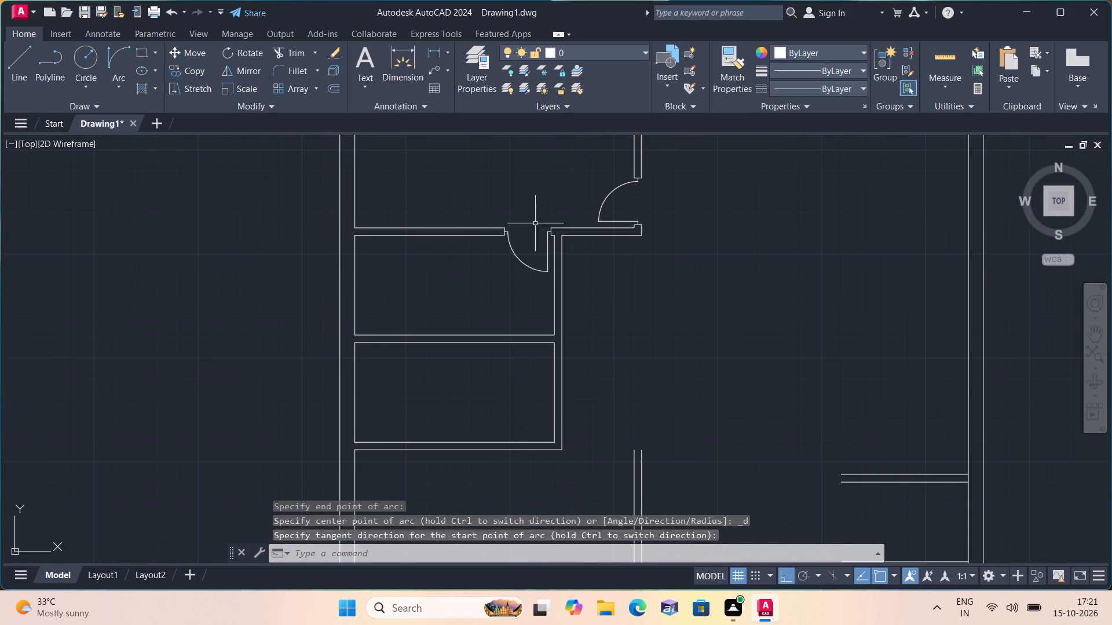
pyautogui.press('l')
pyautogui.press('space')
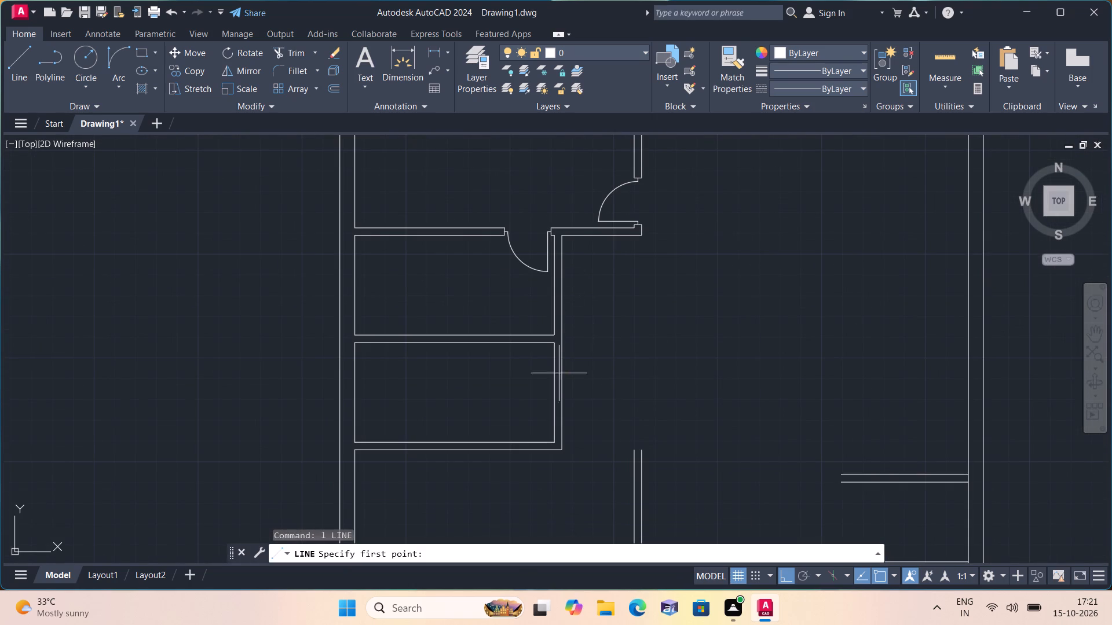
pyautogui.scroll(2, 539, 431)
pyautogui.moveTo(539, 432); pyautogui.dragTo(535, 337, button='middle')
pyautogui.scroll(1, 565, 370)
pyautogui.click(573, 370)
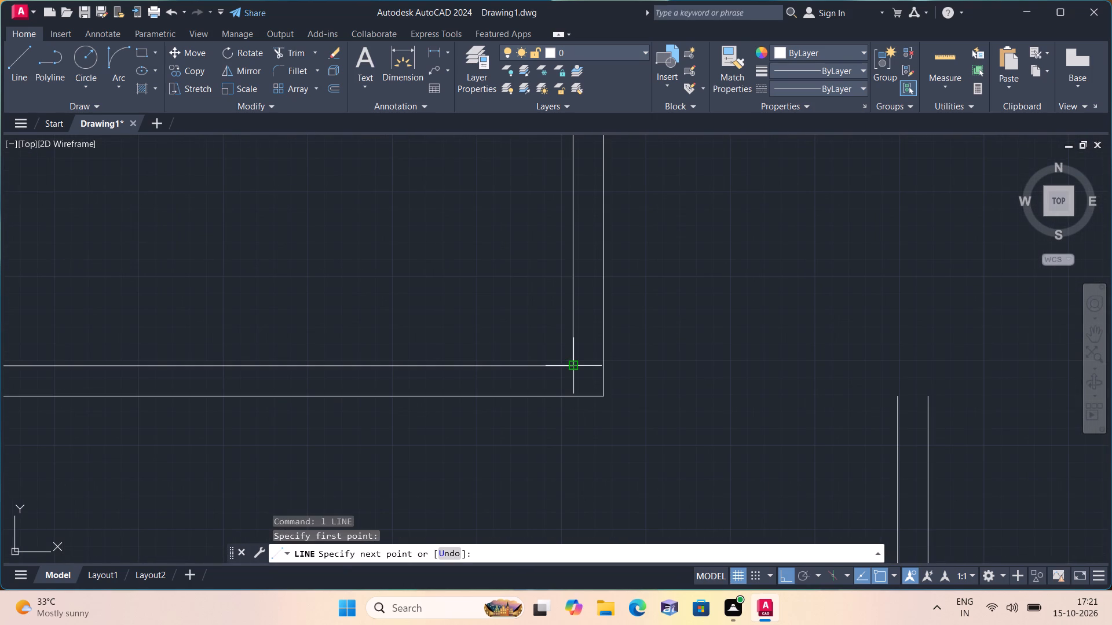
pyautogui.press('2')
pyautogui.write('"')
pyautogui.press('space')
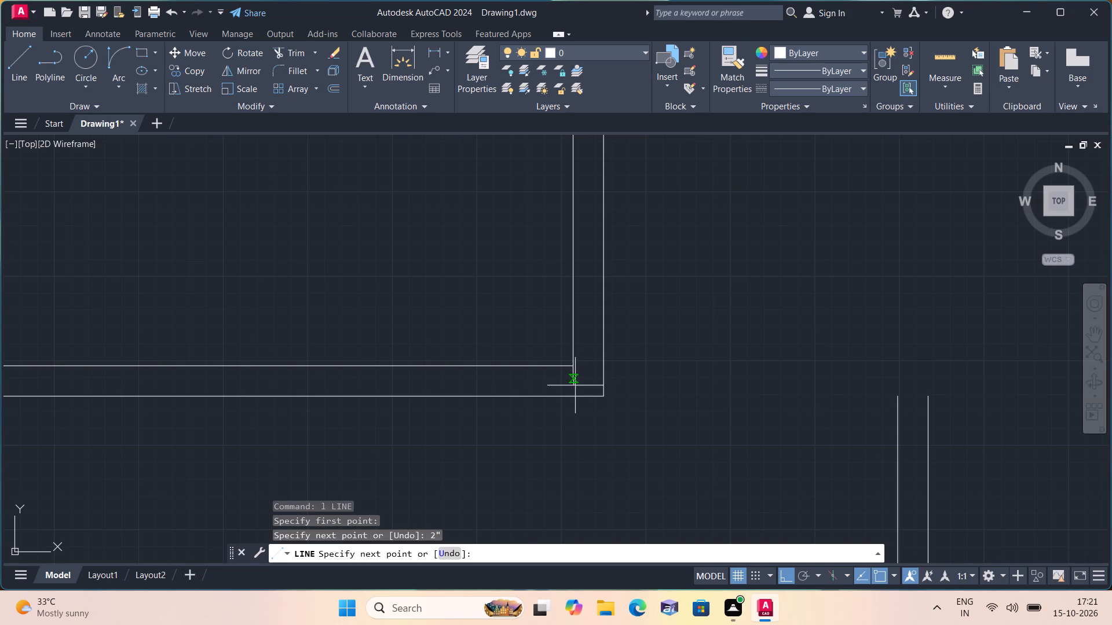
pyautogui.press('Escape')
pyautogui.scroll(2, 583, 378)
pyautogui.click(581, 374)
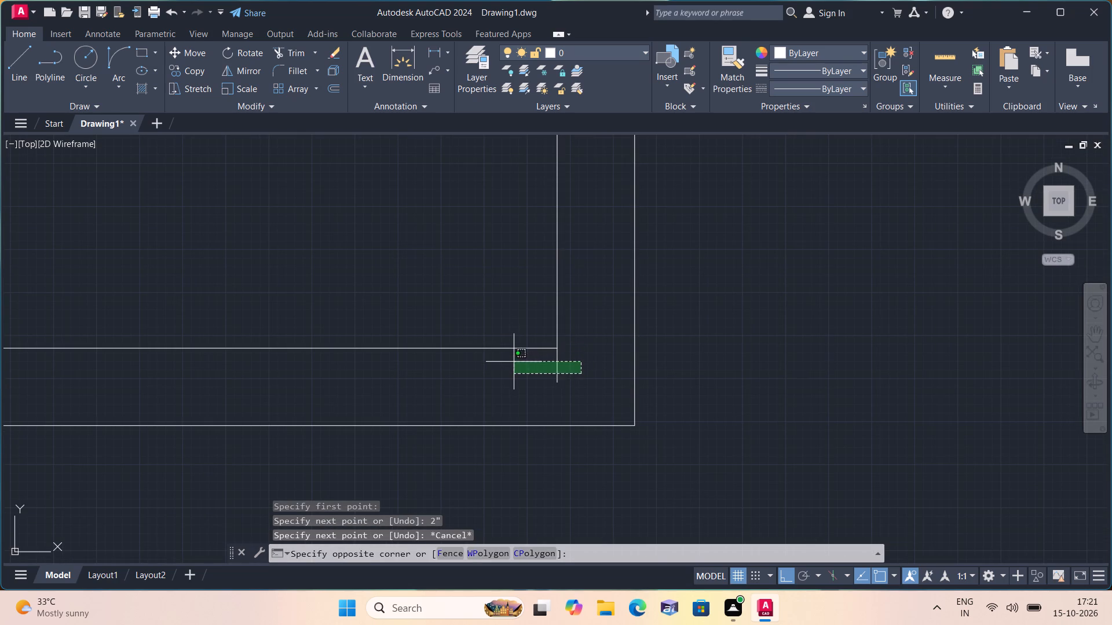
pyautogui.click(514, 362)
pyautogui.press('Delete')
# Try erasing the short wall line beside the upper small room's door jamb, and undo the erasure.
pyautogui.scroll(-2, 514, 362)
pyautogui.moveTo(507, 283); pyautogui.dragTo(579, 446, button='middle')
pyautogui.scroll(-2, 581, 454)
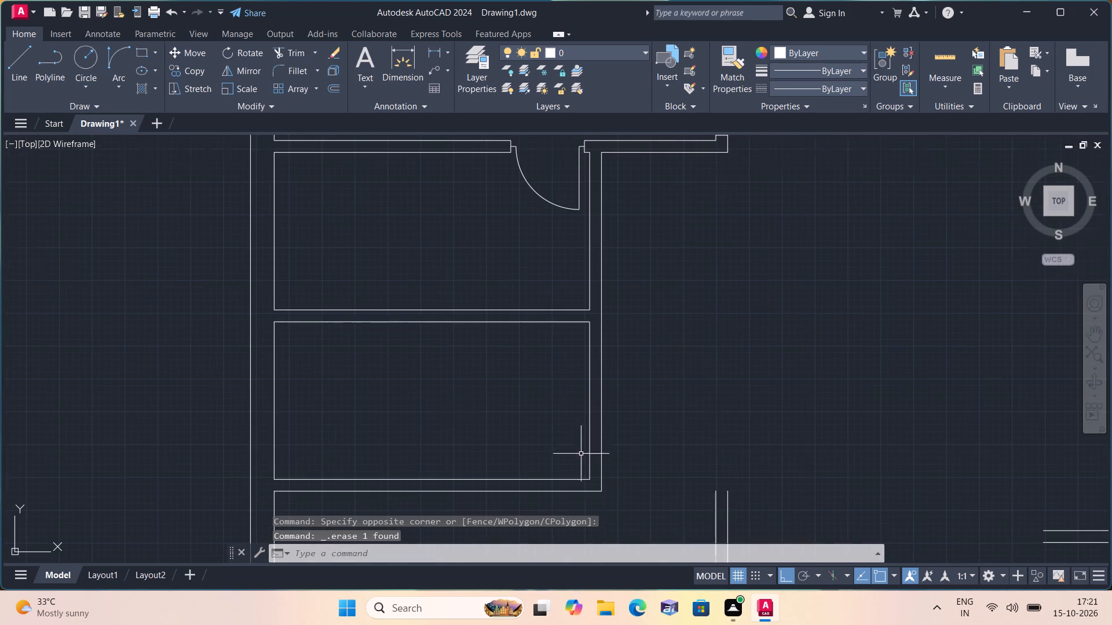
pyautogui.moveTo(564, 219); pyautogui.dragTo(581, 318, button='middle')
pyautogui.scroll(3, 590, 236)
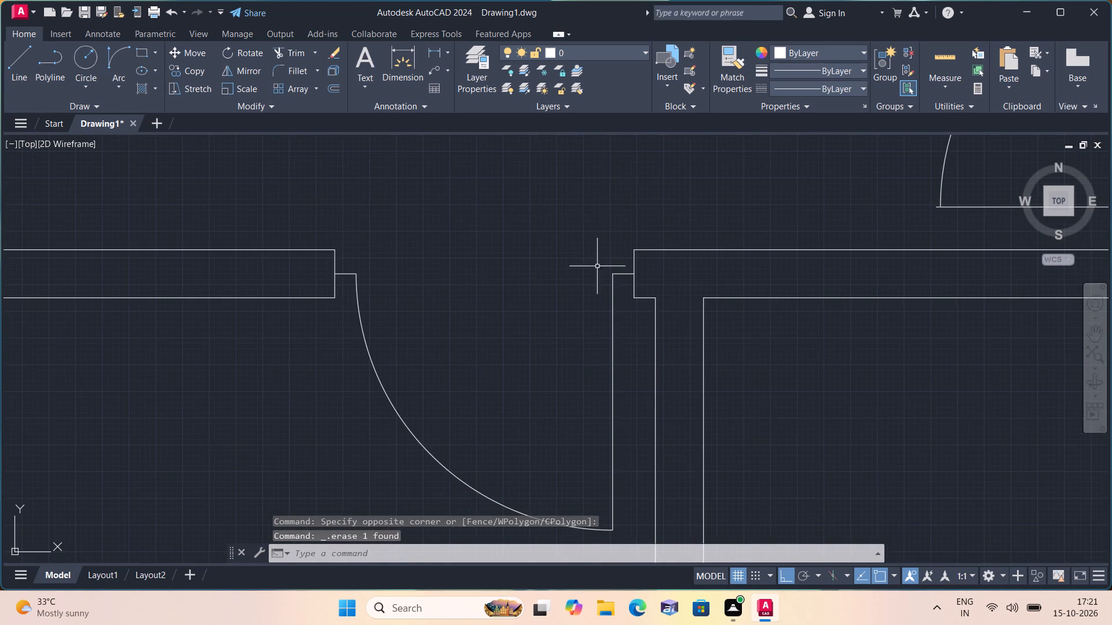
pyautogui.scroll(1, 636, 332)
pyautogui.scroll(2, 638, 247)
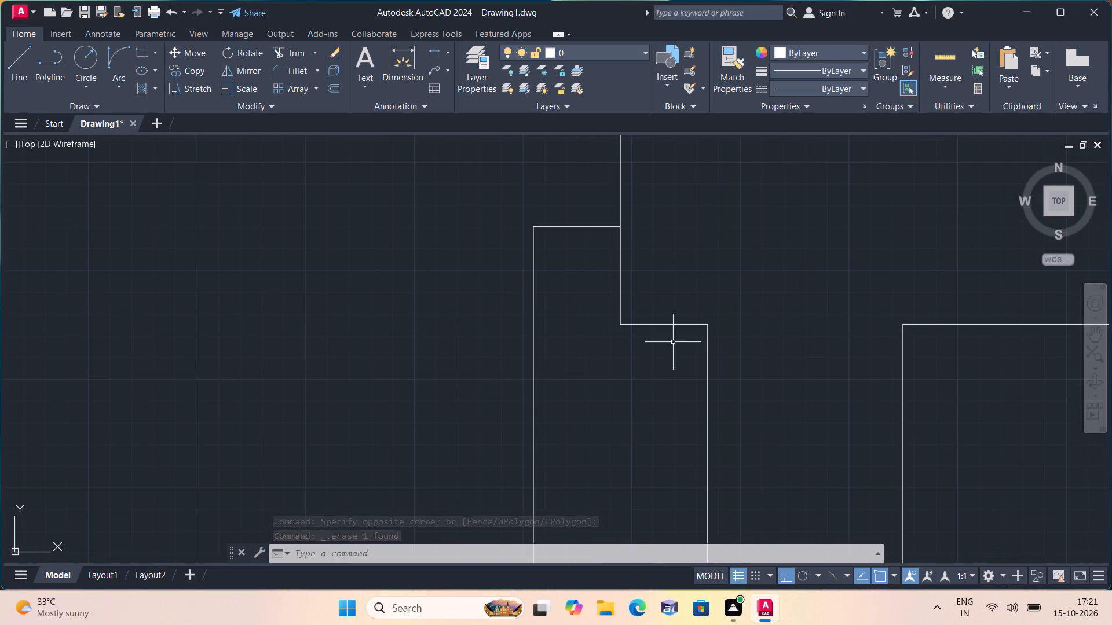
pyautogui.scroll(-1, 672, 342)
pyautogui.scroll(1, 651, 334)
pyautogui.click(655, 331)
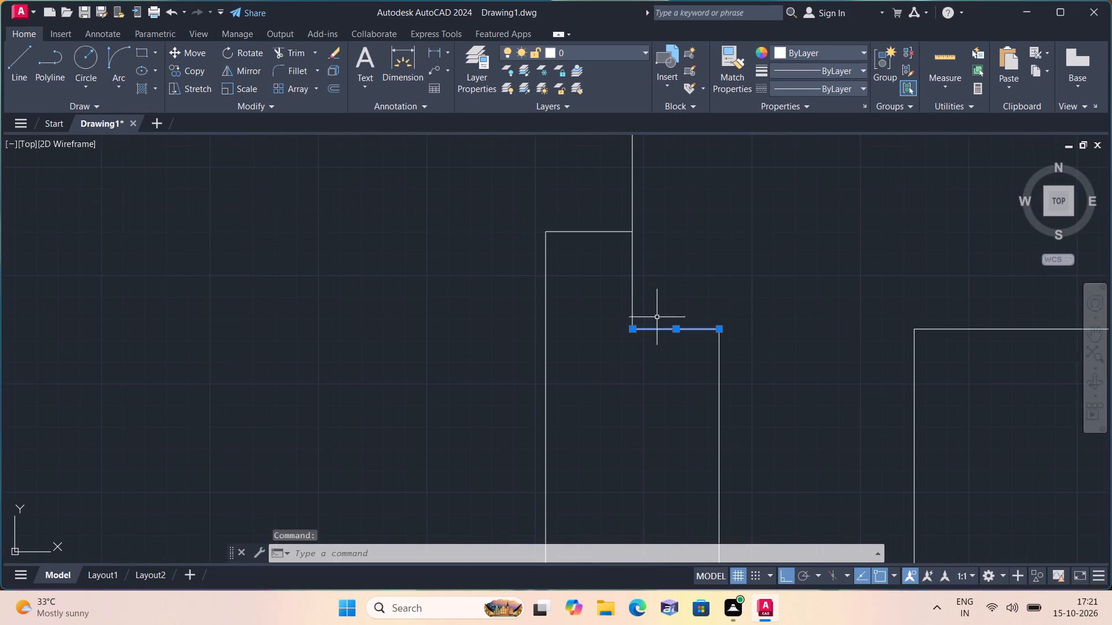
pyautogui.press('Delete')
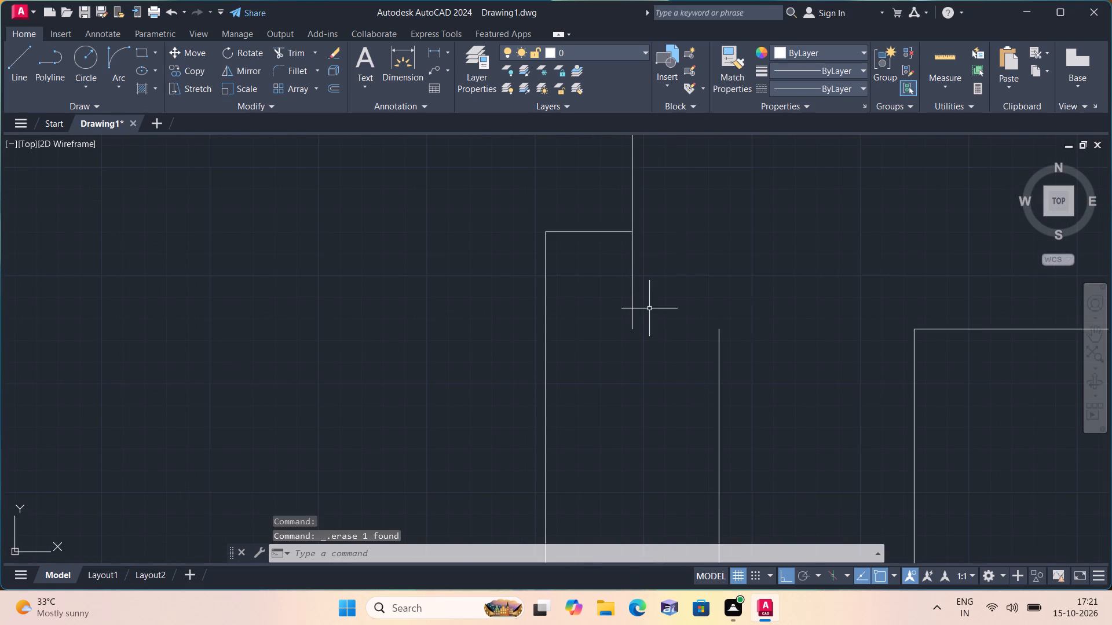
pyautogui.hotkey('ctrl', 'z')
# Examine the two small rooms and the walls of the larger rooms below them.
pyautogui.scroll(-1, 684, 350)
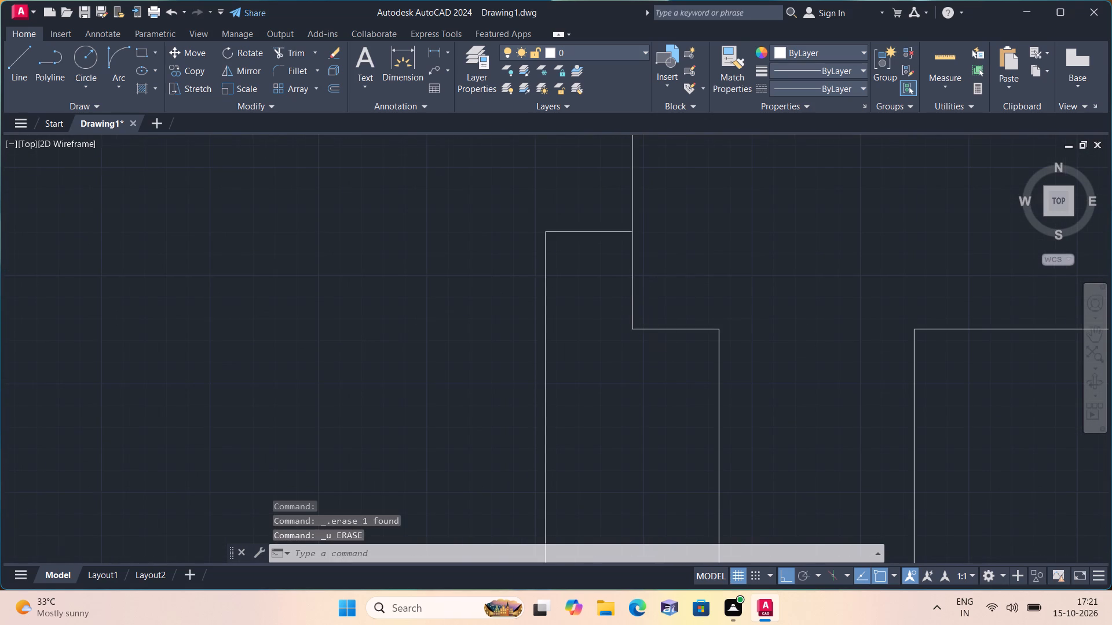
pyautogui.moveTo(717, 388); pyautogui.dragTo(707, 330, button='middle')
pyautogui.scroll(-6, 715, 387)
pyautogui.scroll(-1, 695, 444)
pyautogui.moveTo(693, 444); pyautogui.dragTo(661, 296, button='middle')
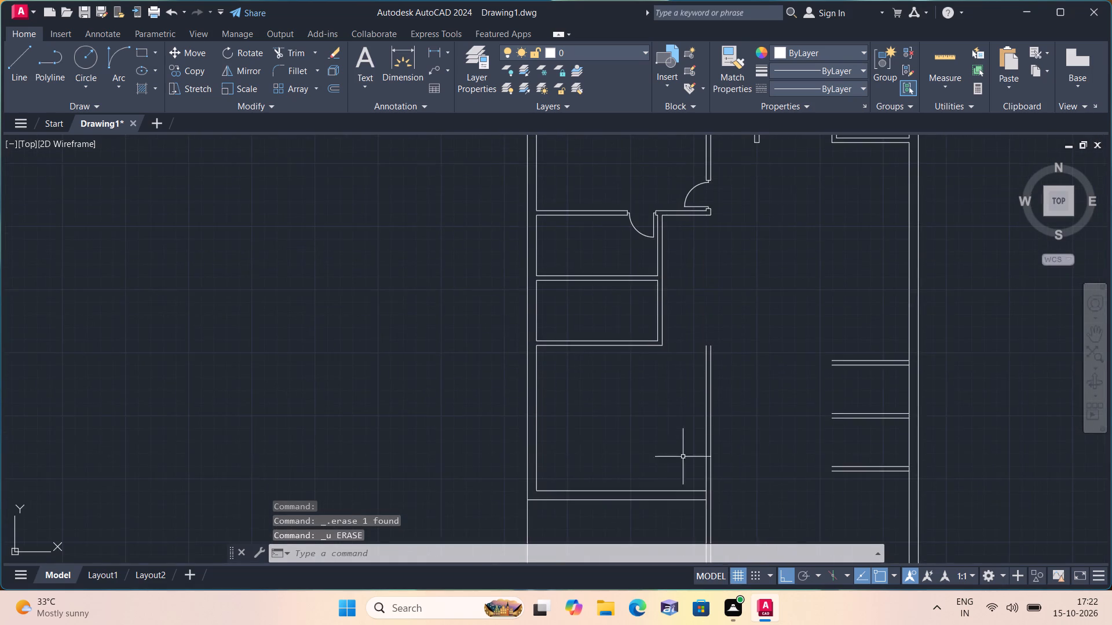
pyautogui.moveTo(674, 467); pyautogui.dragTo(672, 310, button='middle')
pyautogui.scroll(-1, 670, 440)
pyautogui.moveTo(683, 462); pyautogui.dragTo(685, 345, button='middle')
pyautogui.scroll(1, 647, 273)
pyautogui.moveTo(647, 273); pyautogui.dragTo(645, 537, button='middle')
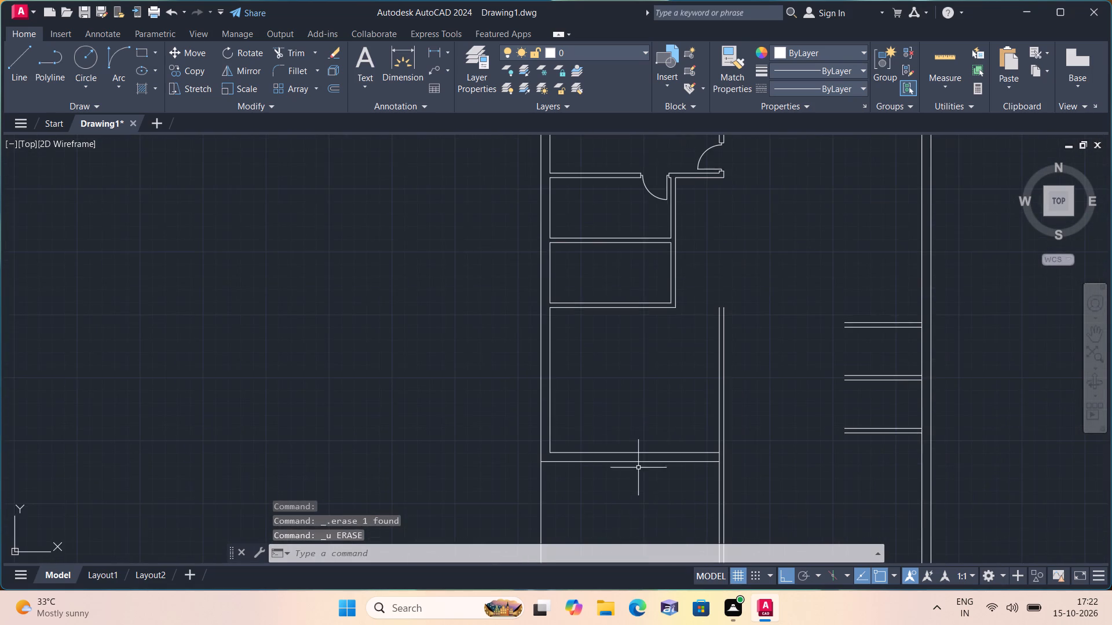
pyautogui.scroll(1, 623, 347)
pyautogui.moveTo(623, 347); pyautogui.dragTo(630, 469, button='middle')
pyautogui.scroll(-1, 623, 347)
pyautogui.scroll(1, 633, 425)
pyautogui.moveTo(649, 363); pyautogui.dragTo(668, 470, button='middle')
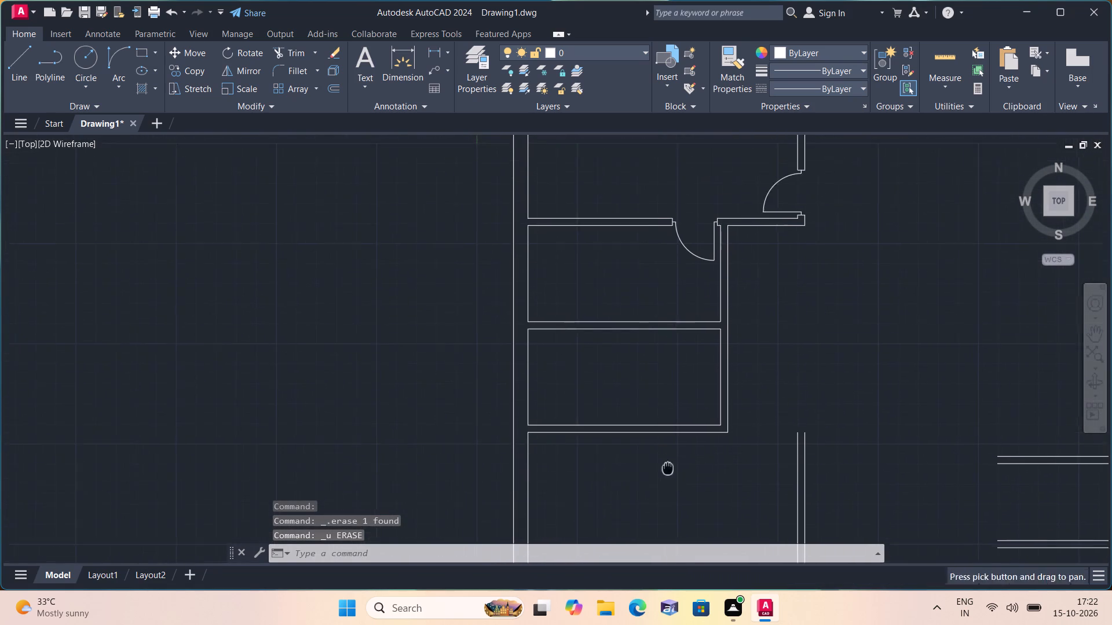
# Draw a jamb across the lower small room's bottom wall, offset 2" left of its inner right corner, and erase the 2" guide segment.
pyautogui.write('l')
pyautogui.press('space')
pyautogui.scroll(2, 715, 453)
pyautogui.click(731, 429)
pyautogui.write('2"')
pyautogui.press('space')
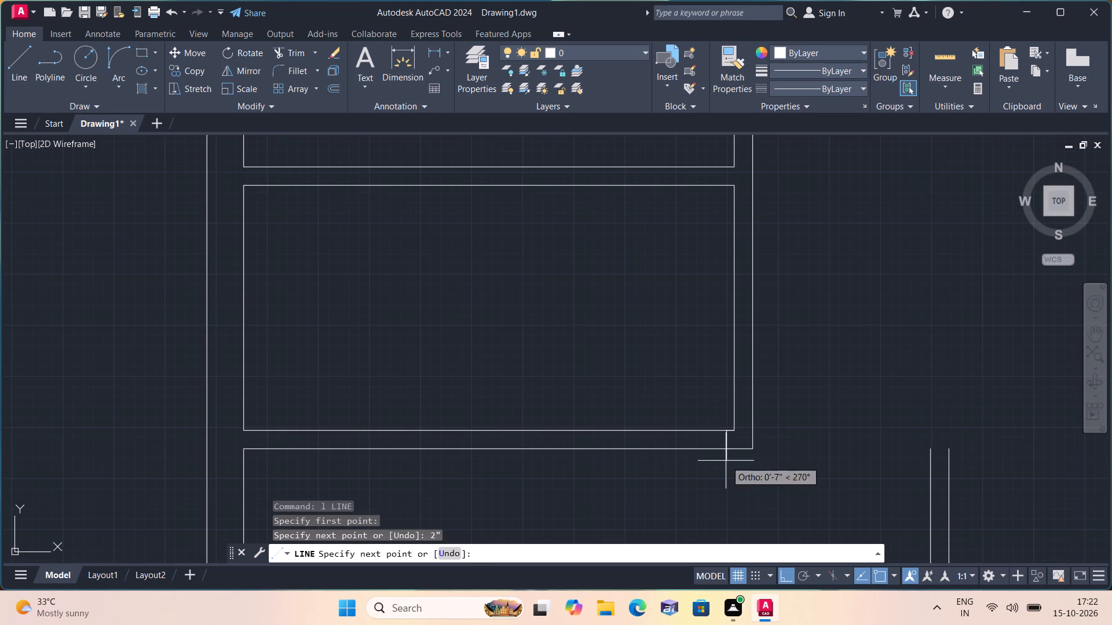
pyautogui.click(726, 444)
pyautogui.press('space')
pyautogui.scroll(2, 726, 437)
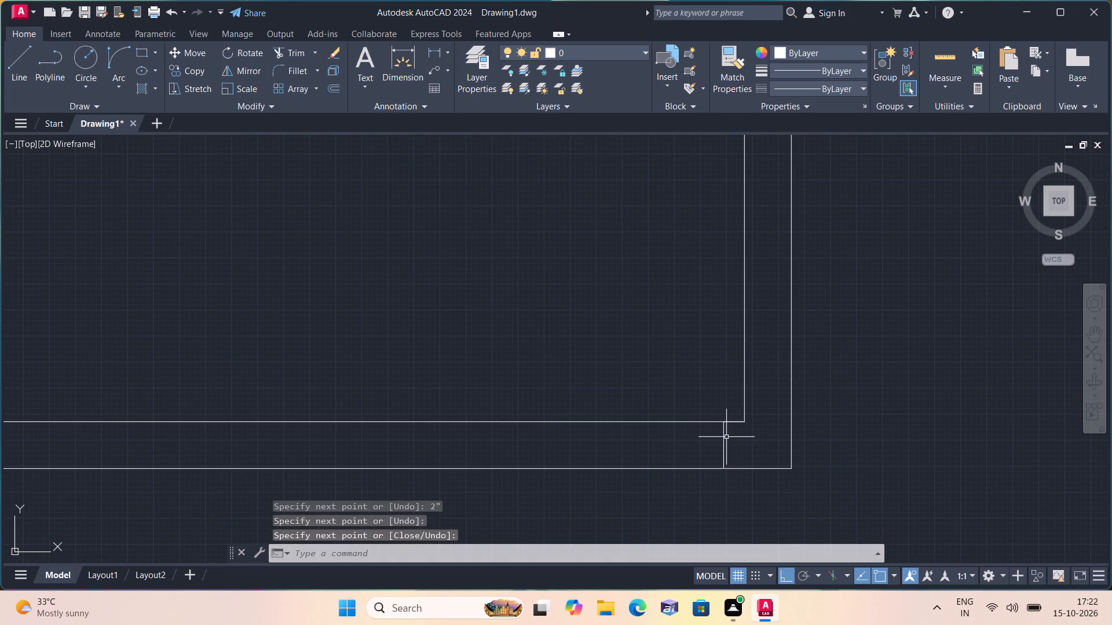
pyautogui.click(733, 422)
pyautogui.scroll(-3, 733, 422)
pyautogui.press('Delete')
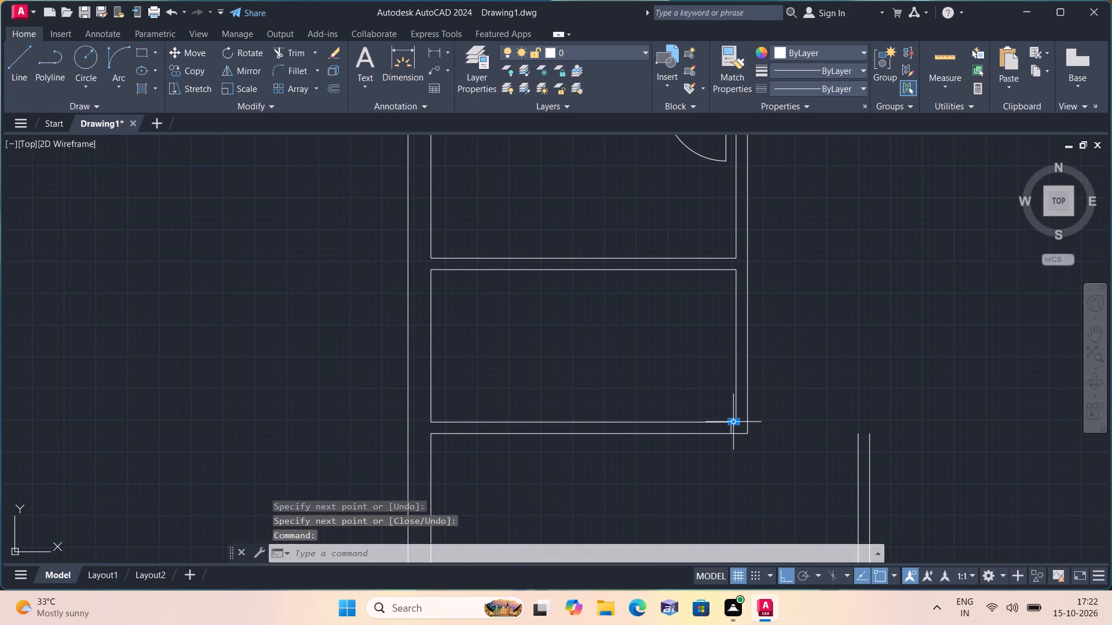
# Draw consecutive 2", 2' and 2" segments leftward from the jamb's midpoint along the centre of the bottom wall.
pyautogui.scroll(-1, 695, 439)
pyautogui.write('l')
pyautogui.press('space')
pyautogui.scroll(3, 698, 438)
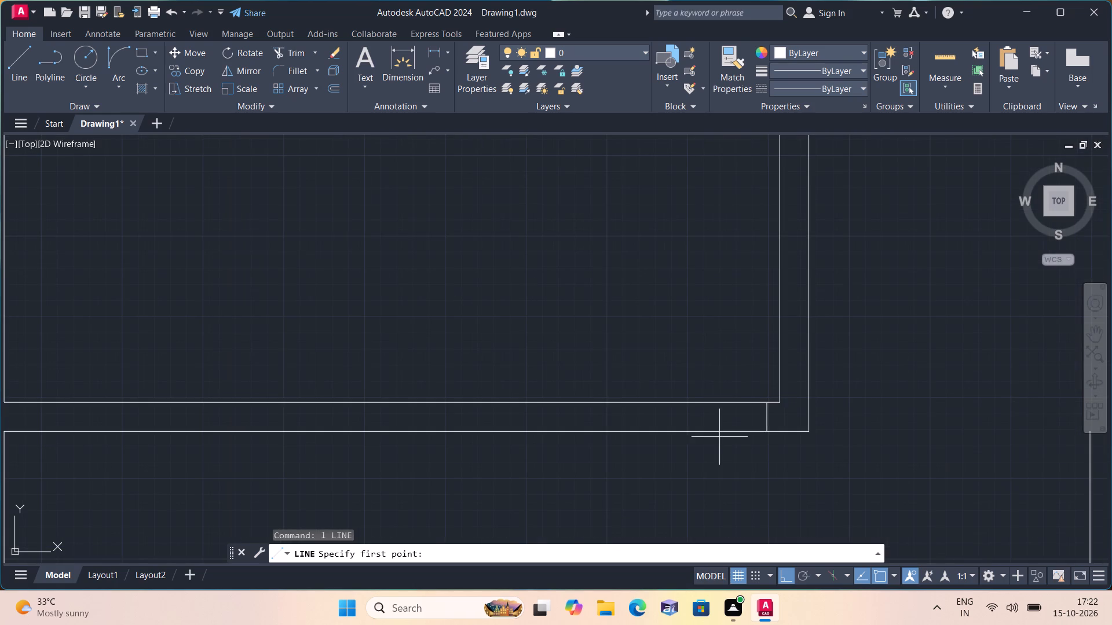
pyautogui.click(771, 417)
pyautogui.write('2"')
pyautogui.press('space')
pyautogui.write("2'")
pyautogui.press('space')
pyautogui.write('2"')
pyautogui.press('space')
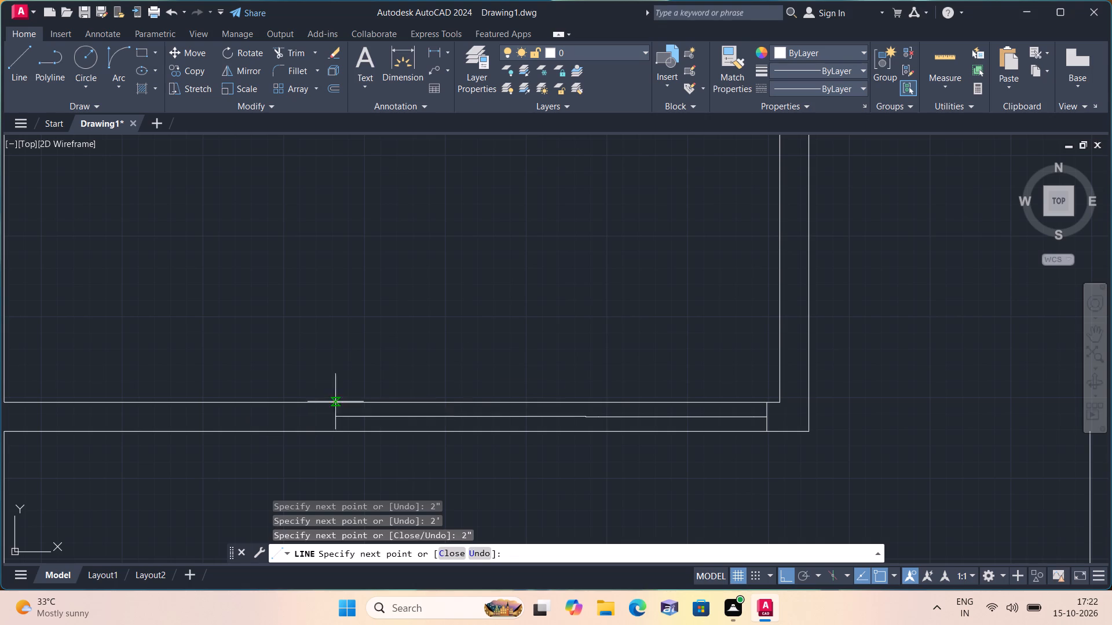
# Draw the opposite jamb from the end of the centre segments to the upper and lower wall lines.
pyautogui.click(584, 406)
pyautogui.press('space')
pyautogui.press('space')
pyautogui.click(584, 414)
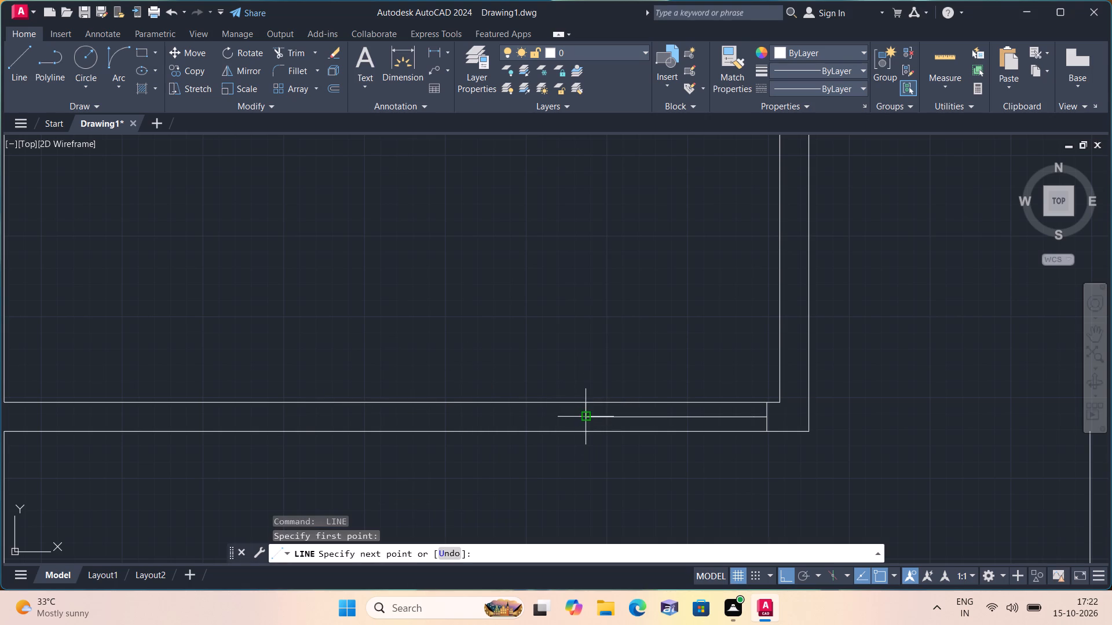
pyautogui.click(585, 431)
pyautogui.press('space')
# Trim both wall lines and the middle 2' segment between the jambs to open the lower small room's doorway.
pyautogui.write('trim')
pyautogui.press('space')
pyautogui.moveTo(628, 355); pyautogui.dragTo(658, 455)
pyautogui.press('space')
# Draw a 2' door leaf line upward from the end of the right jamb's 2" stub.
pyautogui.press('l')
pyautogui.press('space')
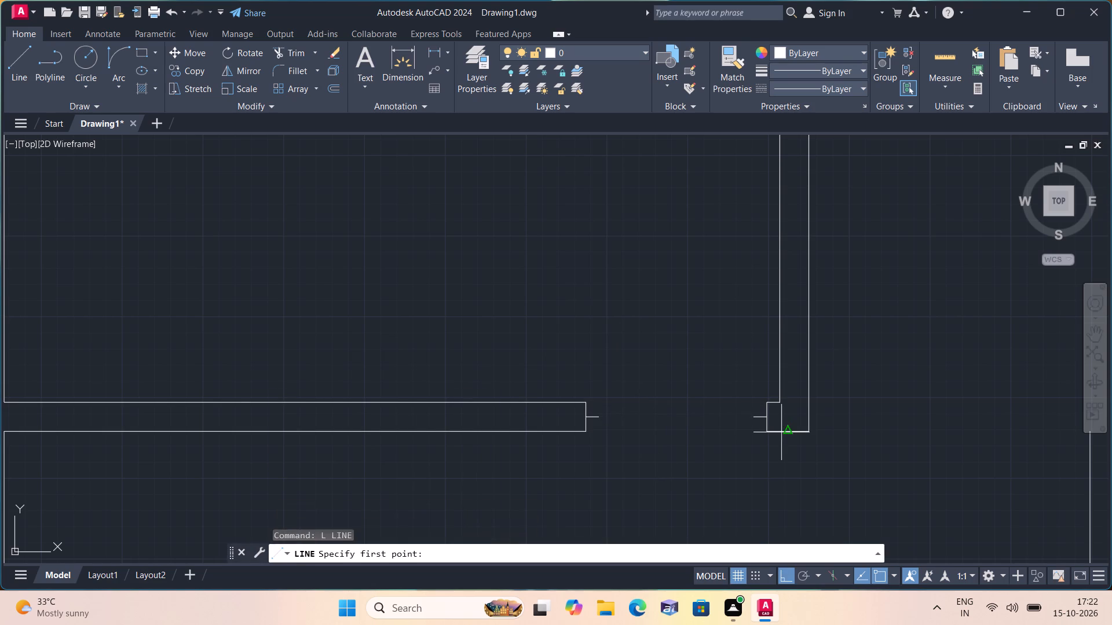
pyautogui.click(749, 414)
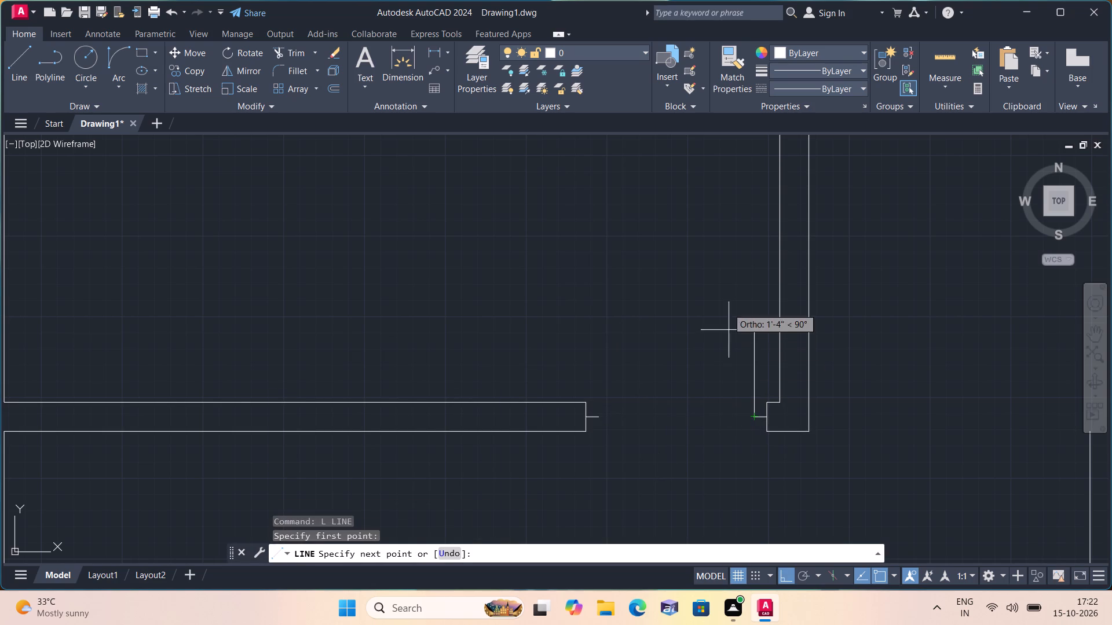
pyautogui.write("2'")
pyautogui.press('space')
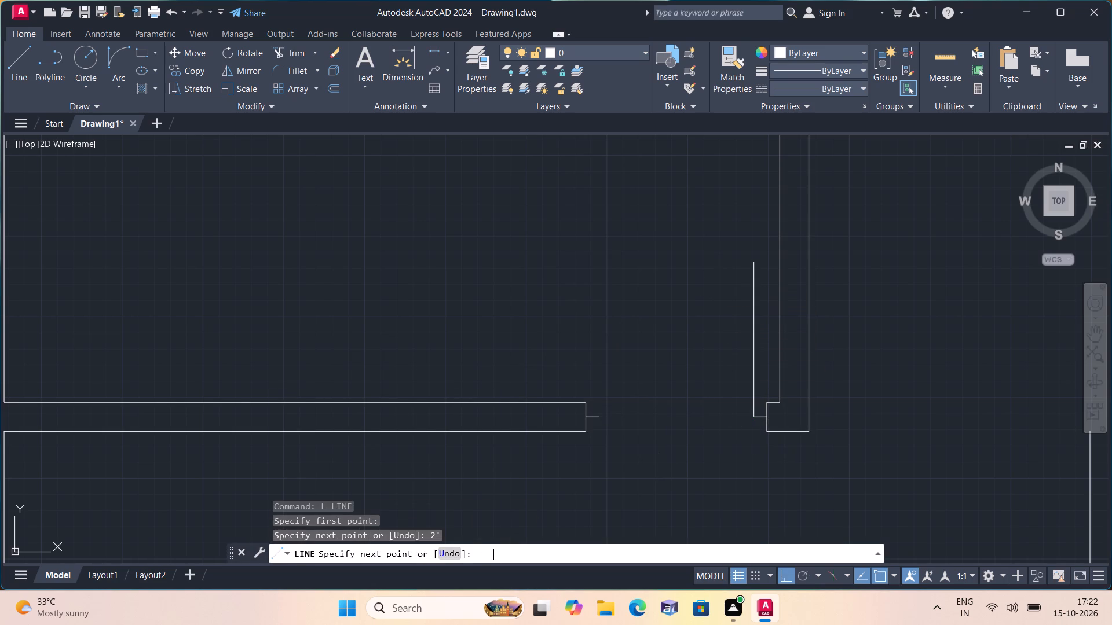
pyautogui.press('Escape')
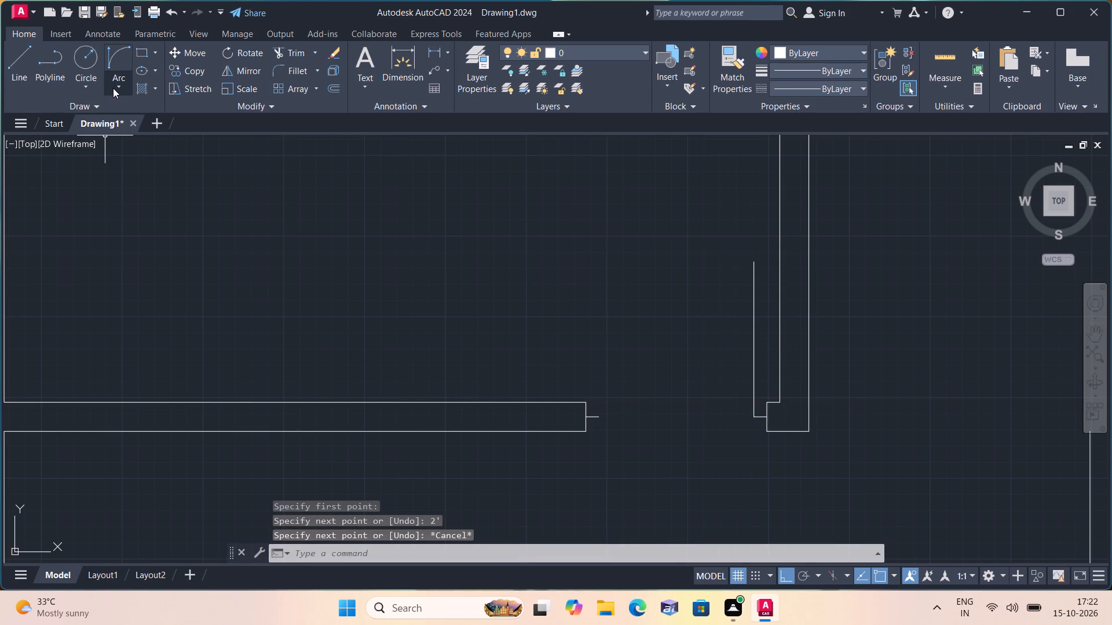
# Draw the door swing with a Start, End, Direction arc from the leaf's upper end to the left jamb's stub.
pyautogui.click(113, 87)
pyautogui.click(161, 262)
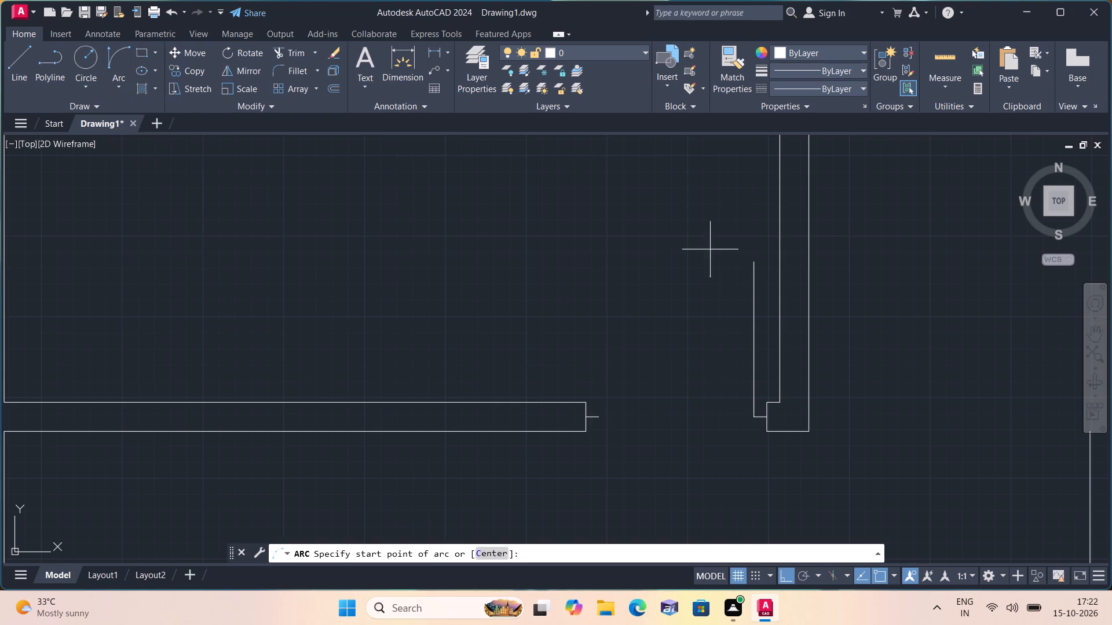
pyautogui.click(757, 263)
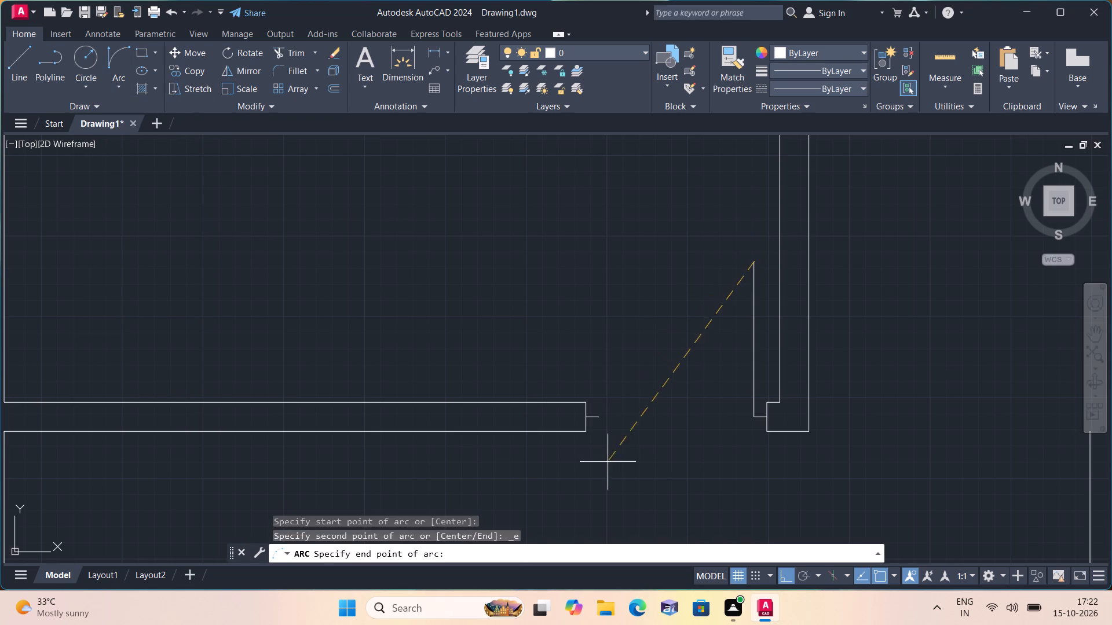
pyautogui.click(603, 416)
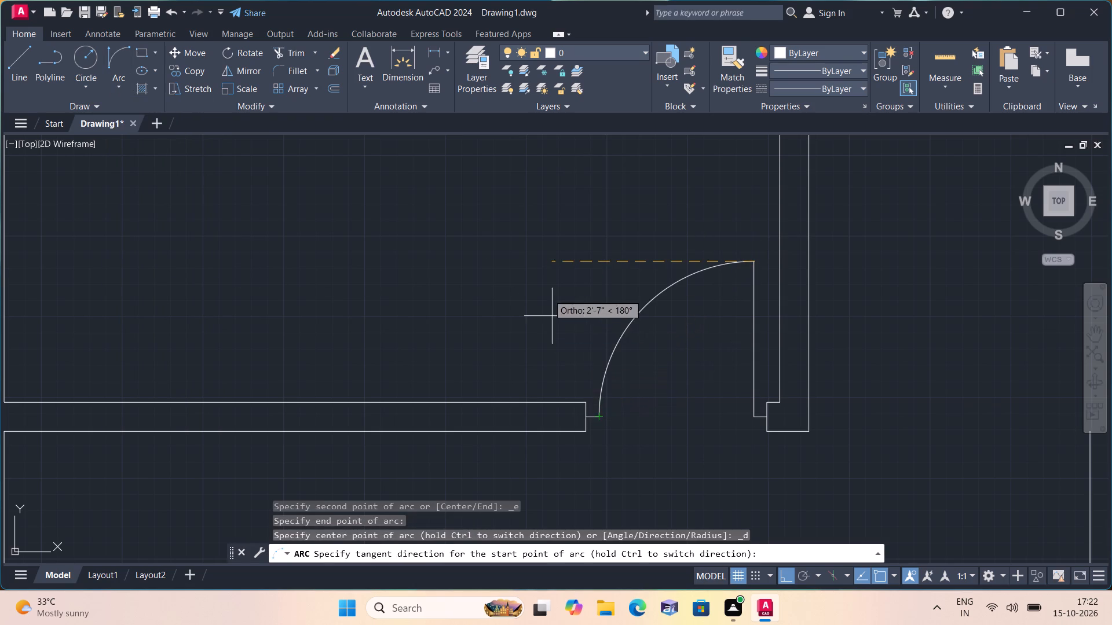
pyautogui.click(547, 291)
# Look over the floor plan's rooms, doorways and remaining unconnected walls.
pyautogui.scroll(-4, 547, 291)
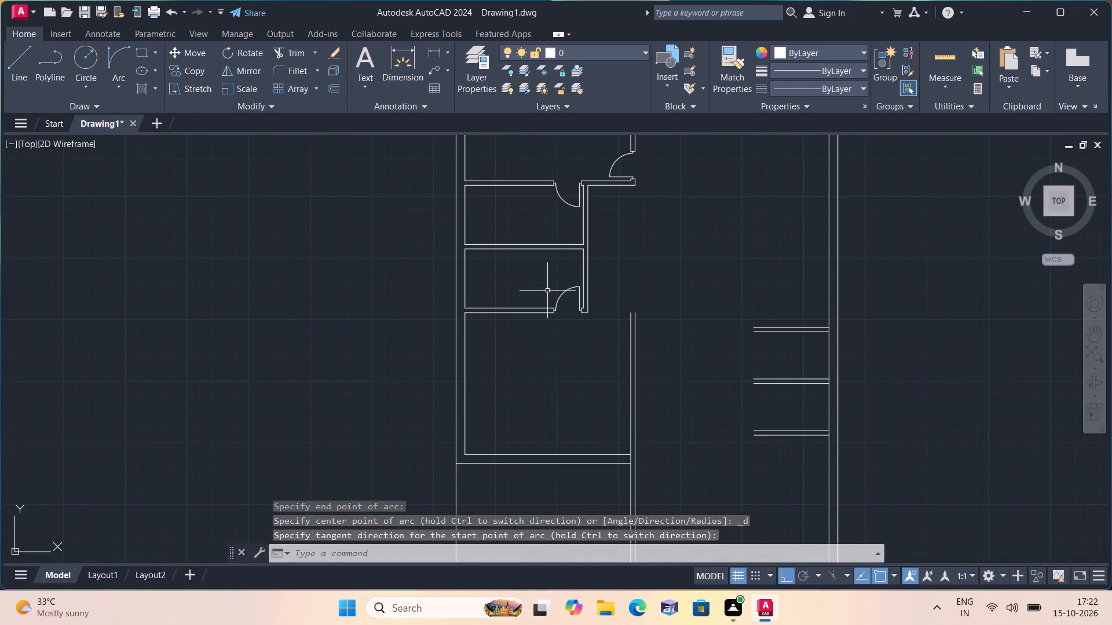
pyautogui.scroll(-1, 547, 291)
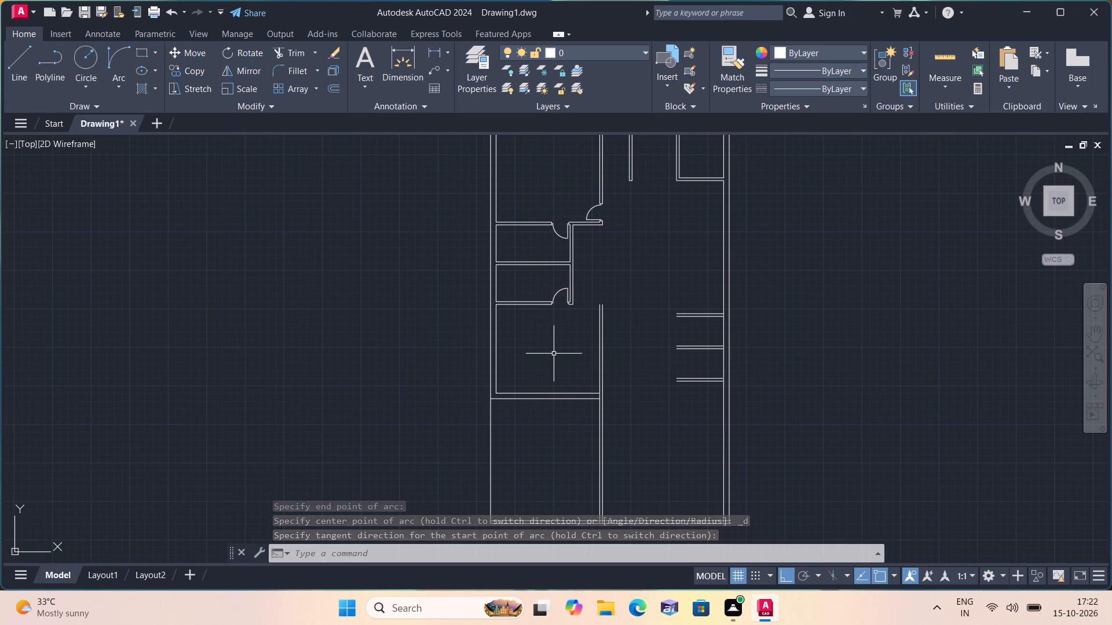
pyautogui.scroll(2, 554, 354)
pyautogui.scroll(-1, 554, 354)
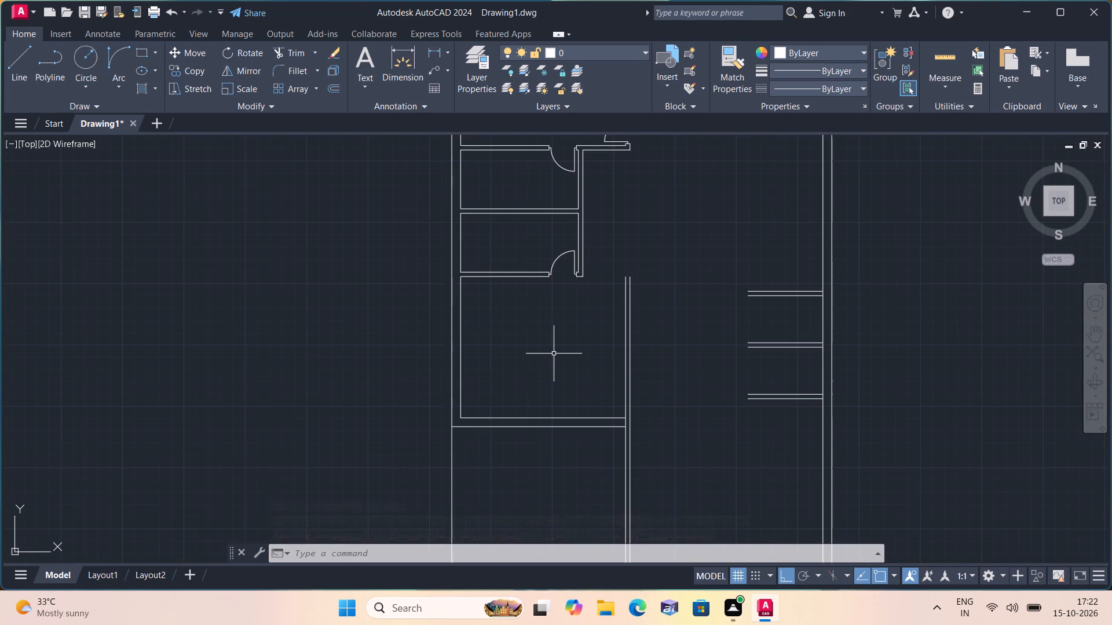
pyautogui.moveTo(553, 354); pyautogui.dragTo(553, 384, button='middle')
pyautogui.scroll(-1, 553, 354)
pyautogui.moveTo(606, 276); pyautogui.dragTo(598, 341, button='middle')
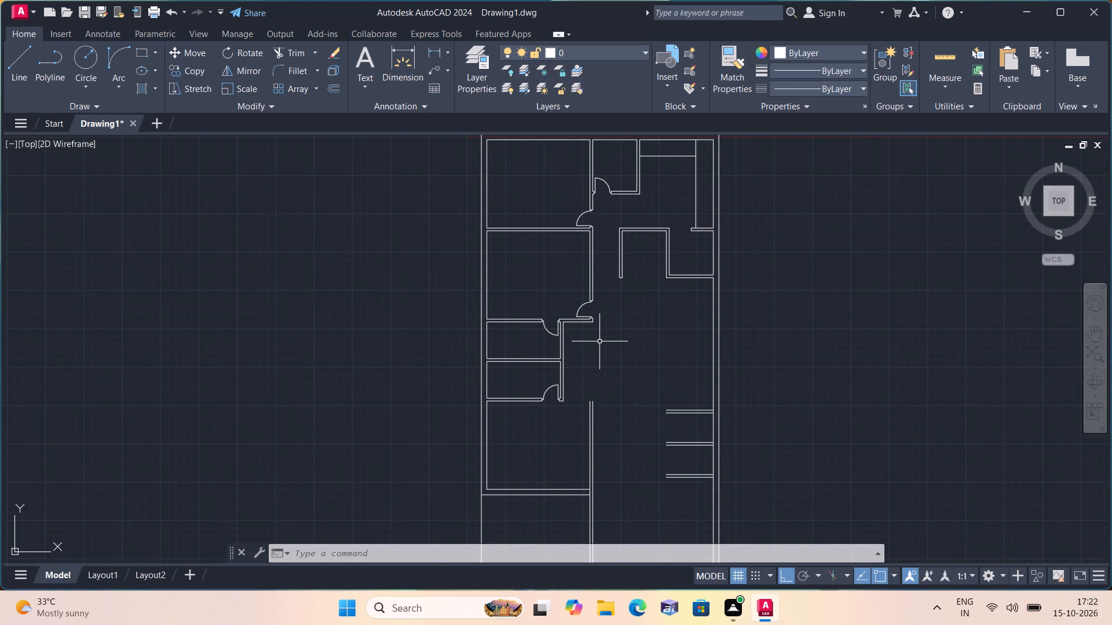
pyautogui.moveTo(637, 374); pyautogui.dragTo(629, 314, button='middle')
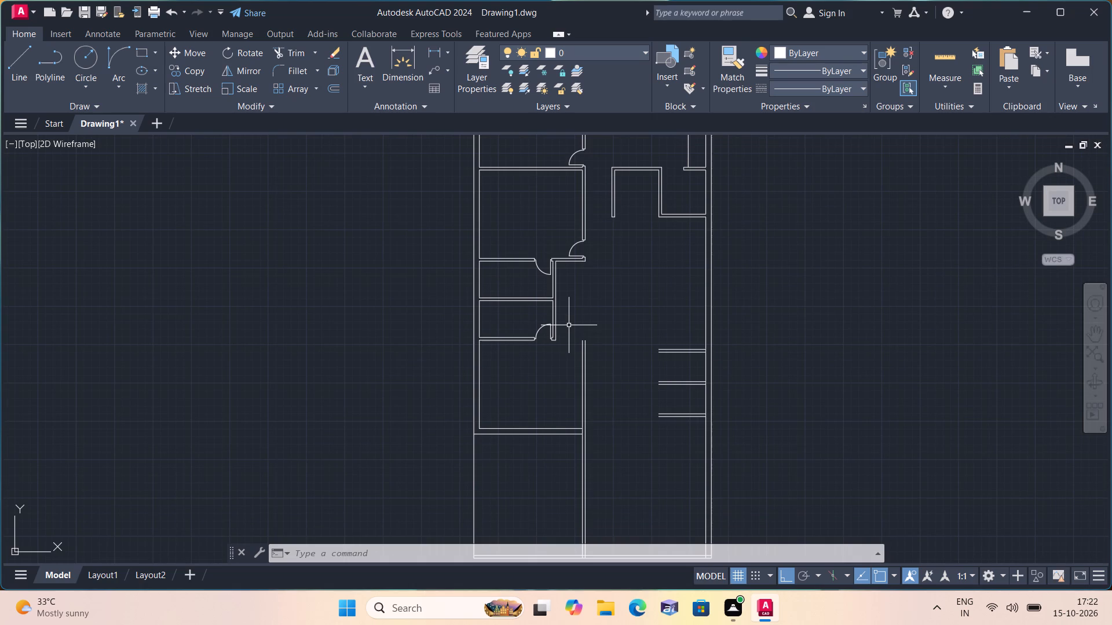
# Draw a wall line from the lower small room's bottom-right corner to the upper end of the large room's inner right wall line.
pyautogui.write('l')
pyautogui.press('space')
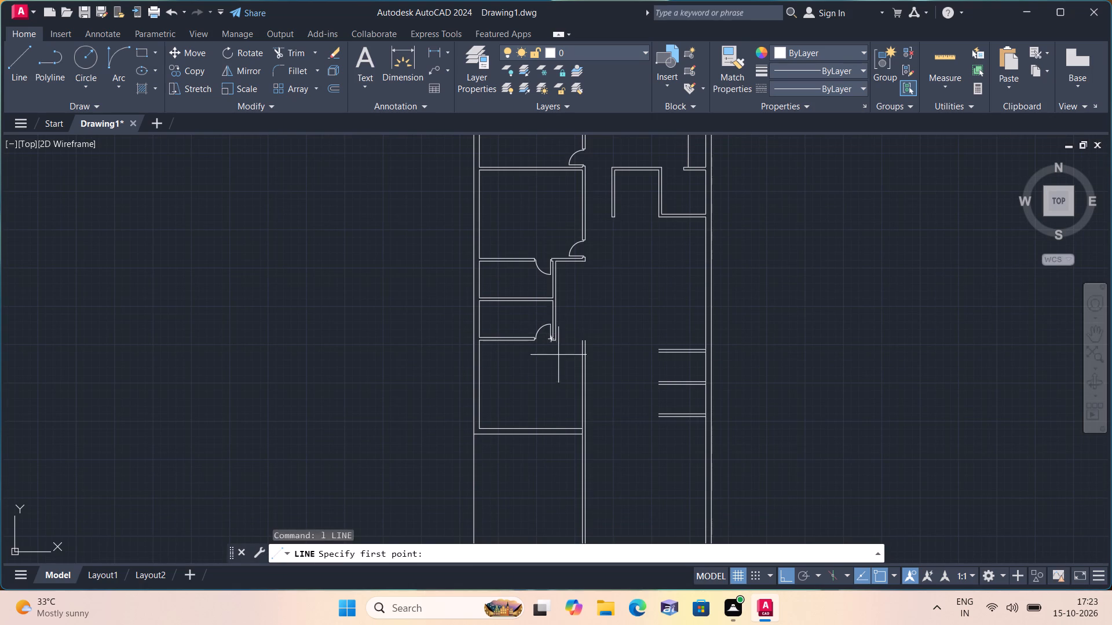
pyautogui.scroll(3, 559, 356)
pyautogui.click(544, 292)
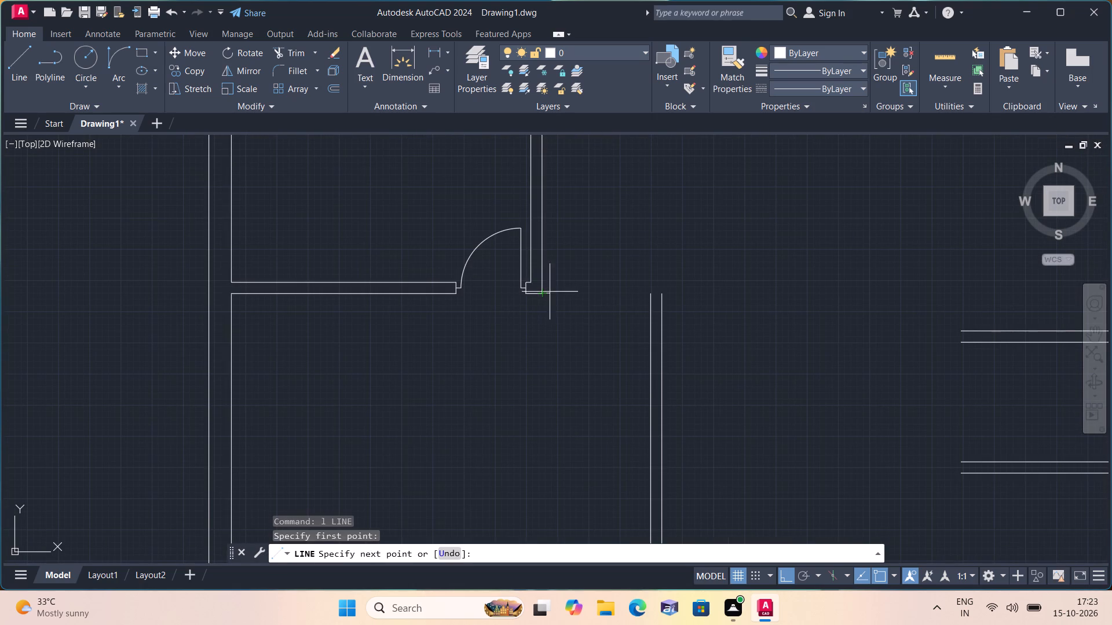
pyautogui.click(645, 295)
pyautogui.press('space')
# Draw the parallel upper wall line from the small room's inner corner and turn it down to meet the outer right wall line.
pyautogui.scroll(1, 613, 282)
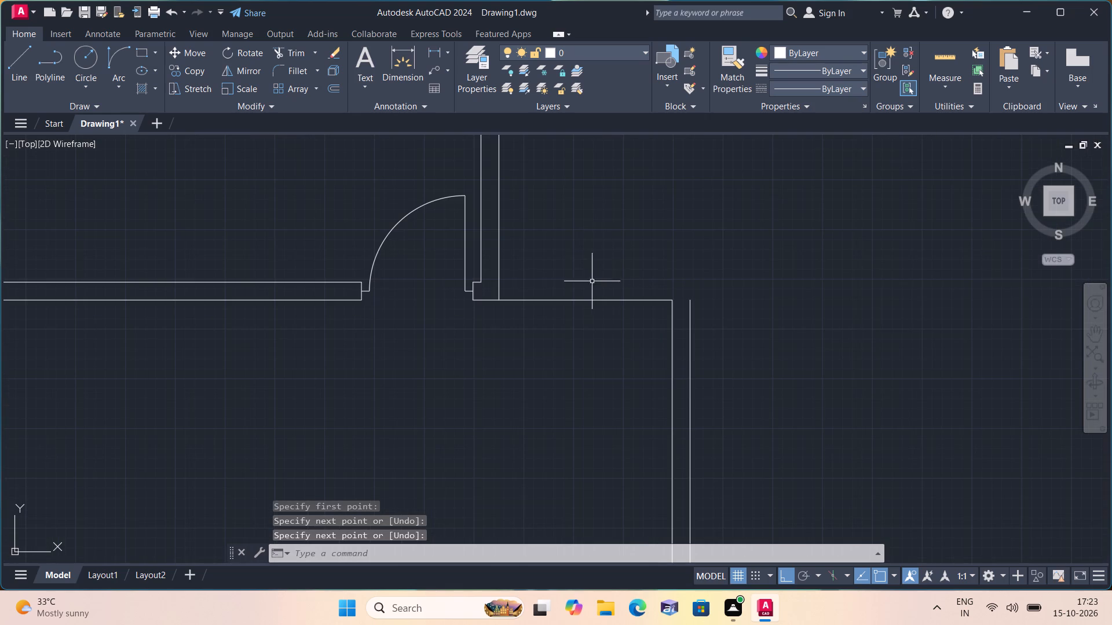
pyautogui.press('space')
pyautogui.click(485, 284)
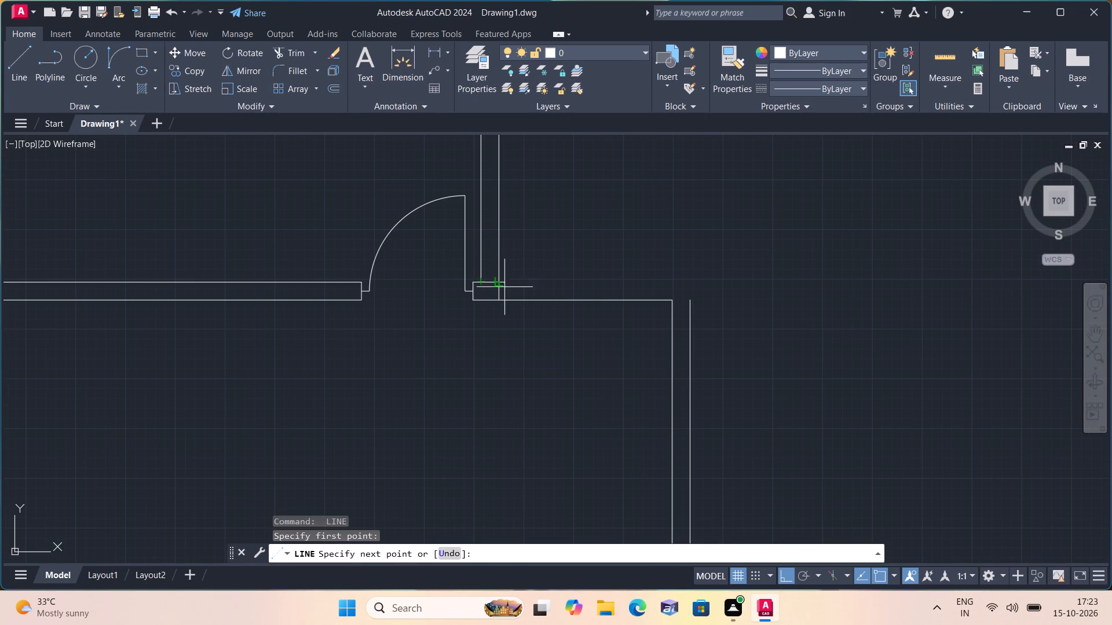
pyautogui.click(691, 284)
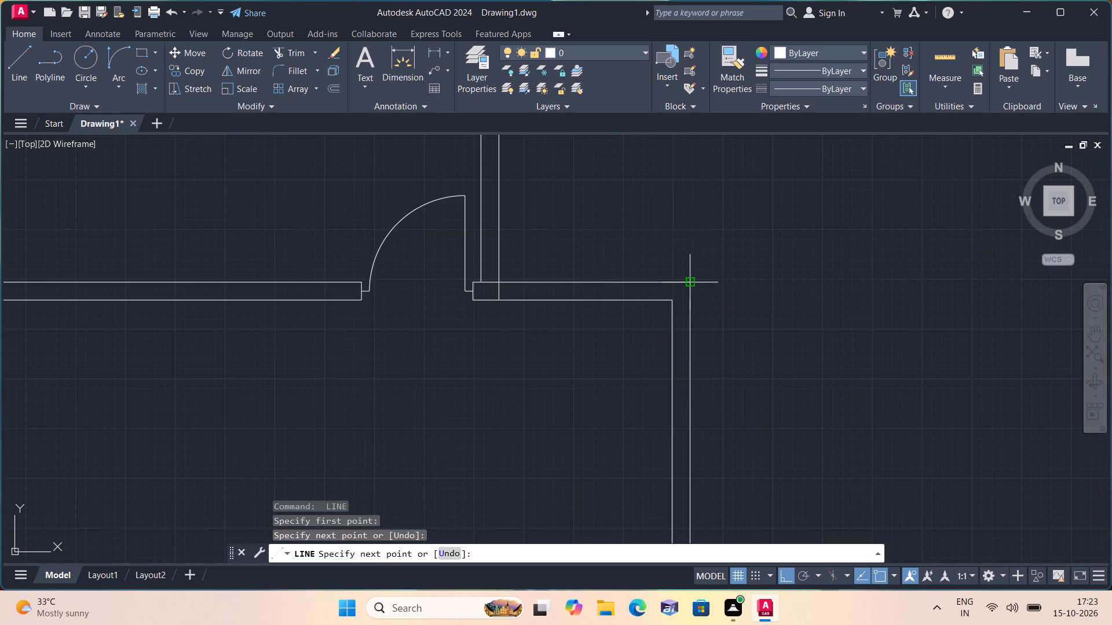
pyautogui.click(689, 298)
pyautogui.press('space')
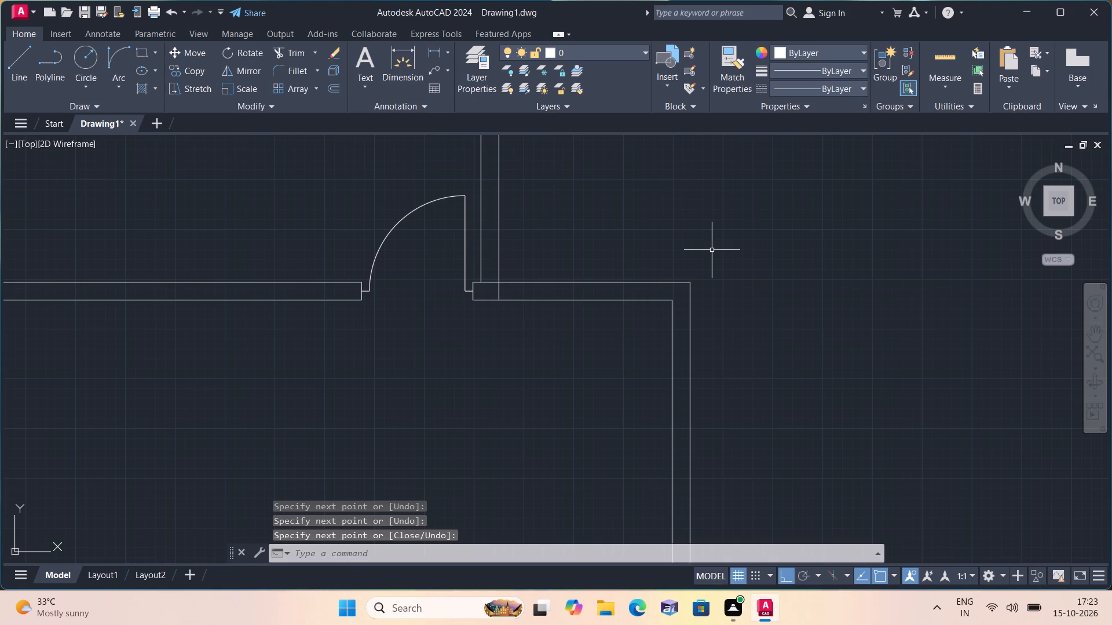
# Trim the new upper wall line where it crosses the small room's right wall.
pyautogui.write('trim')
pyautogui.press('space')
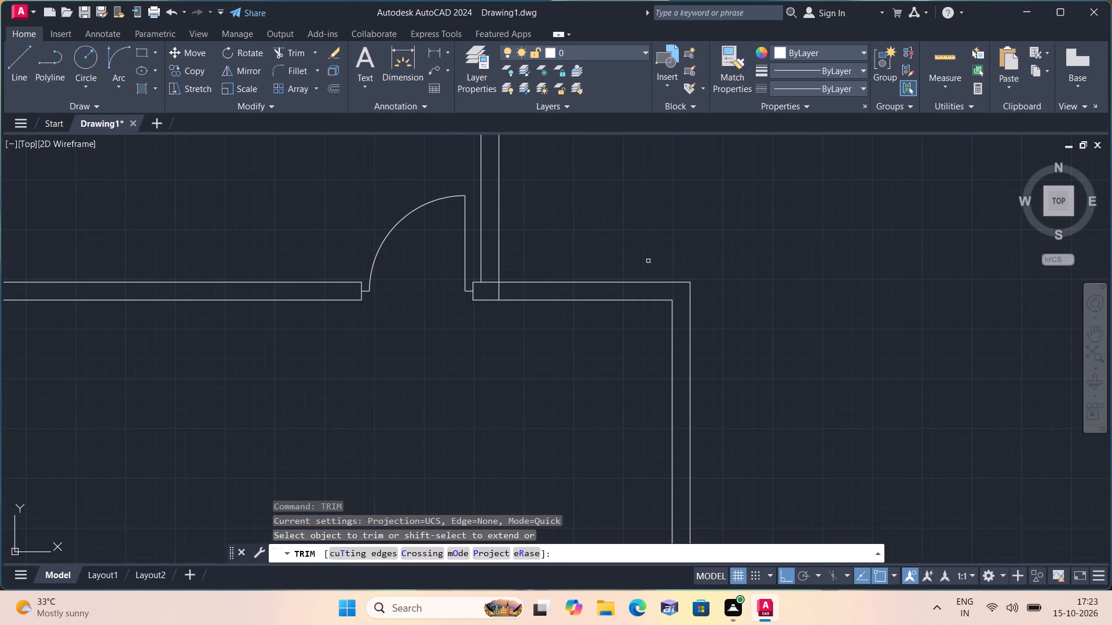
pyautogui.click(498, 283)
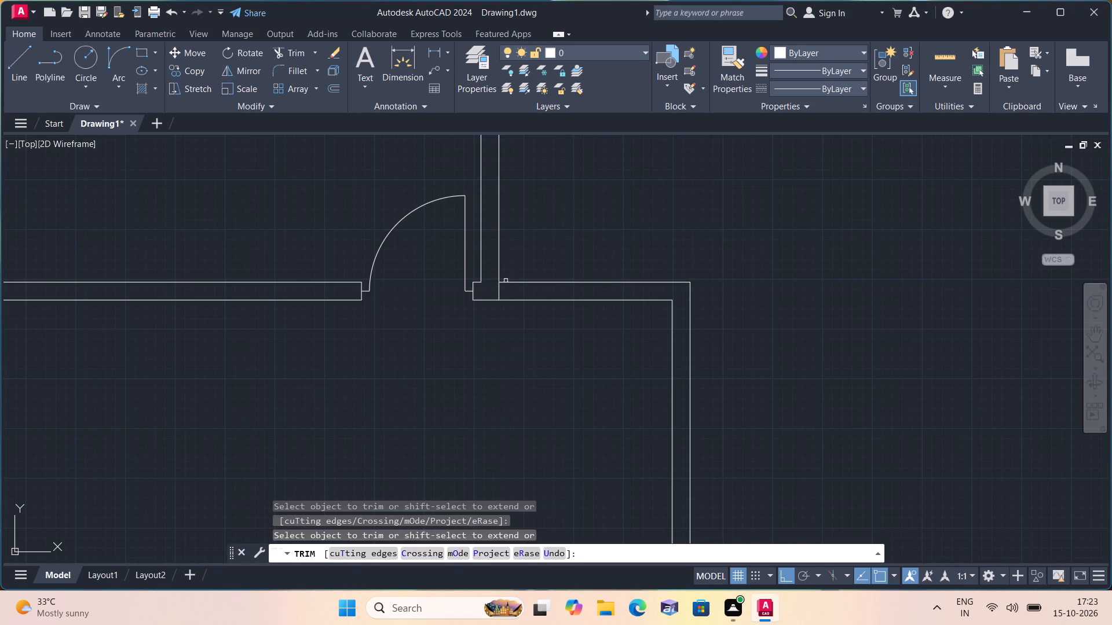
pyautogui.press('Escape')
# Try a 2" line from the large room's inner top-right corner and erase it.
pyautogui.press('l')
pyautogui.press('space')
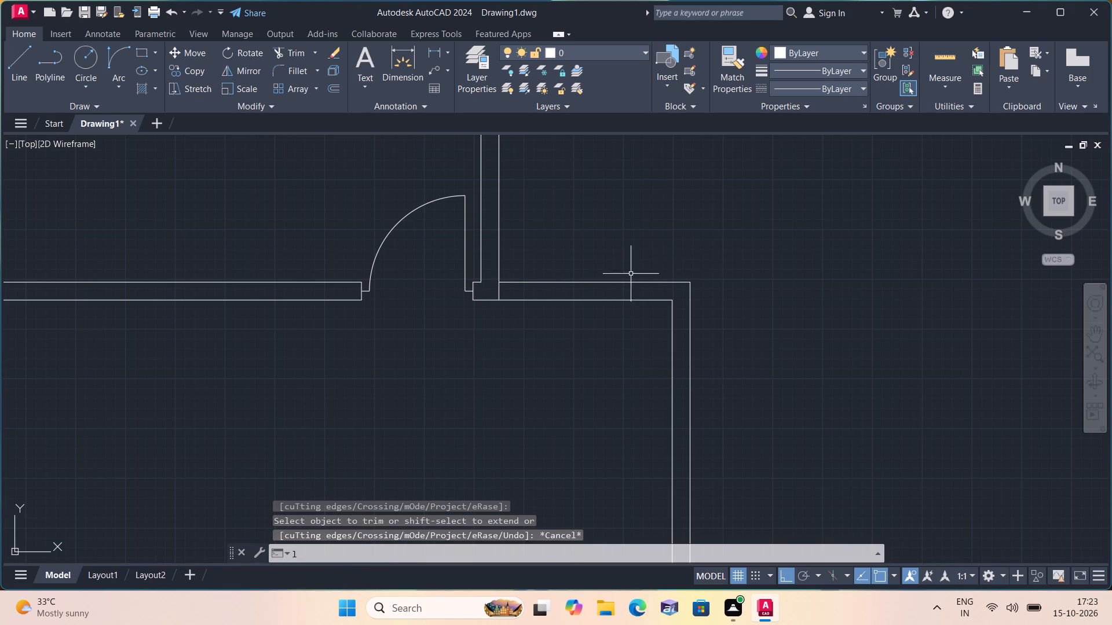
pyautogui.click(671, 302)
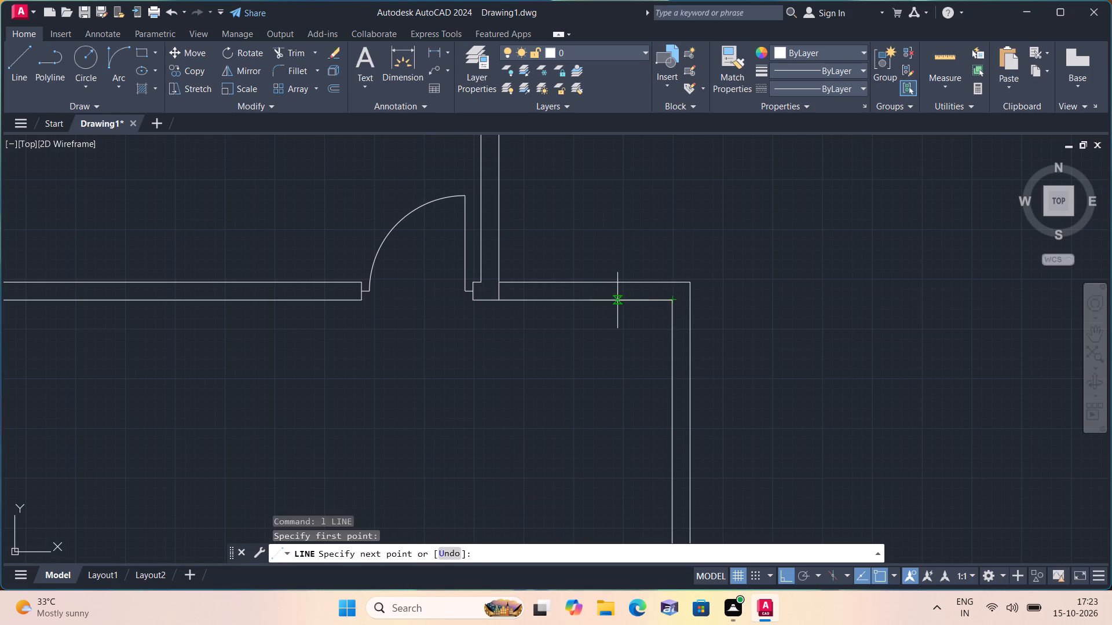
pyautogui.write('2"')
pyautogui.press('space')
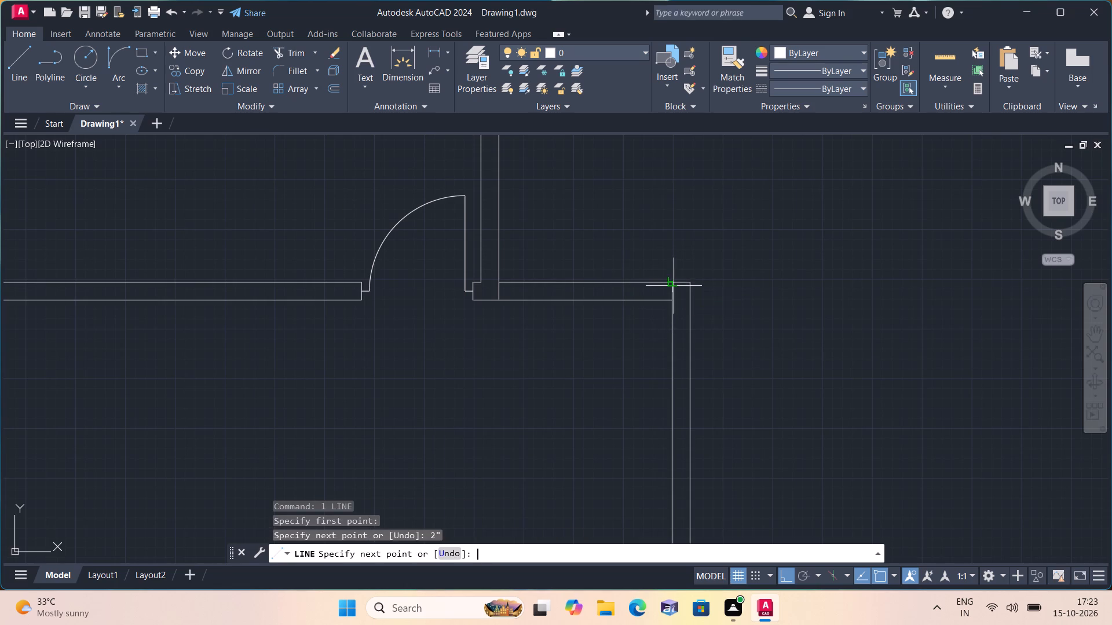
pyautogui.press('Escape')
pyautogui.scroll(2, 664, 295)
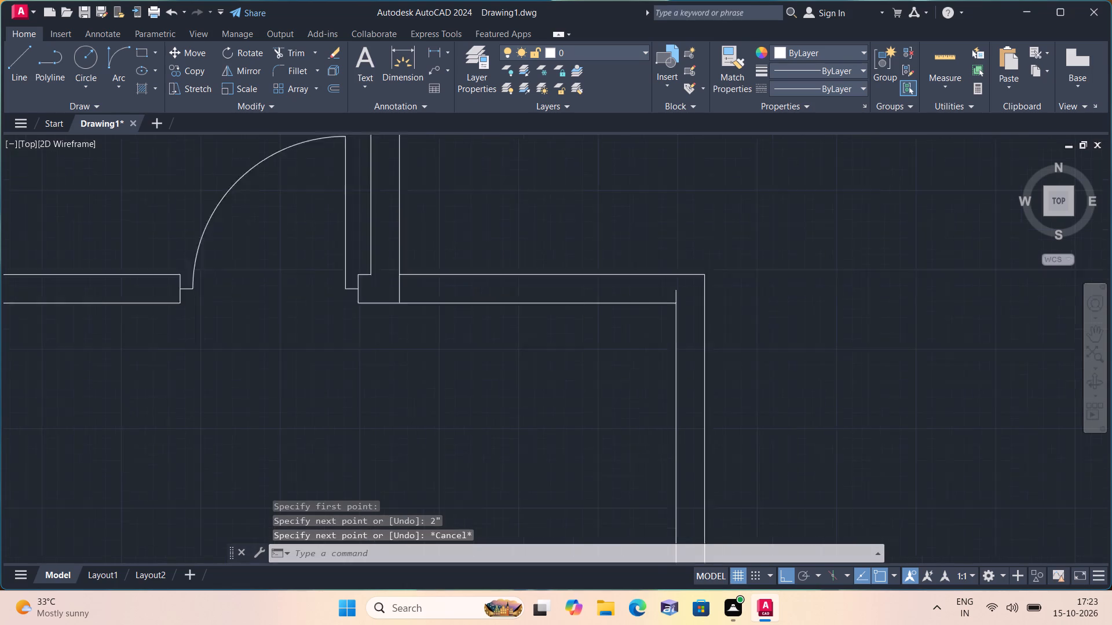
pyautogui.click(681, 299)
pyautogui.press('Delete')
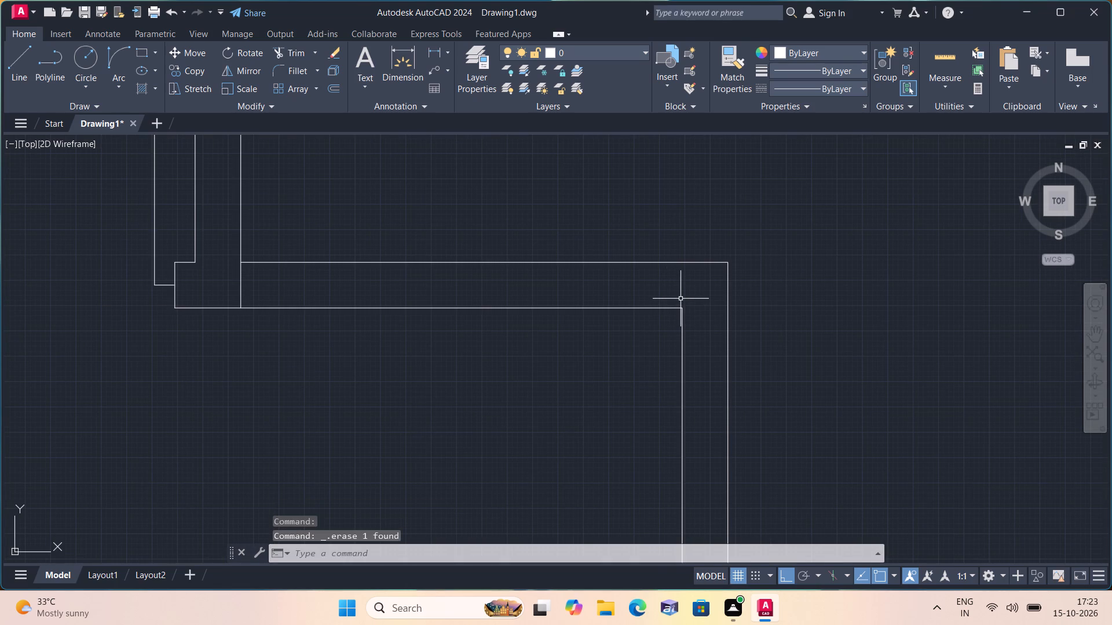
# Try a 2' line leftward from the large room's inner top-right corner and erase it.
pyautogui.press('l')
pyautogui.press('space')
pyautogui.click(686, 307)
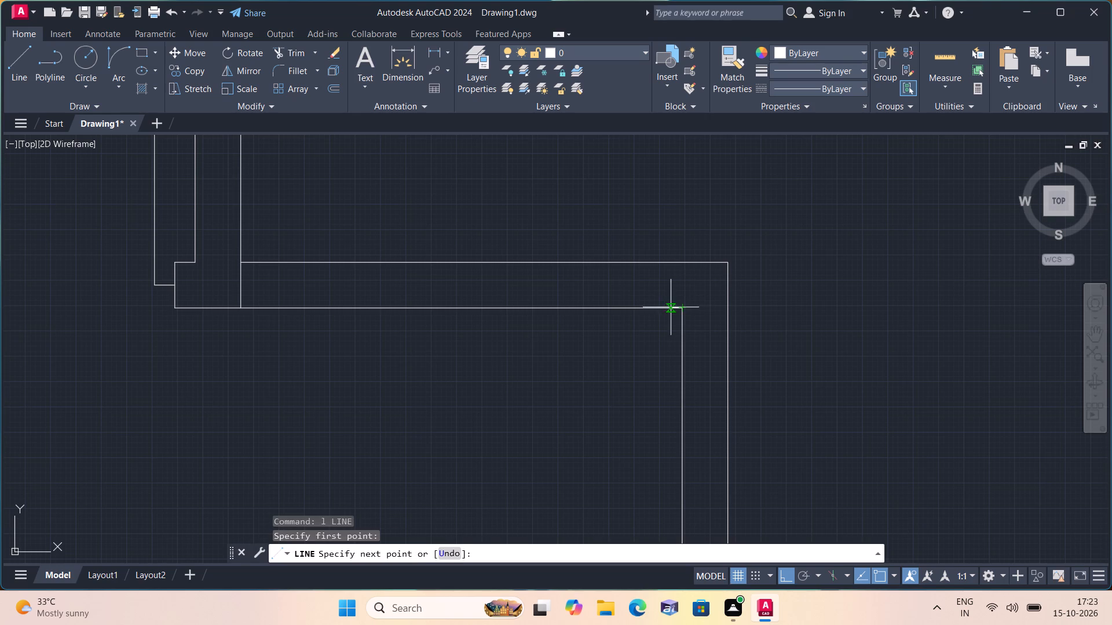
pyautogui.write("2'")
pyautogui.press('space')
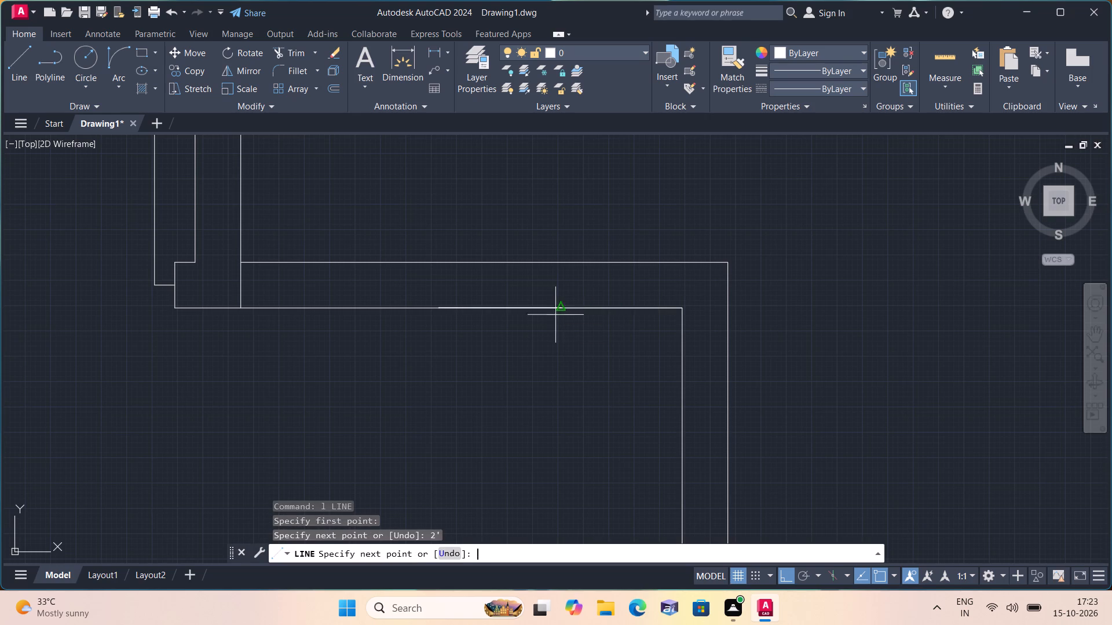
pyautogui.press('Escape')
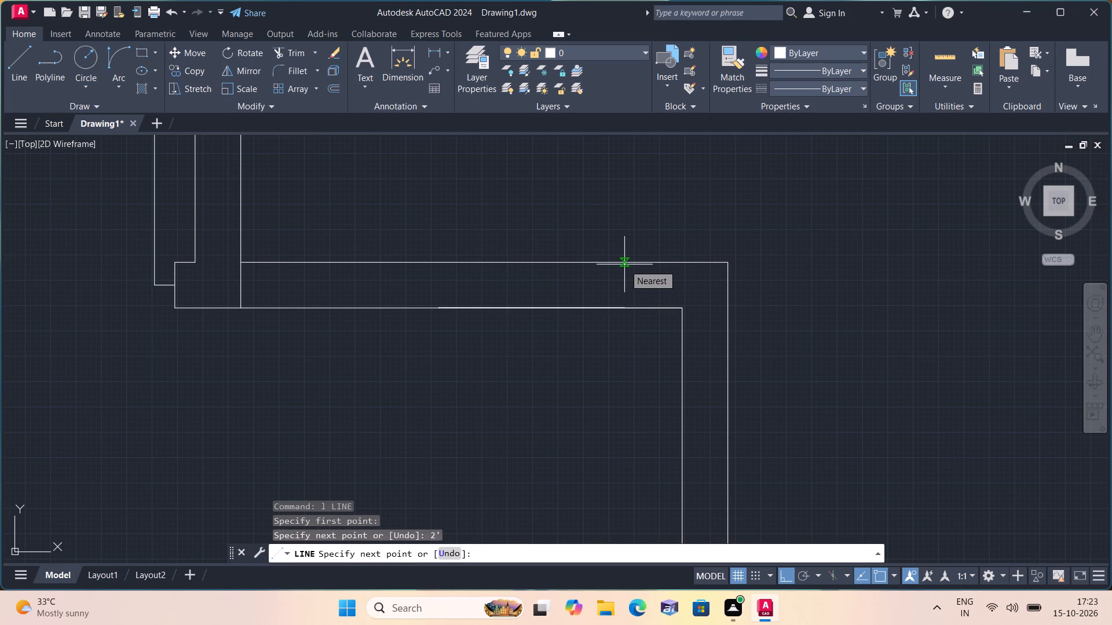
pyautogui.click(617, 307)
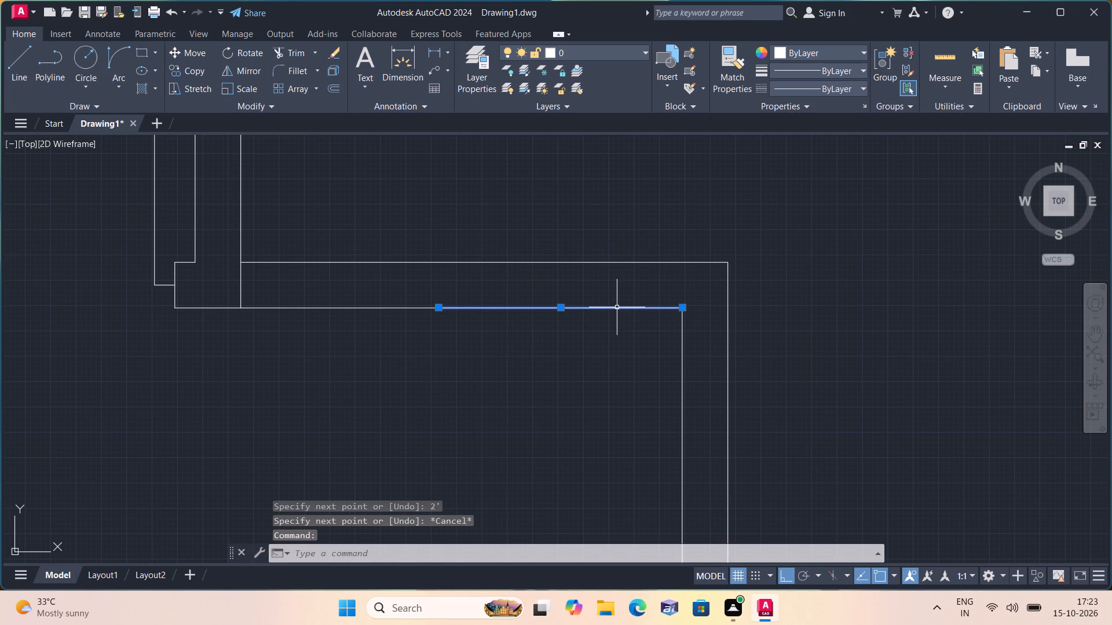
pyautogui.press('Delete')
# Draw a line 2" leftward from the large room's inner top-right corner, continuing up across the wall as the right door jamb.
pyautogui.press('l')
pyautogui.press('space')
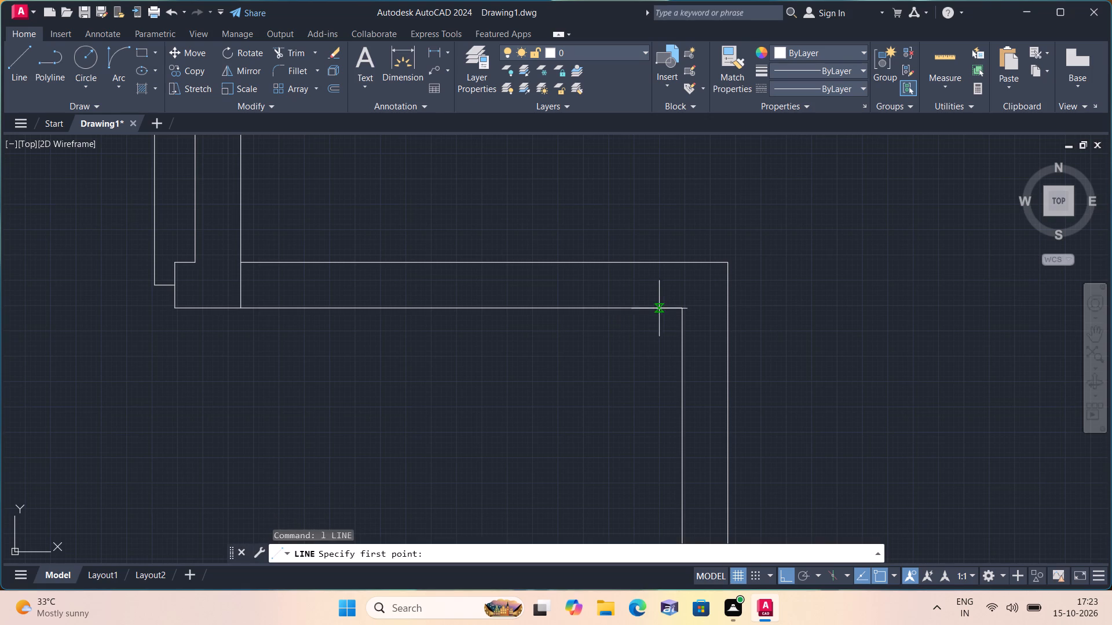
pyautogui.click(680, 308)
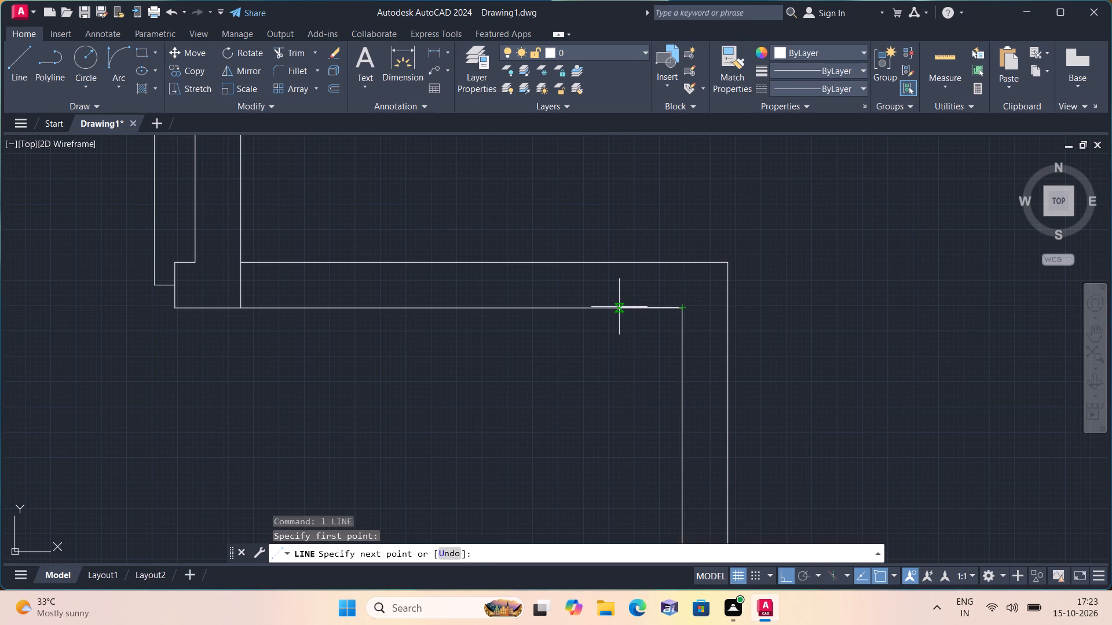
pyautogui.press('2')
pyautogui.press("'")
pyautogui.press('BackSpace')
pyautogui.write('"')
pyautogui.press('space')
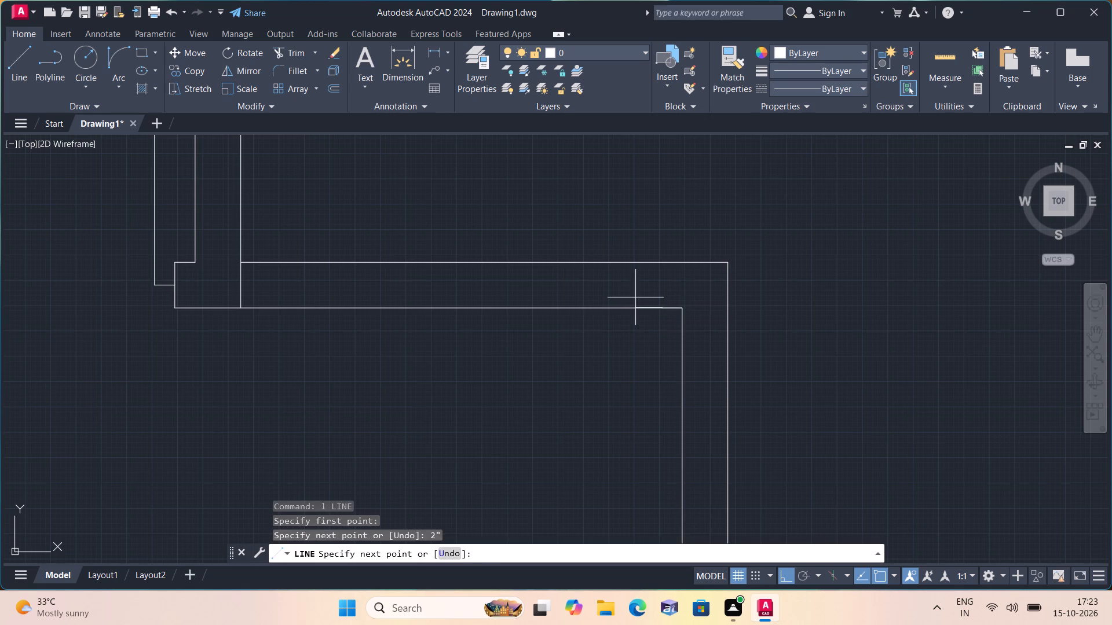
pyautogui.click(662, 263)
pyautogui.press('space')
# Draw consecutive 2", 2' and 2" segments leftward inside the wall from the right jamb's midpoint.
pyautogui.press('space')
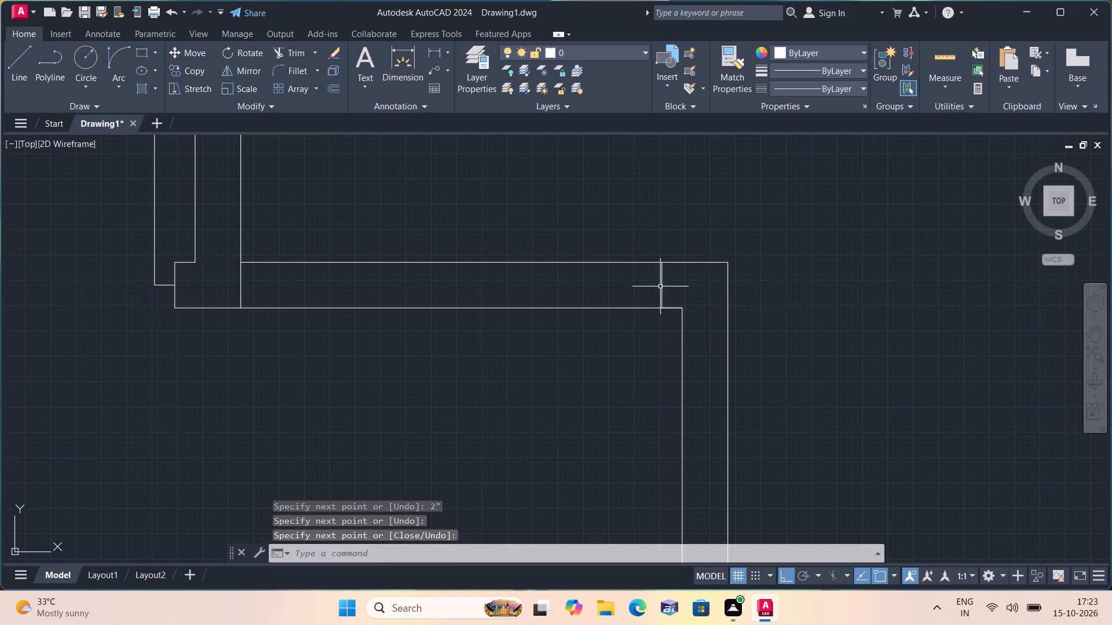
pyautogui.click(659, 286)
pyautogui.write('2"')
pyautogui.press('space')
pyautogui.write("2'")
pyautogui.press('space')
pyautogui.write('2"')
pyautogui.press('space')
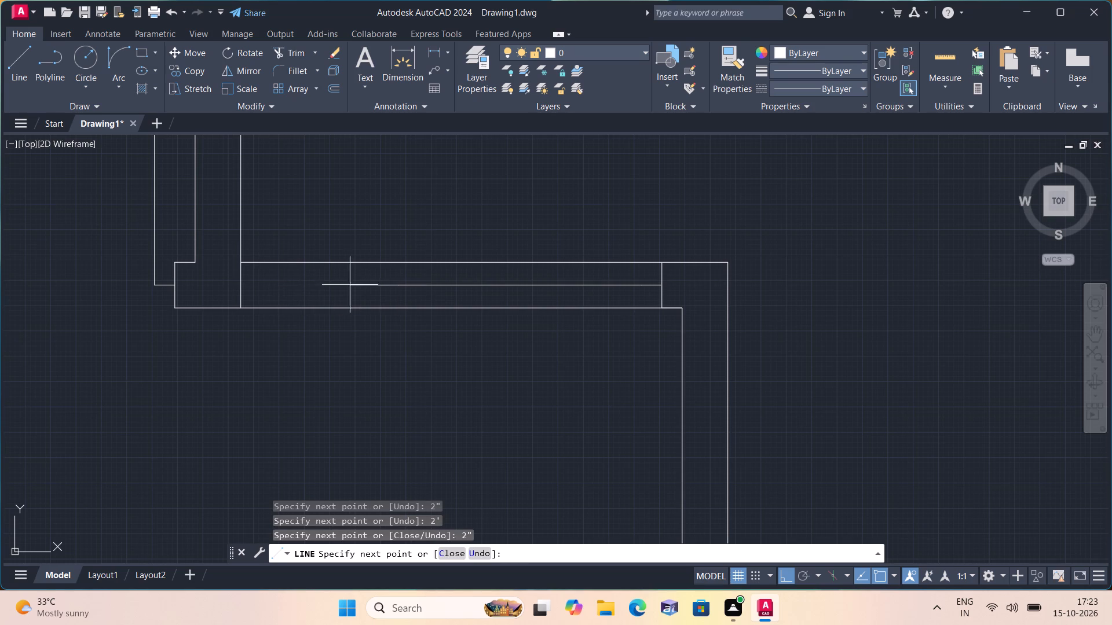
# Draw the left door jamb across the wall, joining the segments' left end to the upper and lower wall lines.
pyautogui.click(378, 263)
pyautogui.press('space')
pyautogui.press('space')
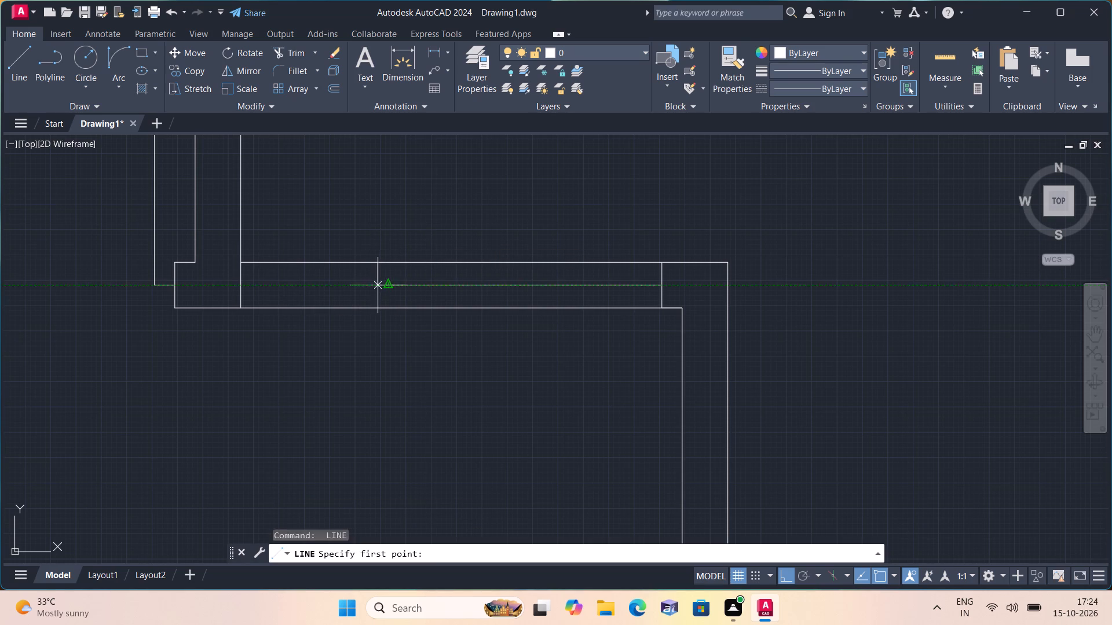
pyautogui.click(376, 284)
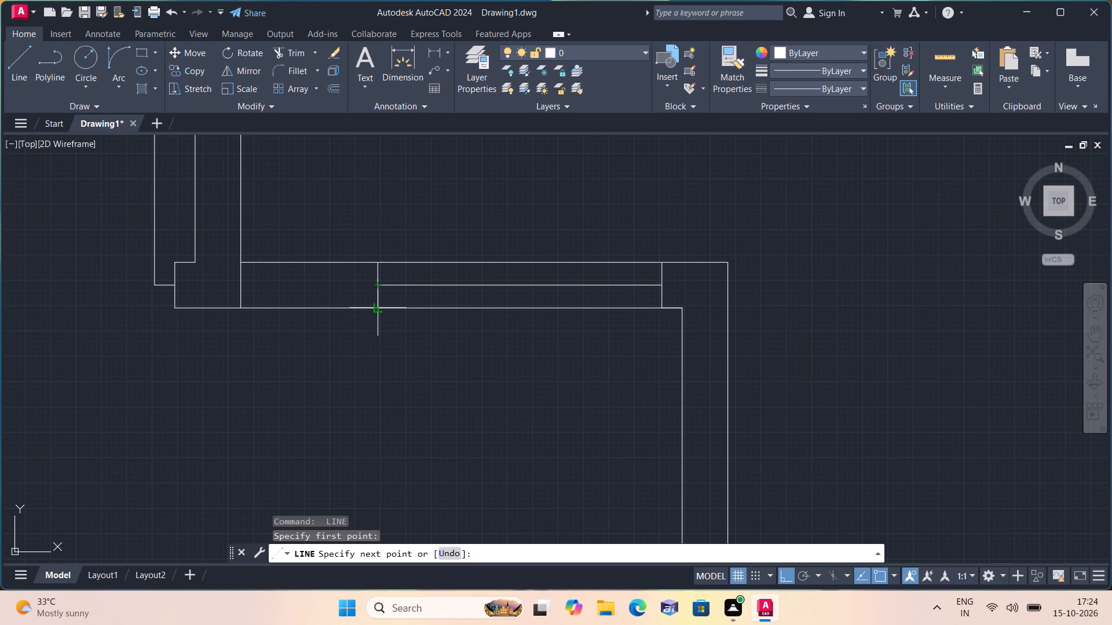
pyautogui.click(374, 306)
pyautogui.press('space')
# Erase the 2" helper line between the right jamb and the large room's inner corner.
pyautogui.scroll(2, 607, 302)
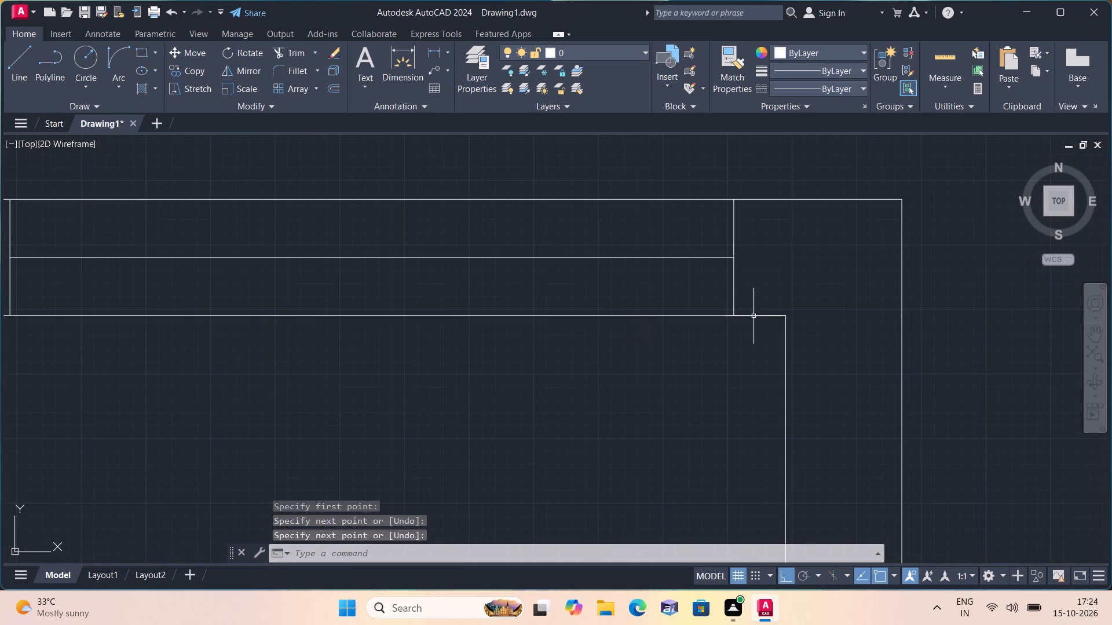
pyautogui.click(762, 317)
pyautogui.press('Delete')
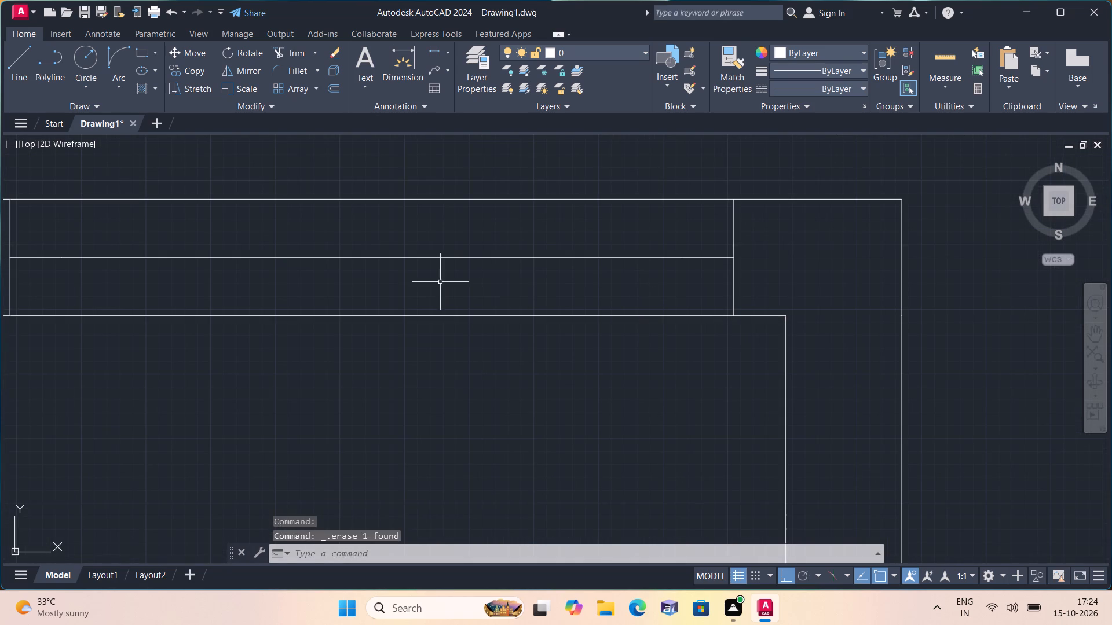
# Trim both wall lines and the middle 2' segment between the jambs to open the large room's doorway.
pyautogui.scroll(-2, 425, 262)
pyautogui.write('trim')
pyautogui.press('space')
pyautogui.moveTo(432, 205); pyautogui.dragTo(444, 326)
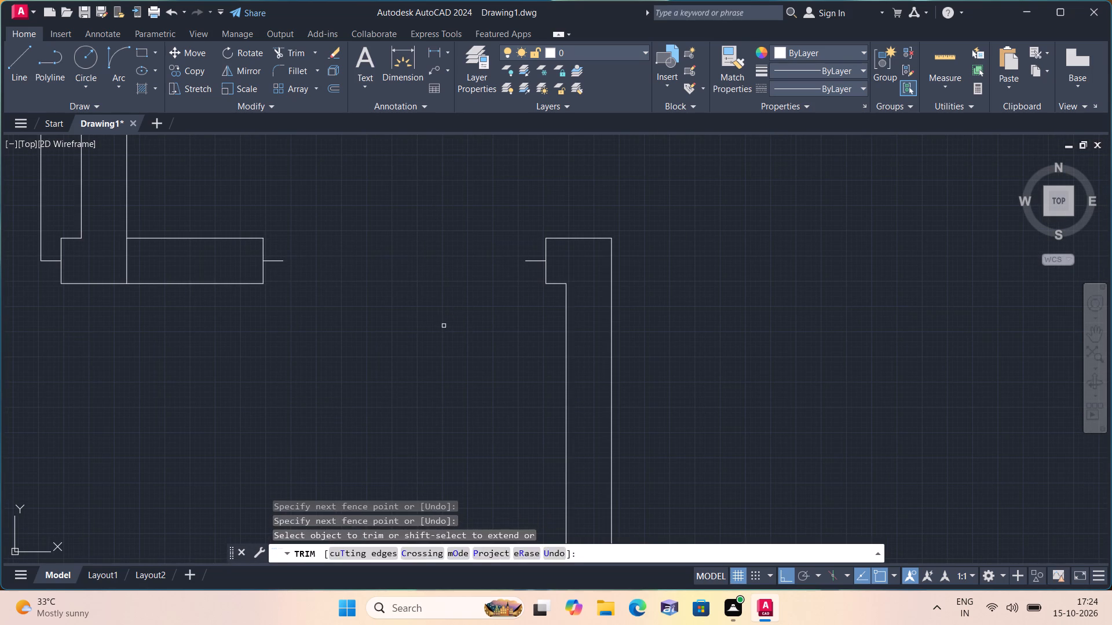
pyautogui.press('space')
# Draw a 2' door leaf line downward from the end of the right jamb's 2" stub.
pyautogui.write('l')
pyautogui.press('space')
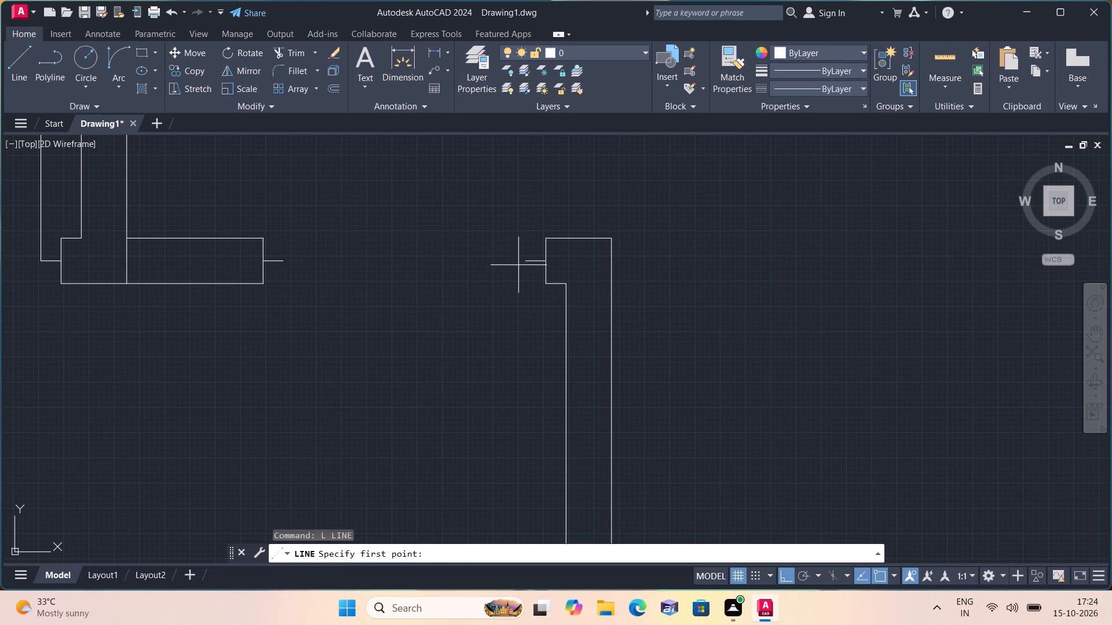
pyautogui.click(521, 263)
pyautogui.scroll(-3, 539, 376)
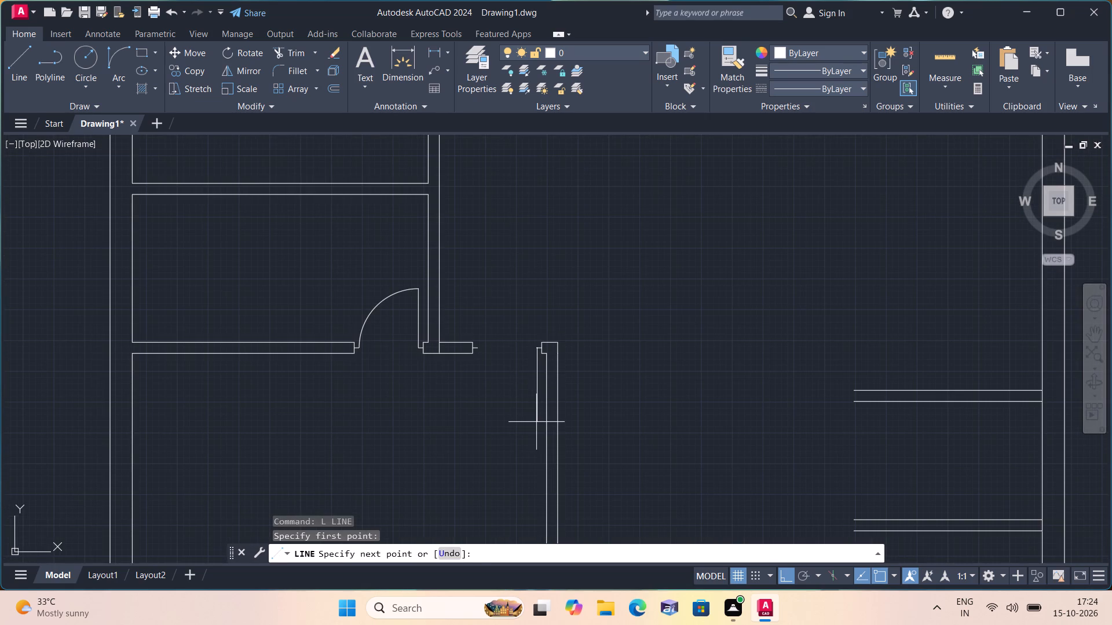
pyautogui.write("2'")
pyautogui.press('space')
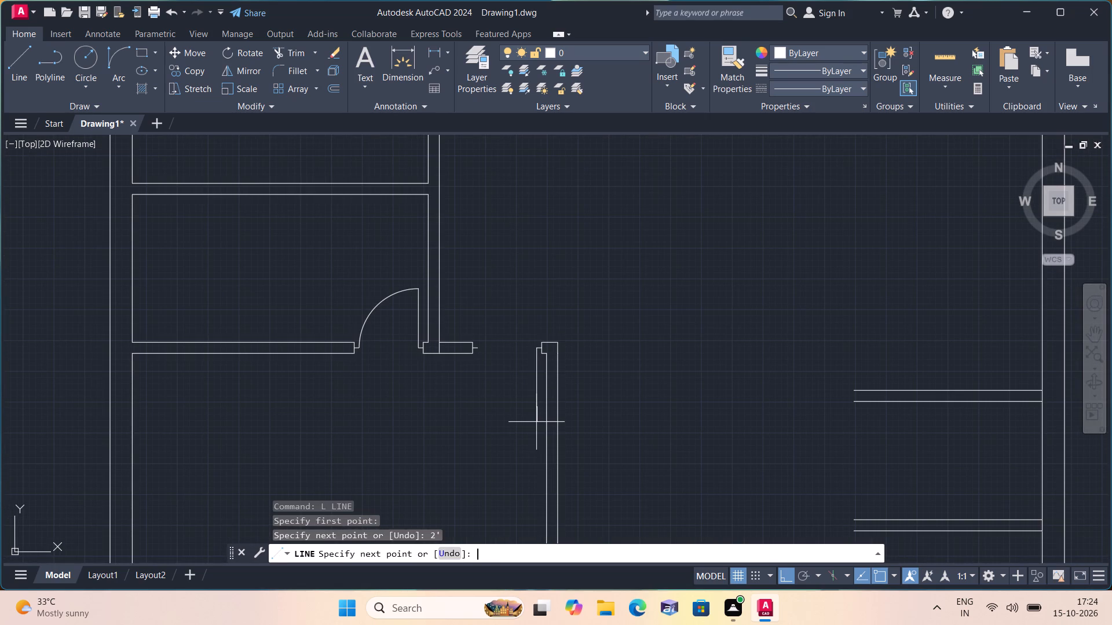
pyautogui.press('Escape')
# Draw the large room's door swing arc from the leaf's lower end to the end of the left jamb's 2" stub.
pyautogui.click(118, 90)
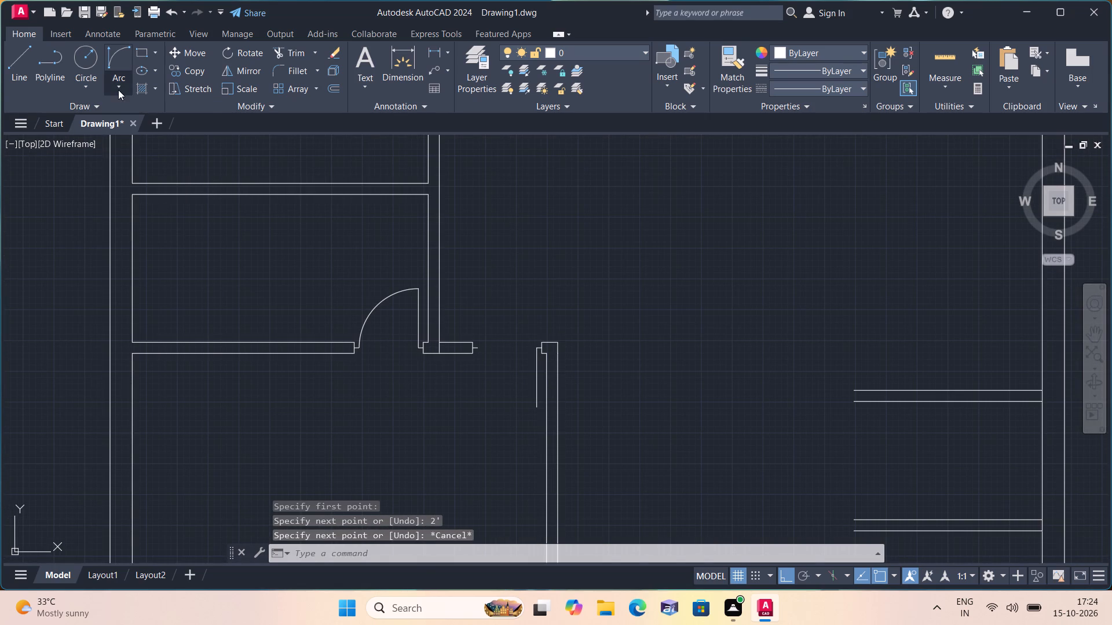
pyautogui.click(175, 266)
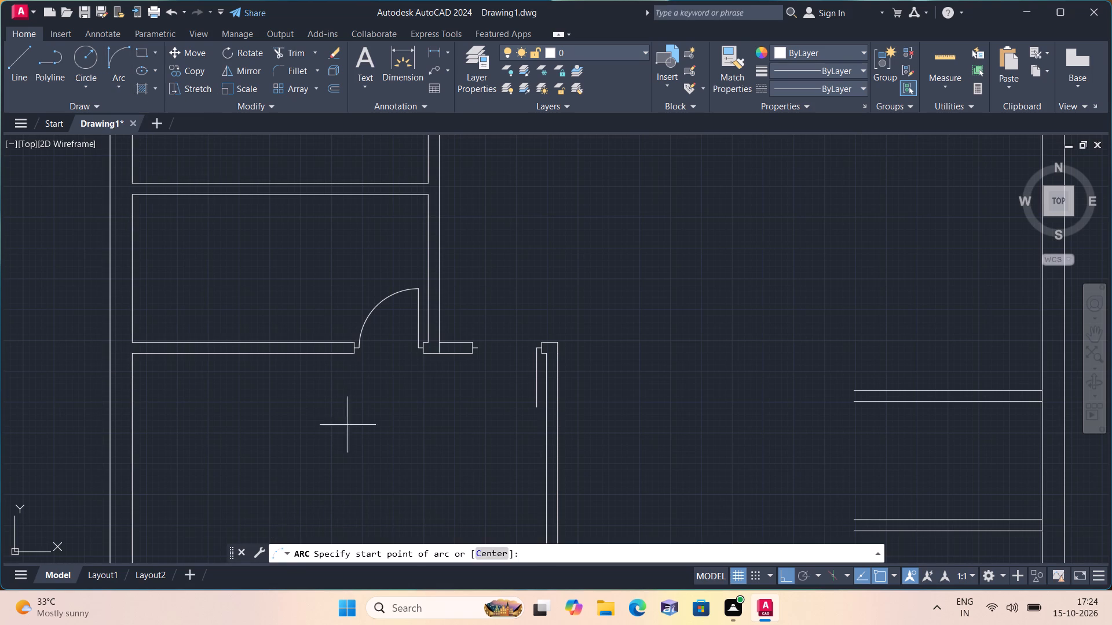
pyautogui.click(535, 408)
pyautogui.scroll(2, 471, 358)
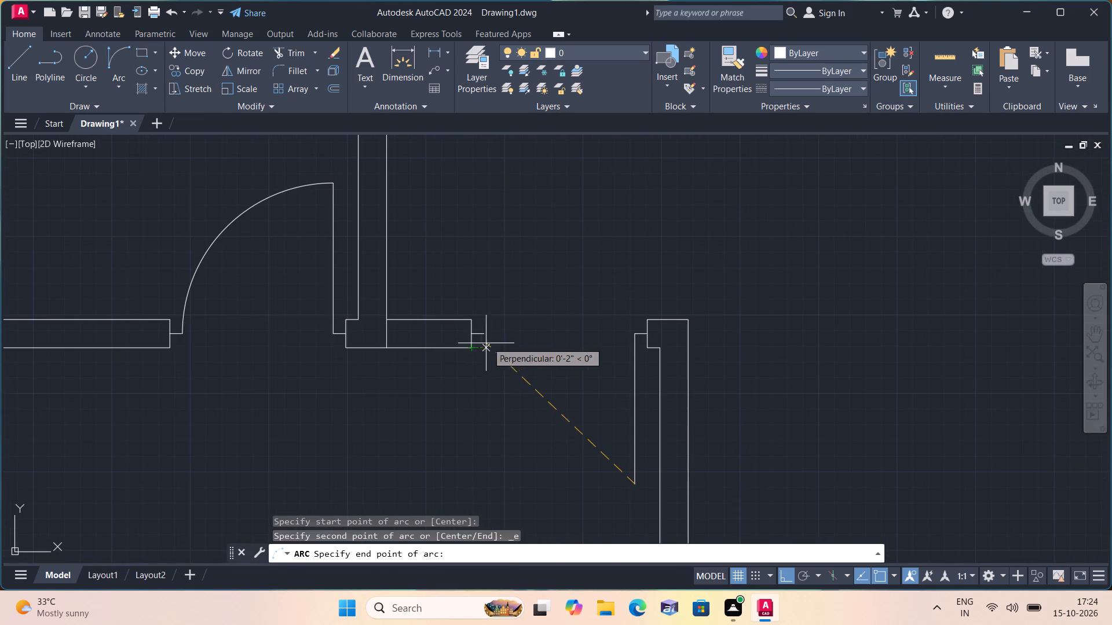
pyautogui.click(485, 332)
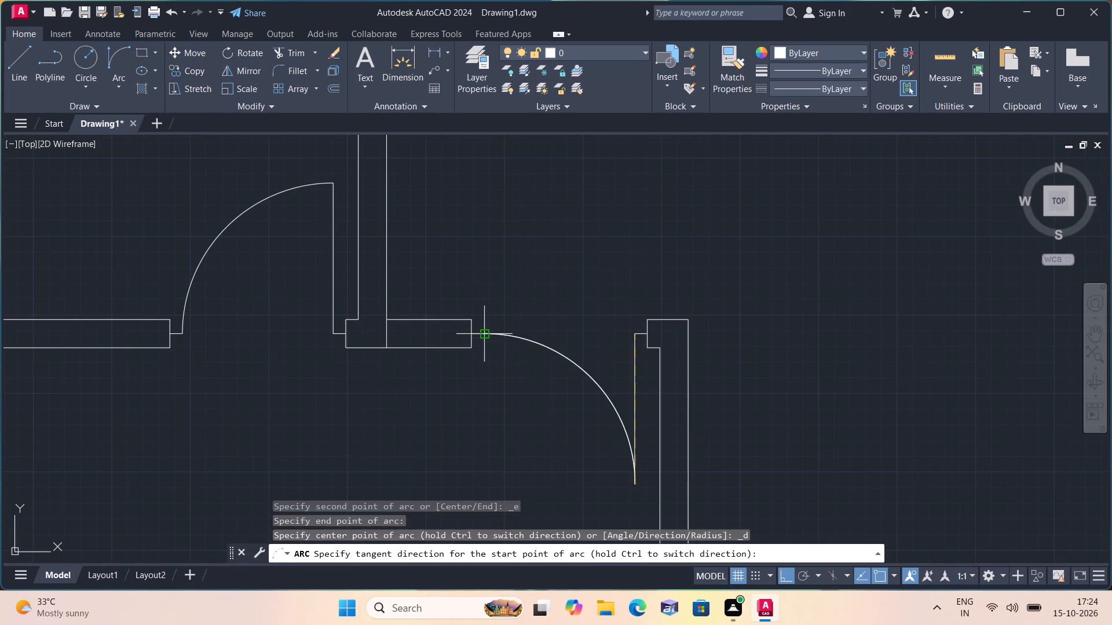
pyautogui.click(453, 418)
# Extend the upper two double-line partitions from the right outer wall to the large room's right wall.
pyautogui.scroll(-3, 453, 420)
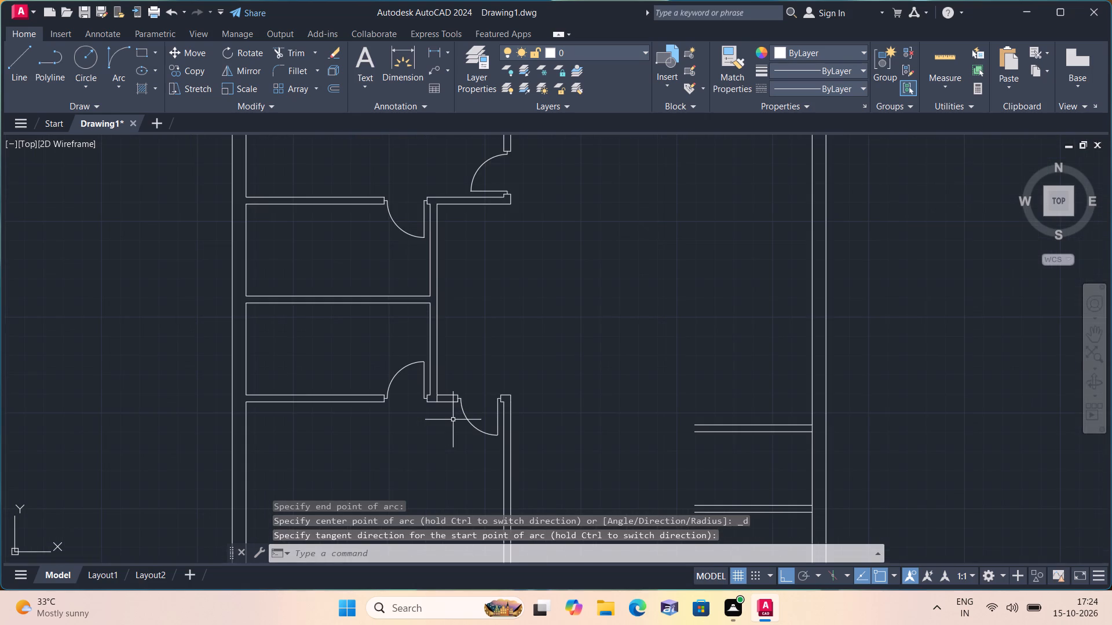
pyautogui.scroll(-1, 459, 414)
pyautogui.moveTo(459, 414); pyautogui.dragTo(456, 319, button='middle')
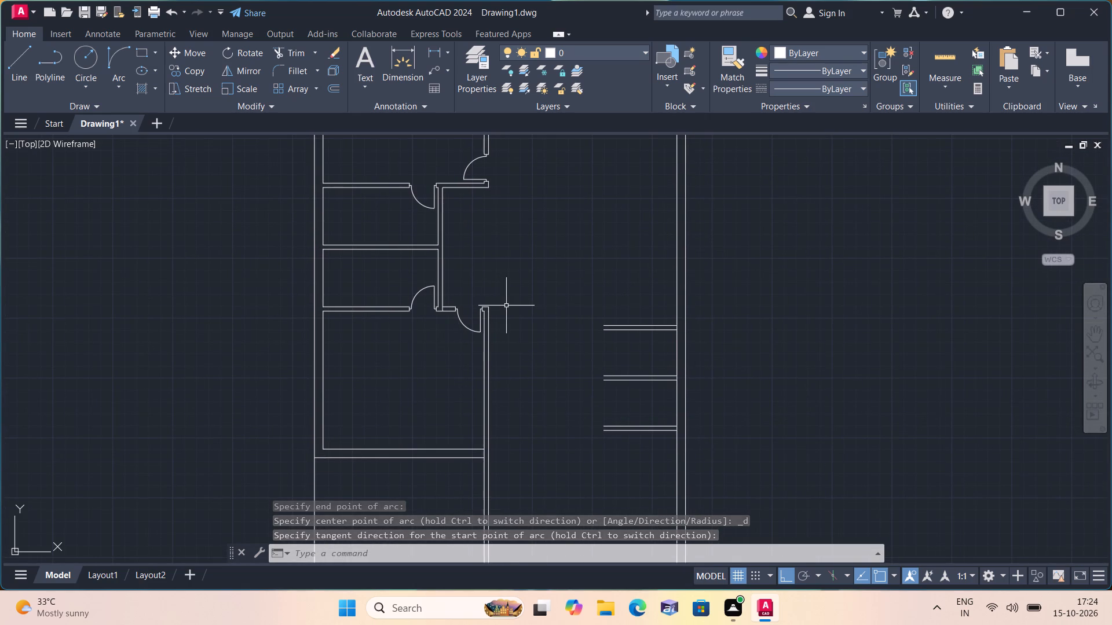
pyautogui.write('exte')
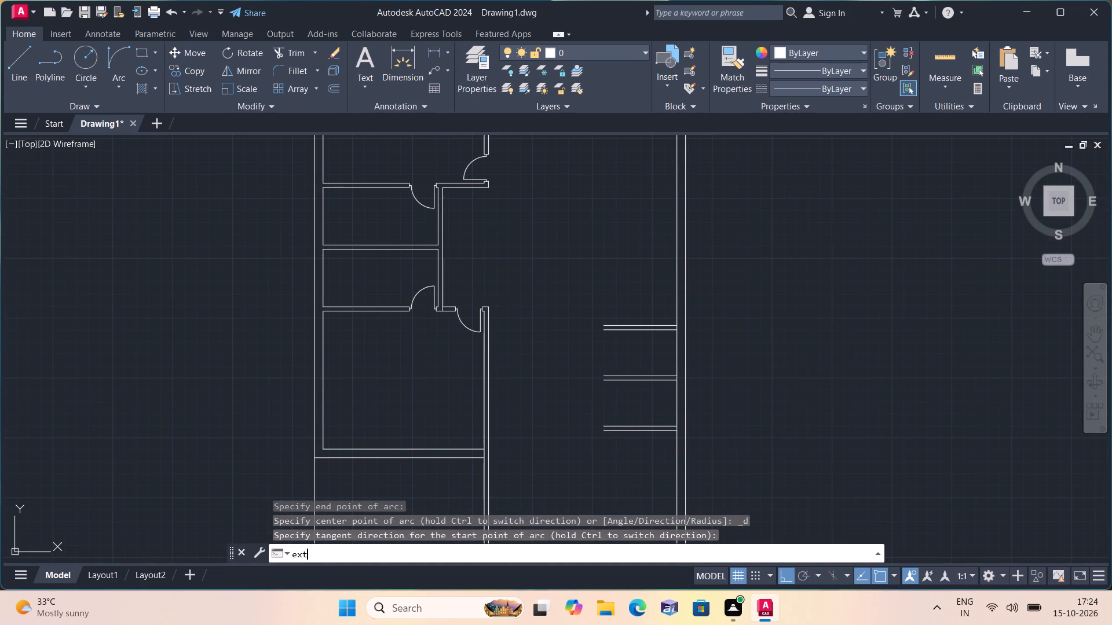
pyautogui.press('space')
pyautogui.moveTo(631, 300); pyautogui.dragTo(622, 411)
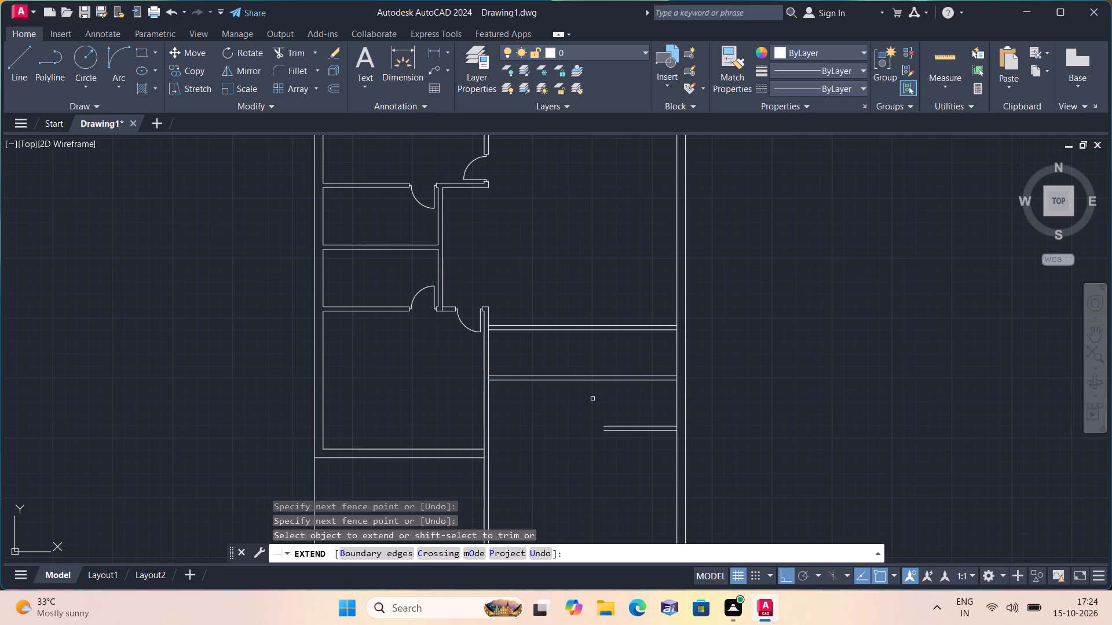
pyautogui.press('Escape')
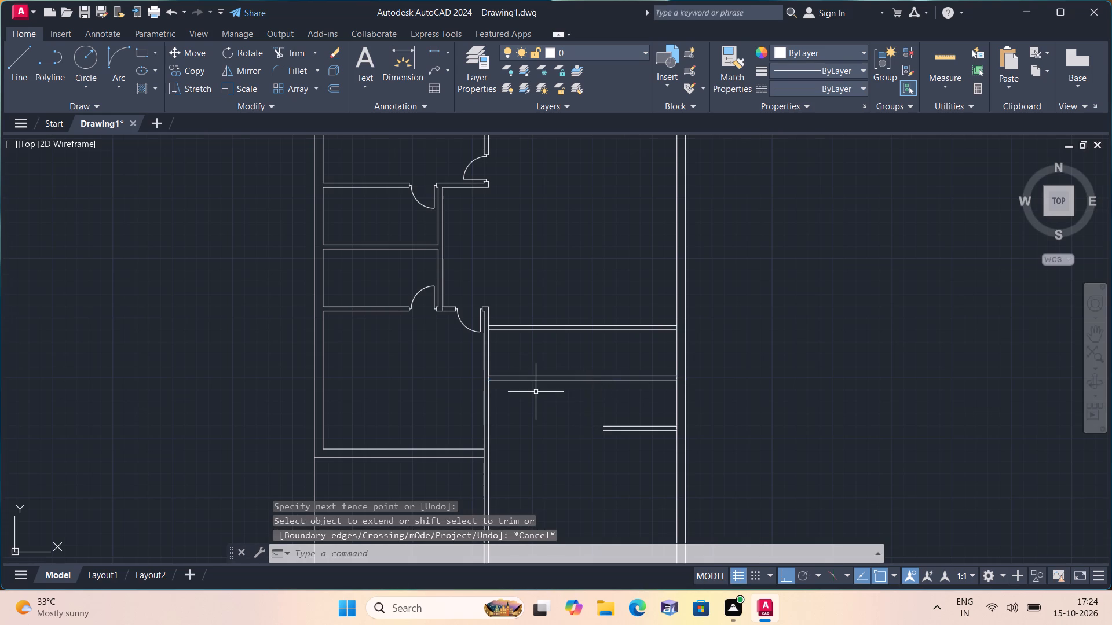
# Draw the left door jamb across the uppermost extended partition, offset 2" from the large room's right wall.
pyautogui.scroll(1, 536, 392)
pyautogui.scroll(-1, 562, 424)
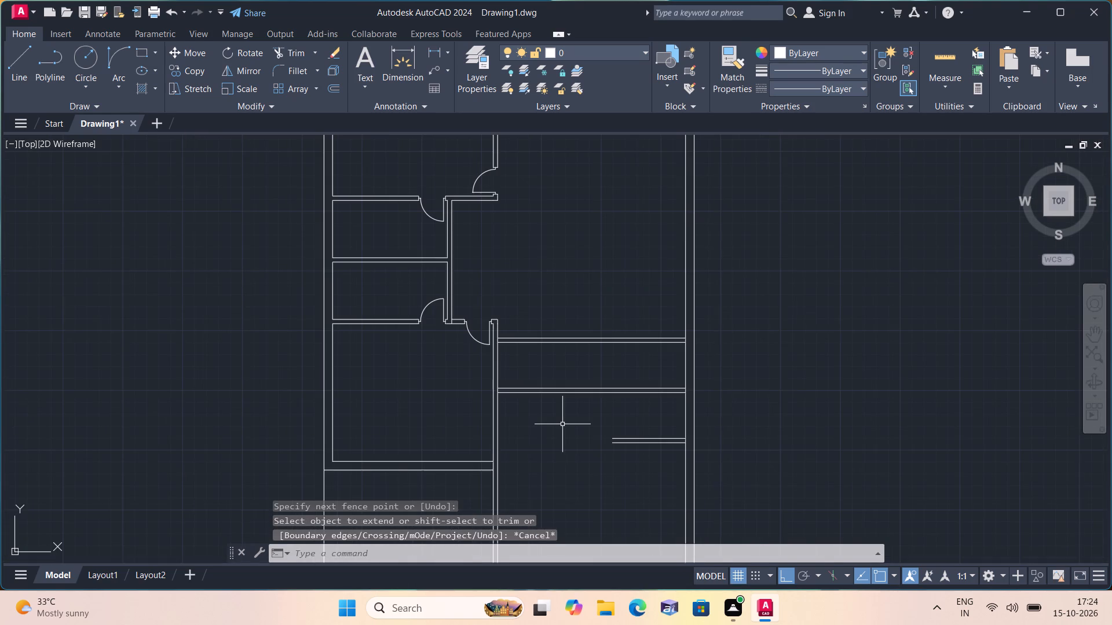
pyautogui.scroll(-1, 562, 424)
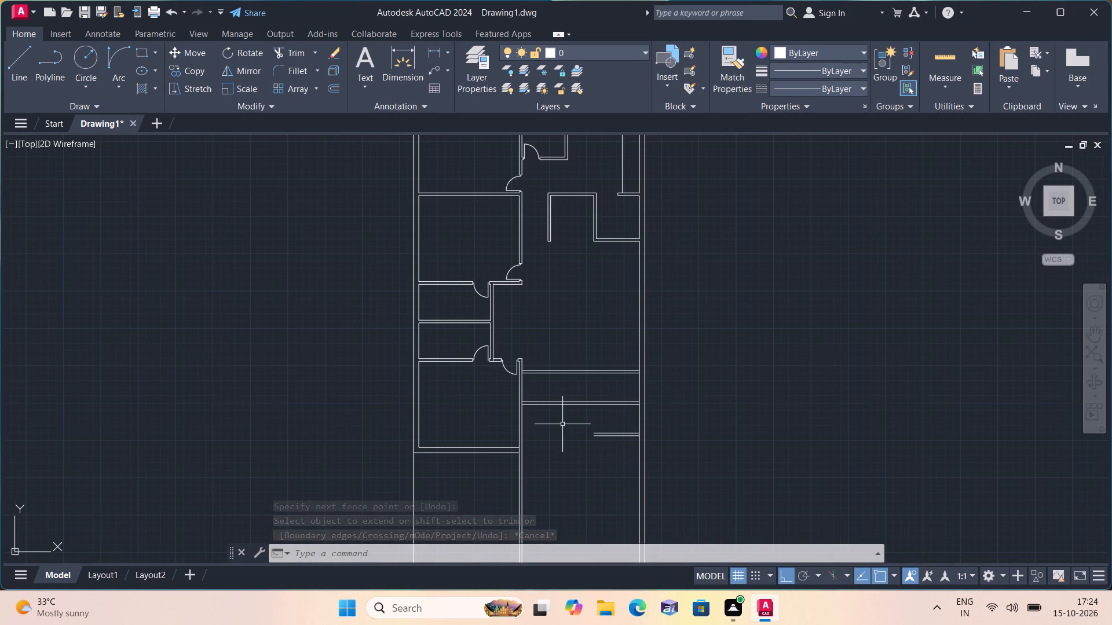
pyautogui.write('l')
pyautogui.press('space')
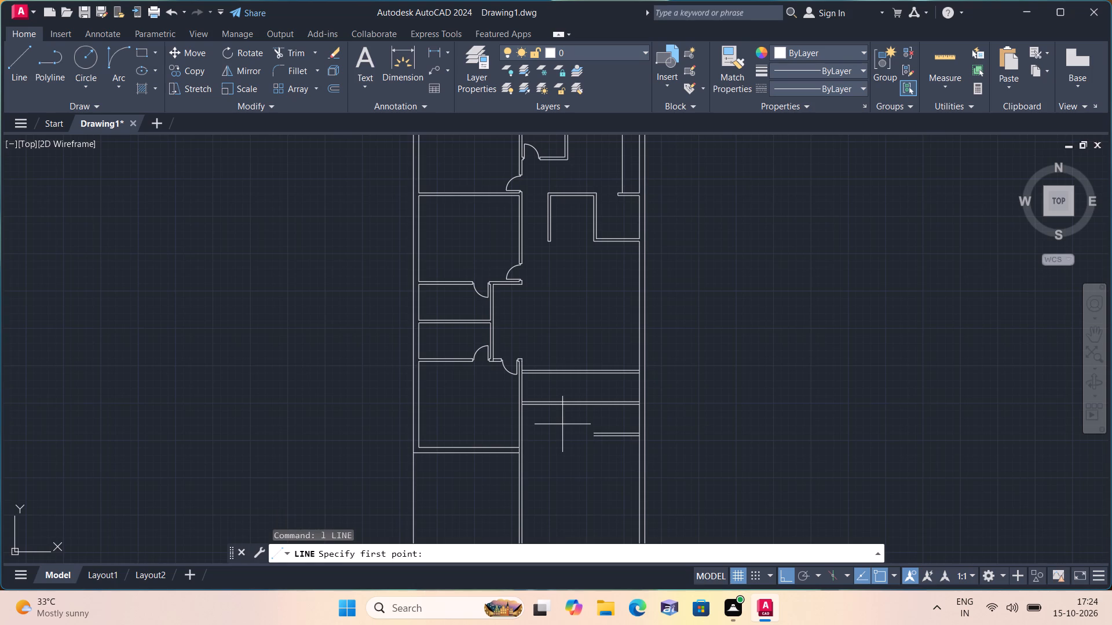
pyautogui.scroll(3, 562, 418)
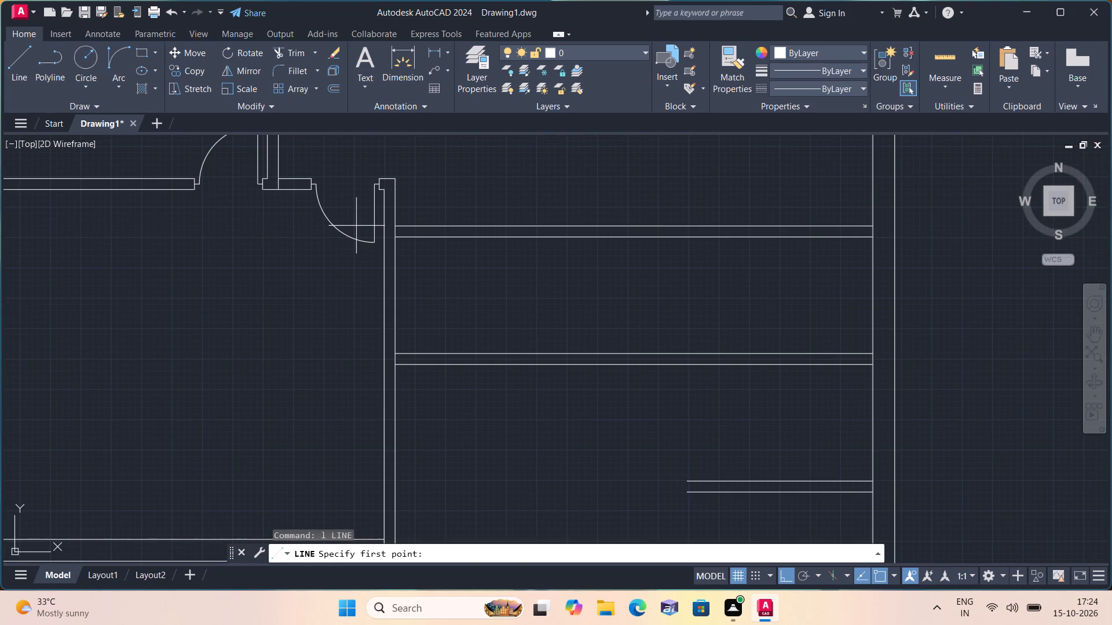
pyautogui.click(398, 225)
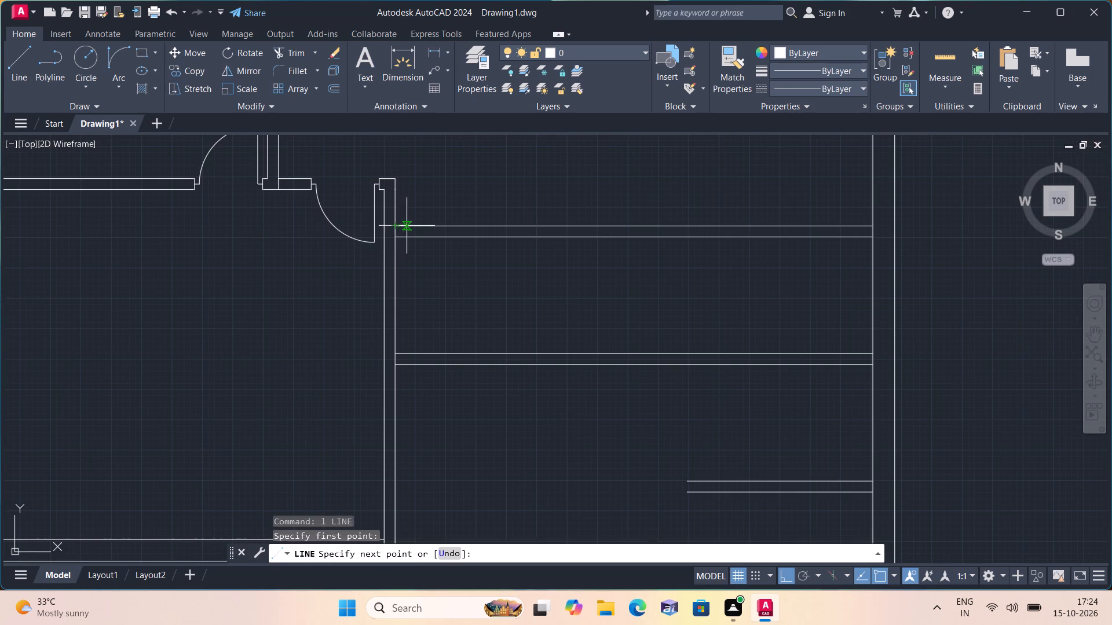
pyautogui.write('2"')
pyautogui.press('space')
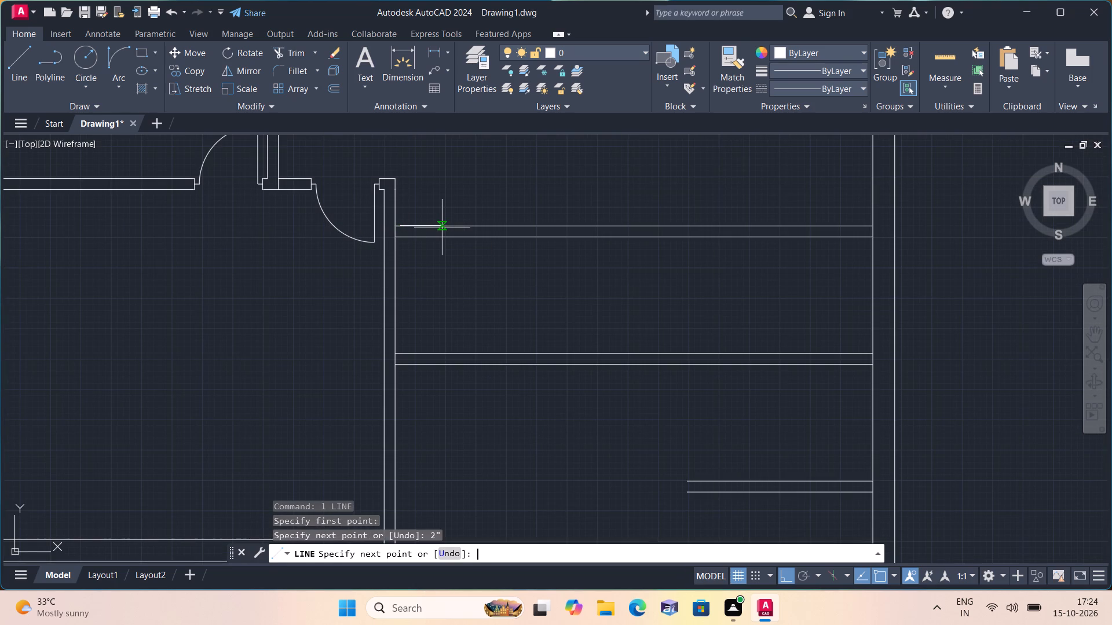
pyautogui.click(398, 237)
pyautogui.press('space')
# Erase the 2" helper line between the large room's right wall and the new jamb.
pyautogui.scroll(1, 388, 218)
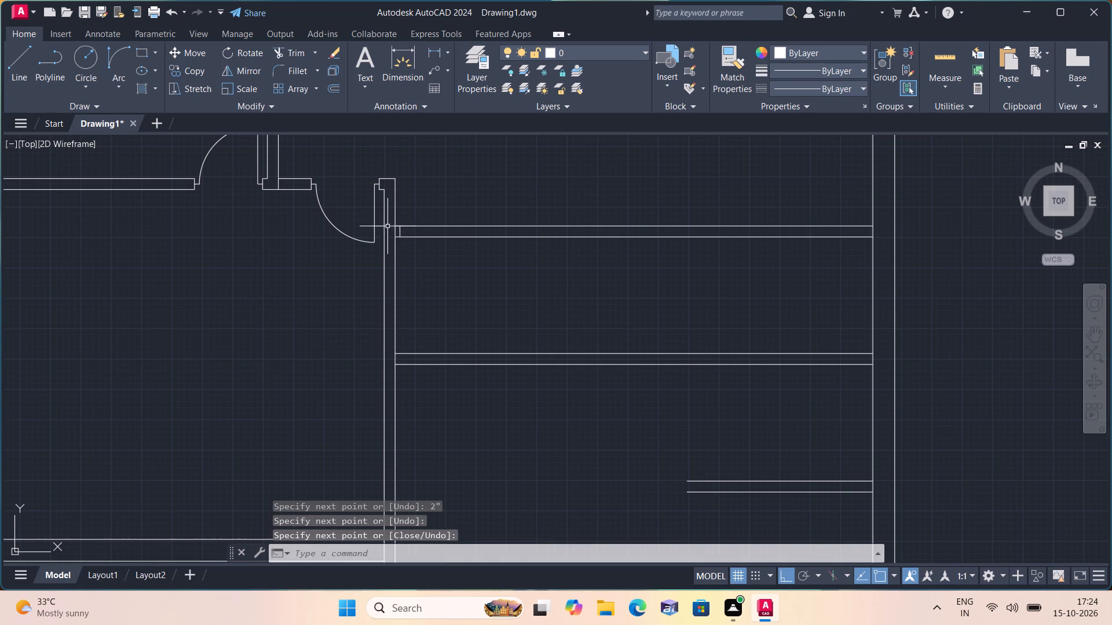
pyautogui.scroll(2, 388, 218)
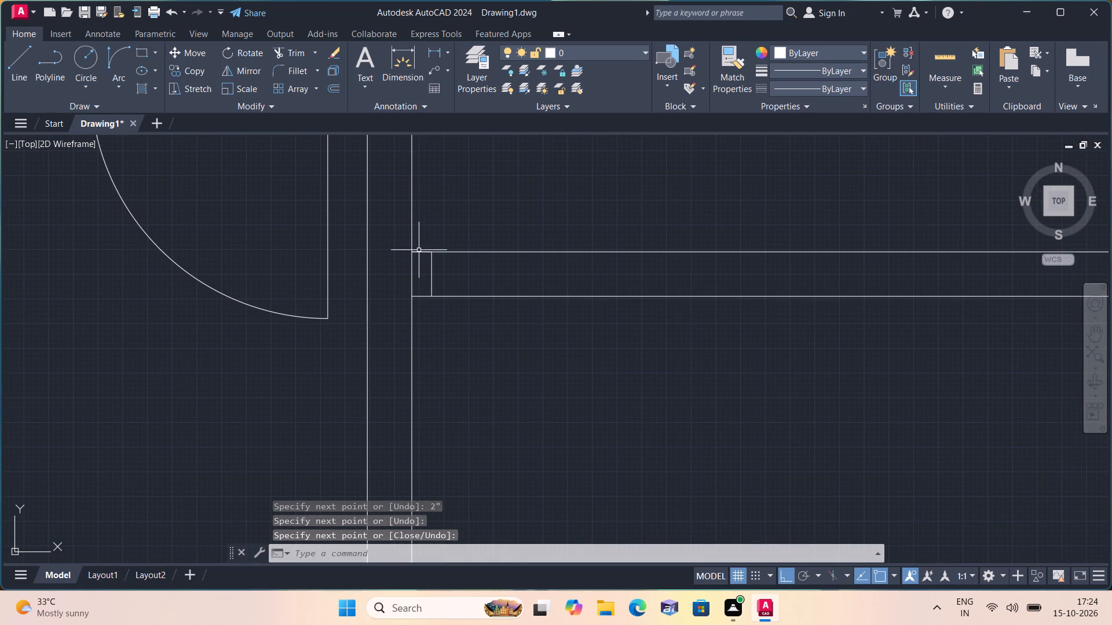
pyautogui.click(419, 252)
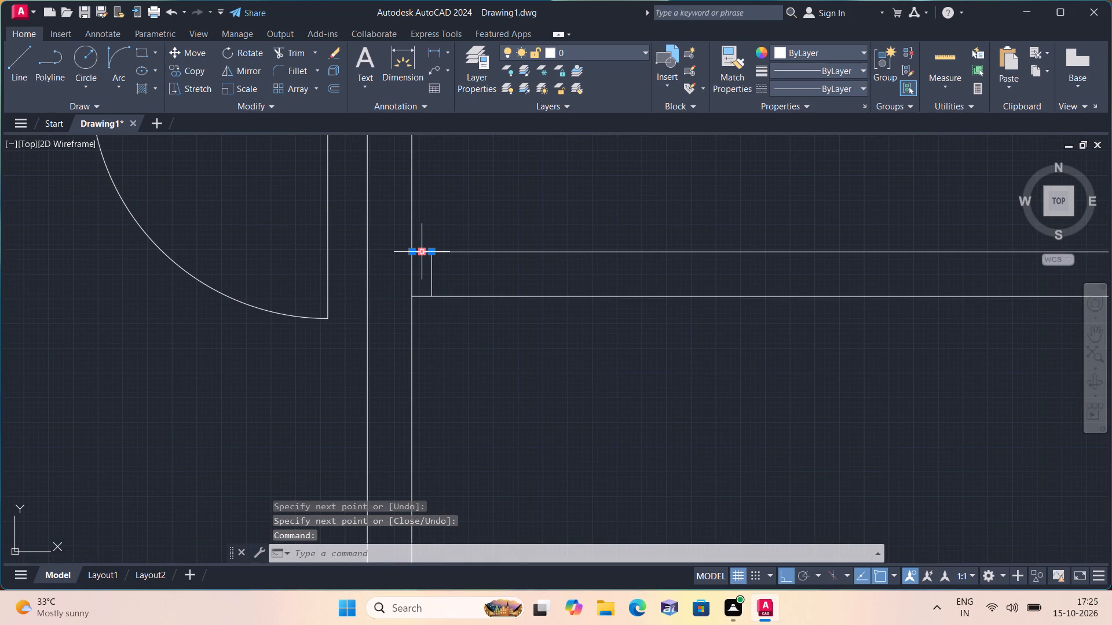
pyautogui.press('Delete')
# Draw consecutive 2", 2' and 2" line segments rightward from the new jamb's midpoint along the partition.
pyautogui.write('l')
pyautogui.press('space')
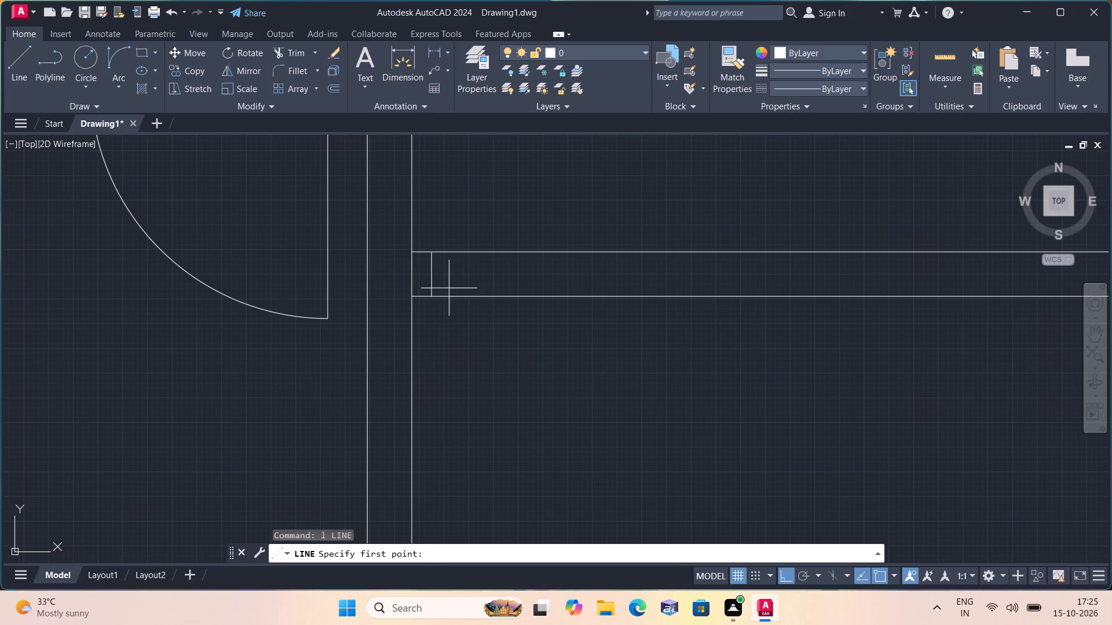
pyautogui.click(433, 270)
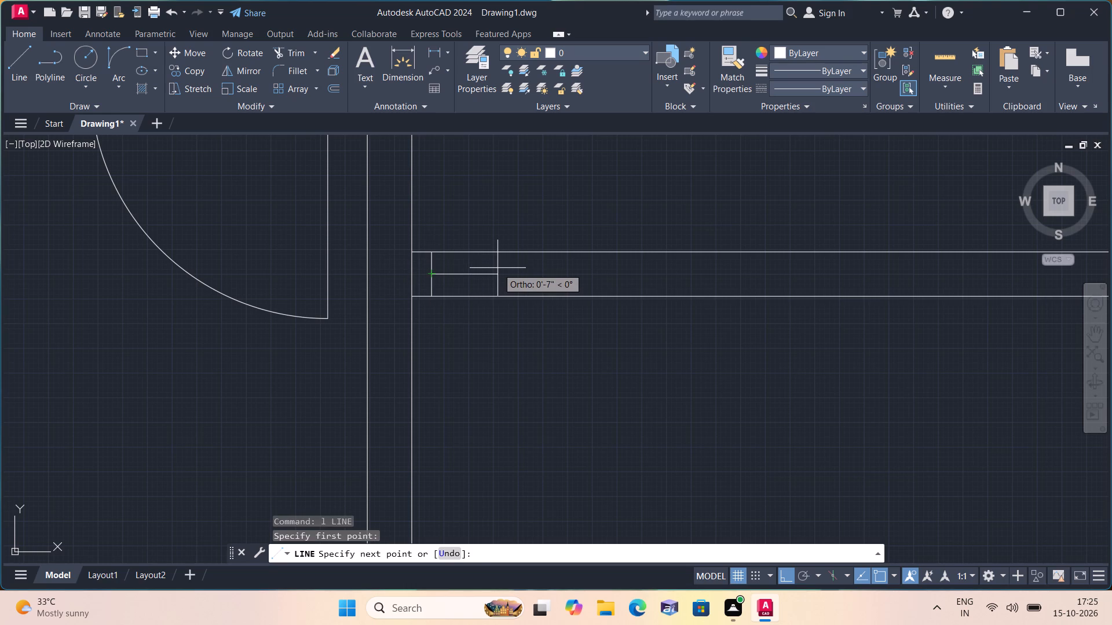
pyautogui.write('2"')
pyautogui.press('space')
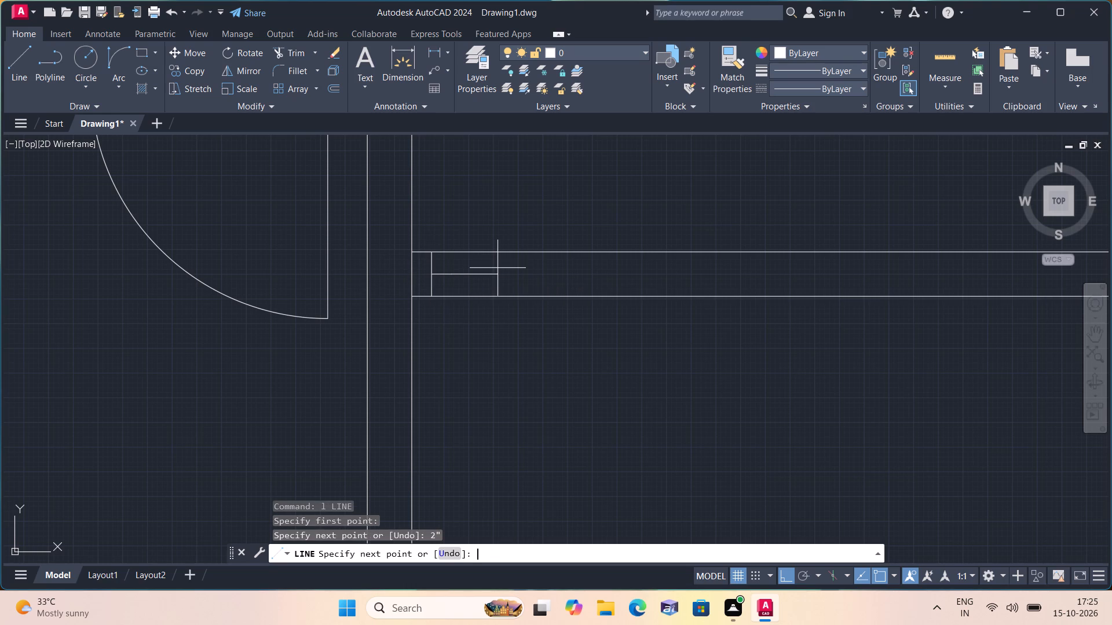
pyautogui.write("2'")
pyautogui.press('space')
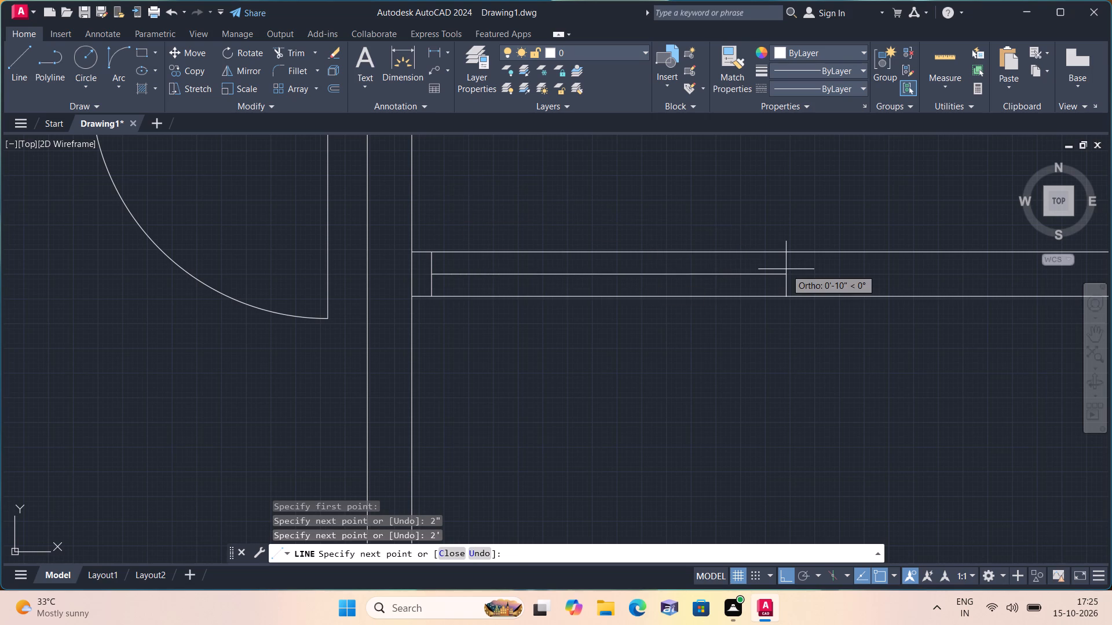
pyautogui.write('2"')
pyautogui.press('space')
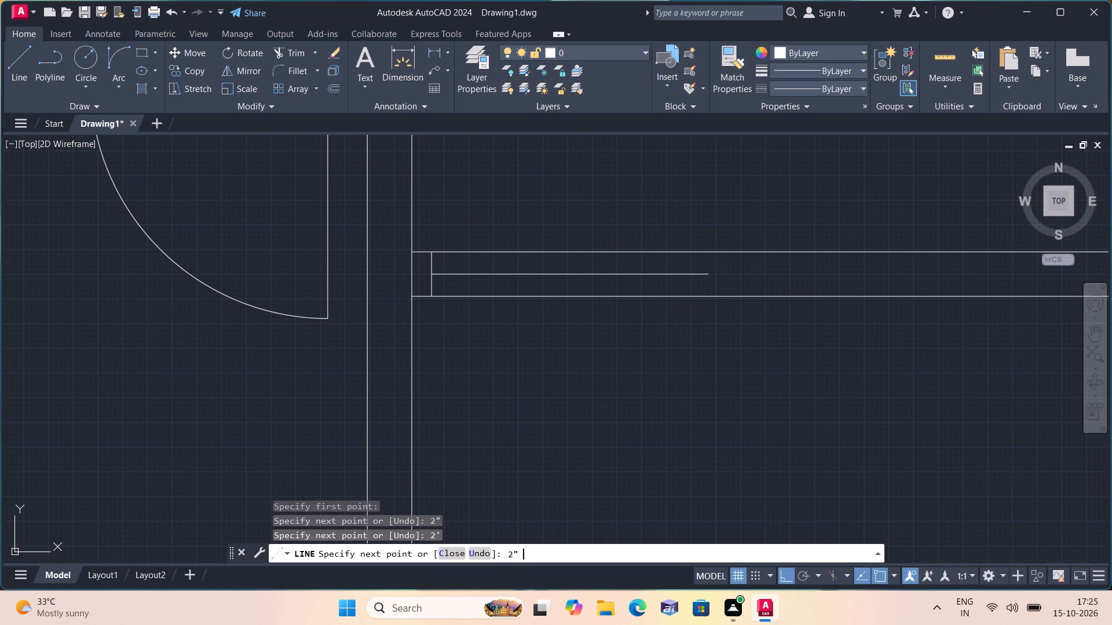
# Draw the right door jamb across the partition, joining the segments' right end to the upper and lower partition lines.
pyautogui.click(707, 248)
pyautogui.press('space')
pyautogui.press('space')
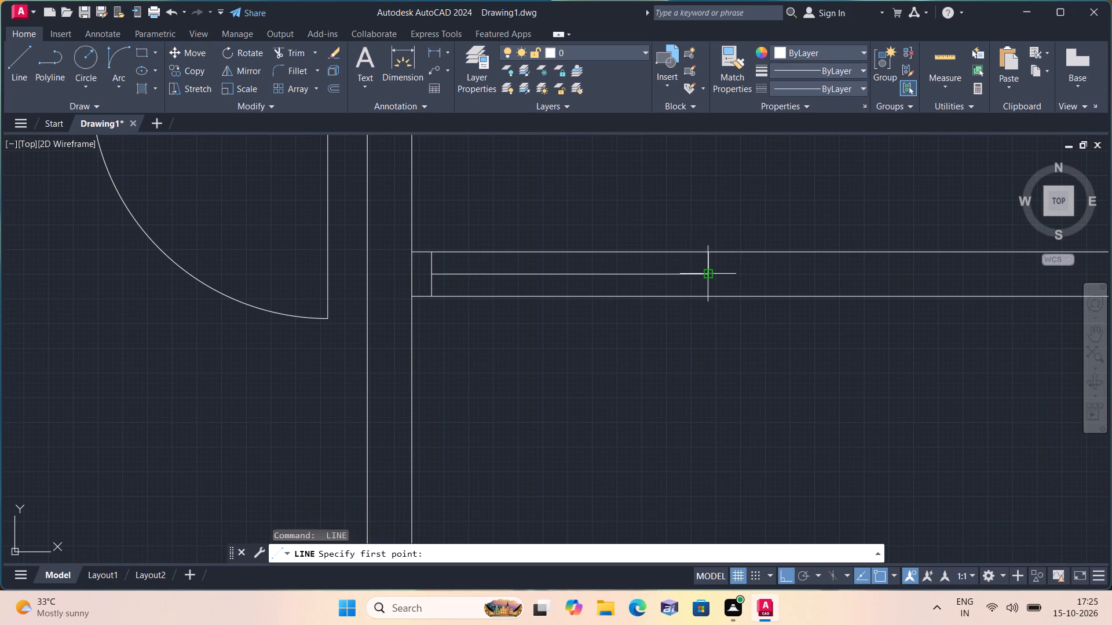
pyautogui.click(706, 274)
pyautogui.click(706, 299)
pyautogui.press('space')
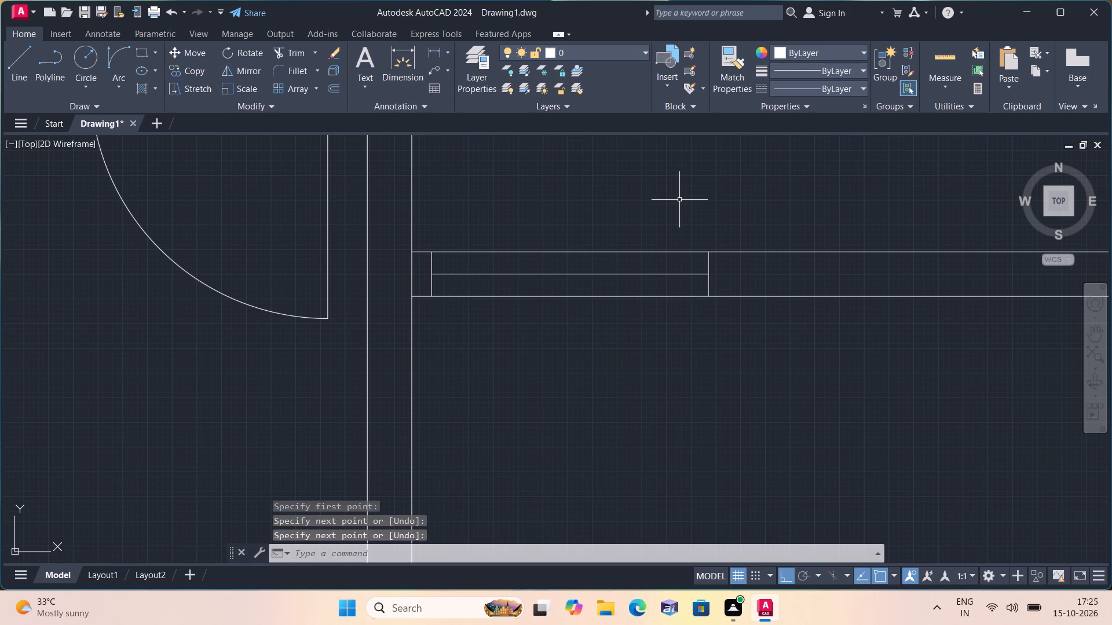
# Trim both partition lines and the middle 2' segment between the jambs to open the doorway.
pyautogui.write('trim')
pyautogui.press('space')
pyautogui.moveTo(619, 192); pyautogui.dragTo(602, 332)
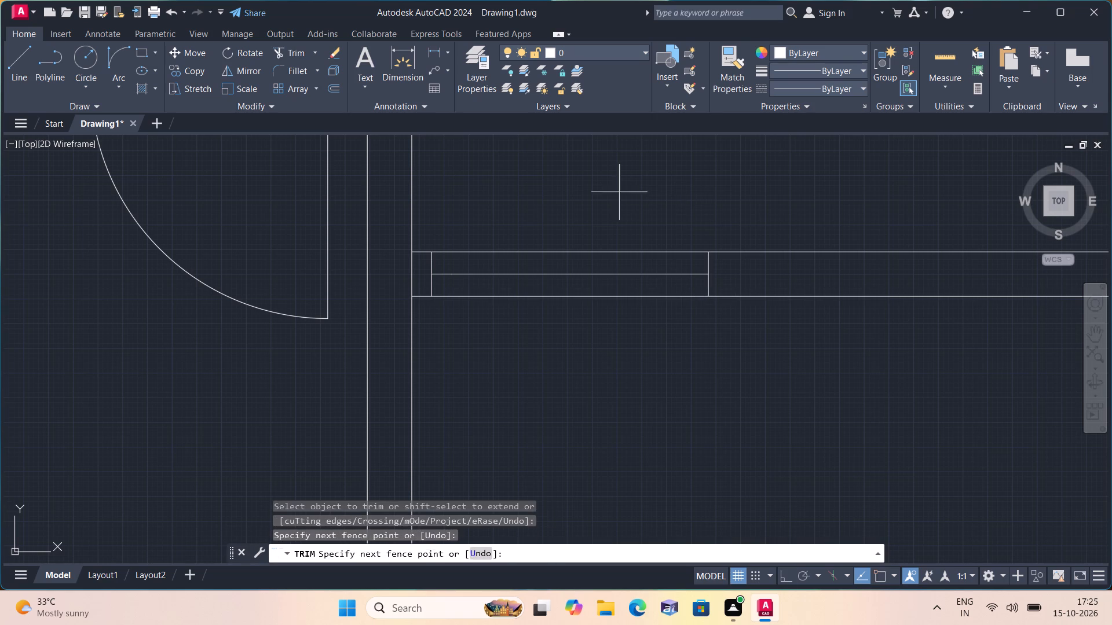
pyautogui.moveTo(602, 332); pyautogui.dragTo(586, 383)
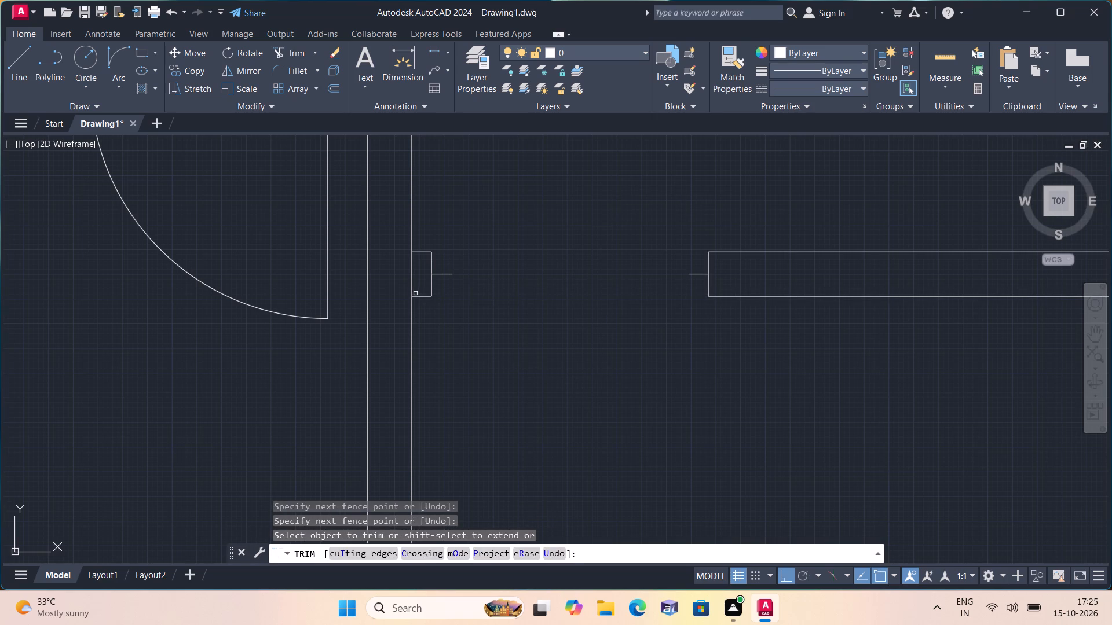
# Trim the large room's right wall line between the two partition lines at the junction beside the left jamb.
pyautogui.click(408, 281)
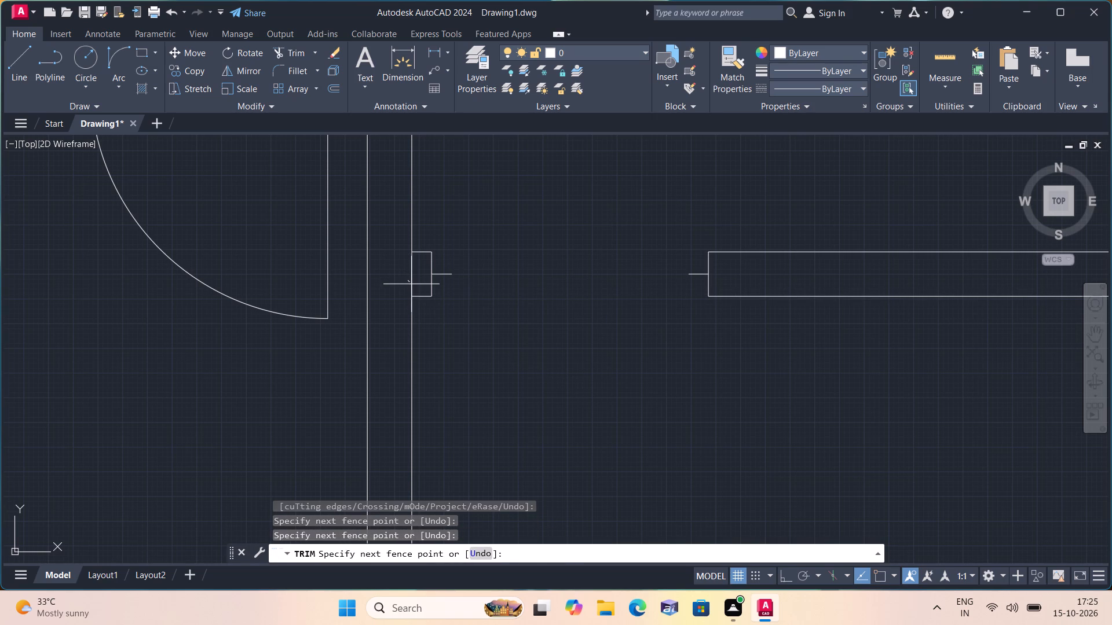
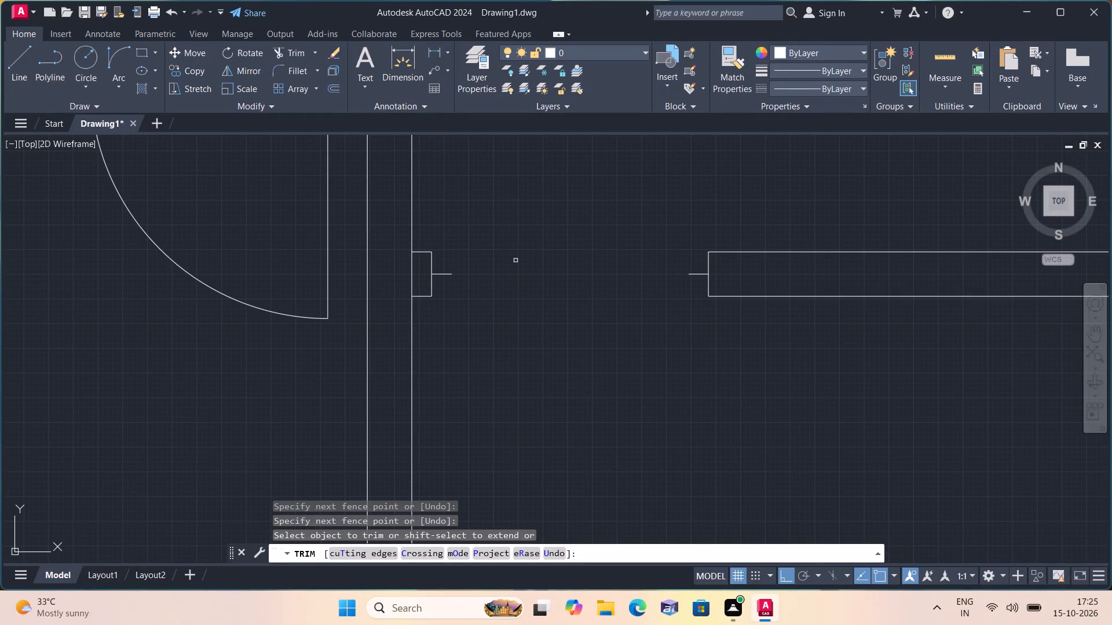
# Draw a 2' door leaf line straight down from the free end of the left jamb's short stub in the new doorway.
pyautogui.press('Escape')
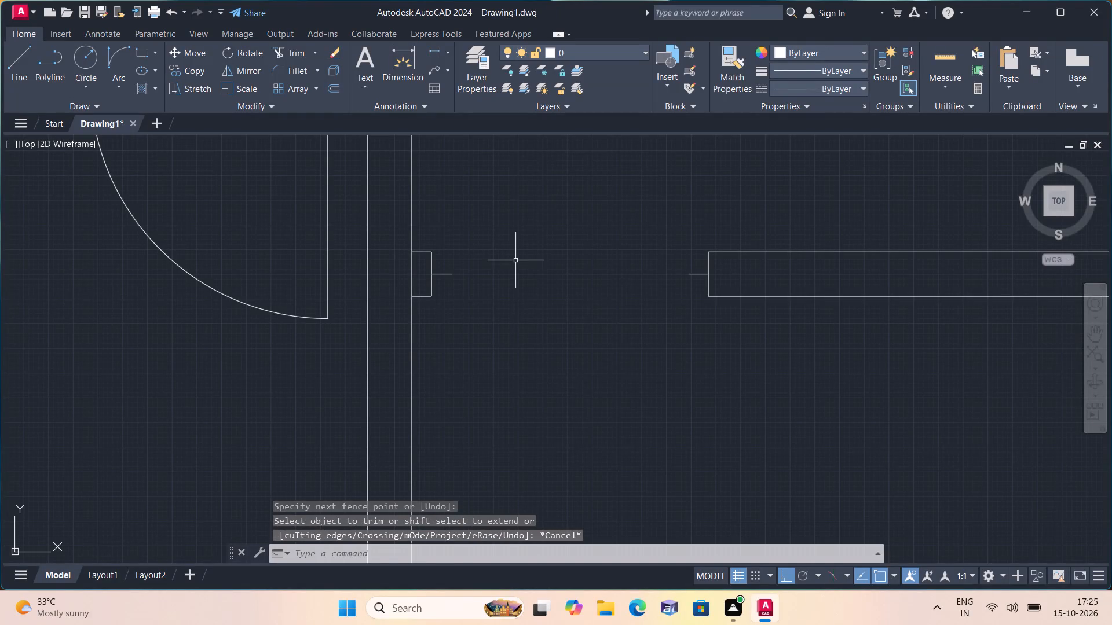
pyautogui.scroll(-1, 515, 260)
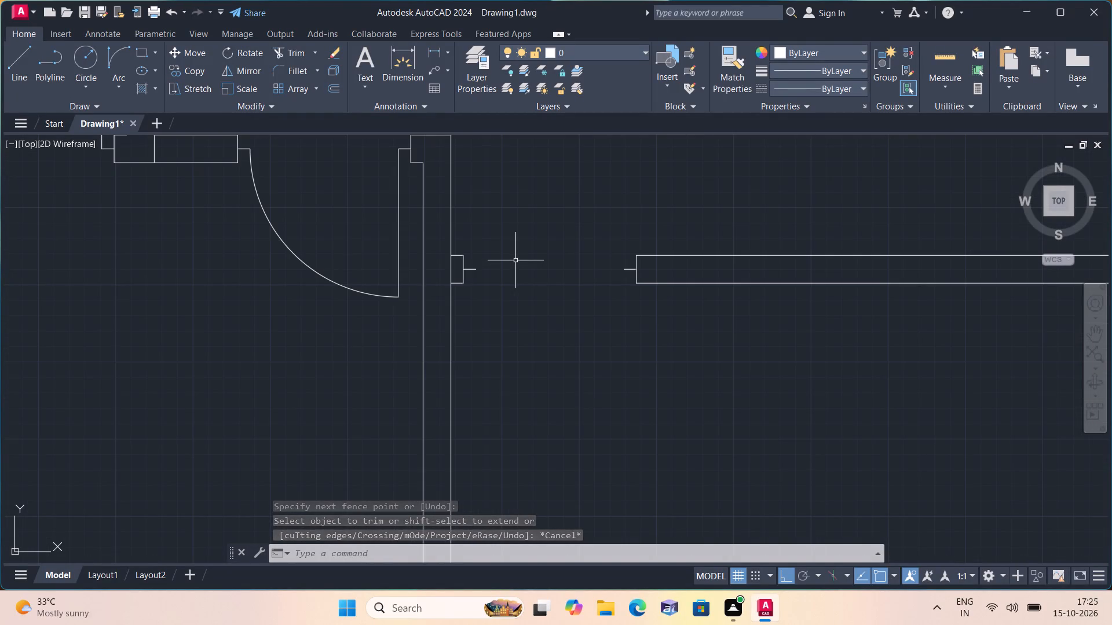
pyautogui.scroll(1, 515, 260)
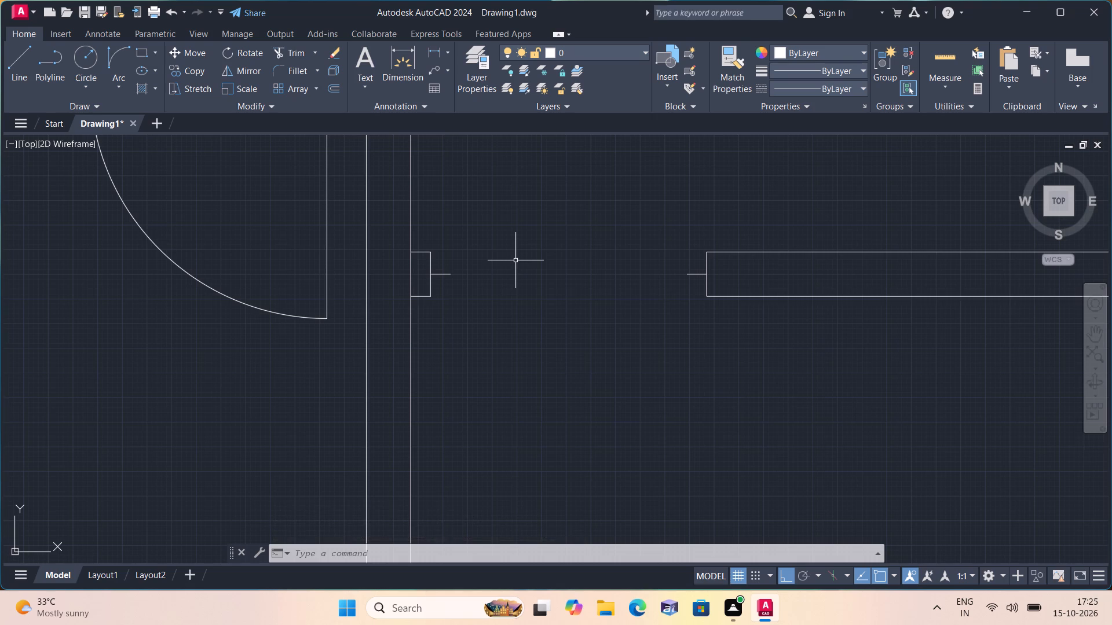
pyautogui.scroll(-1, 515, 260)
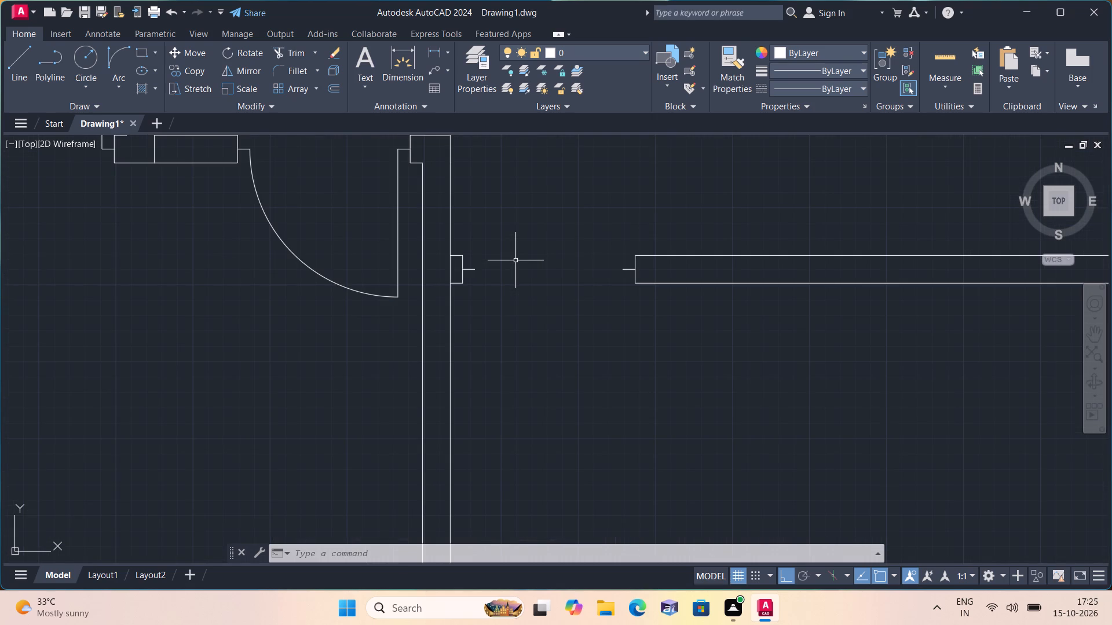
pyautogui.write('l')
pyautogui.press('space')
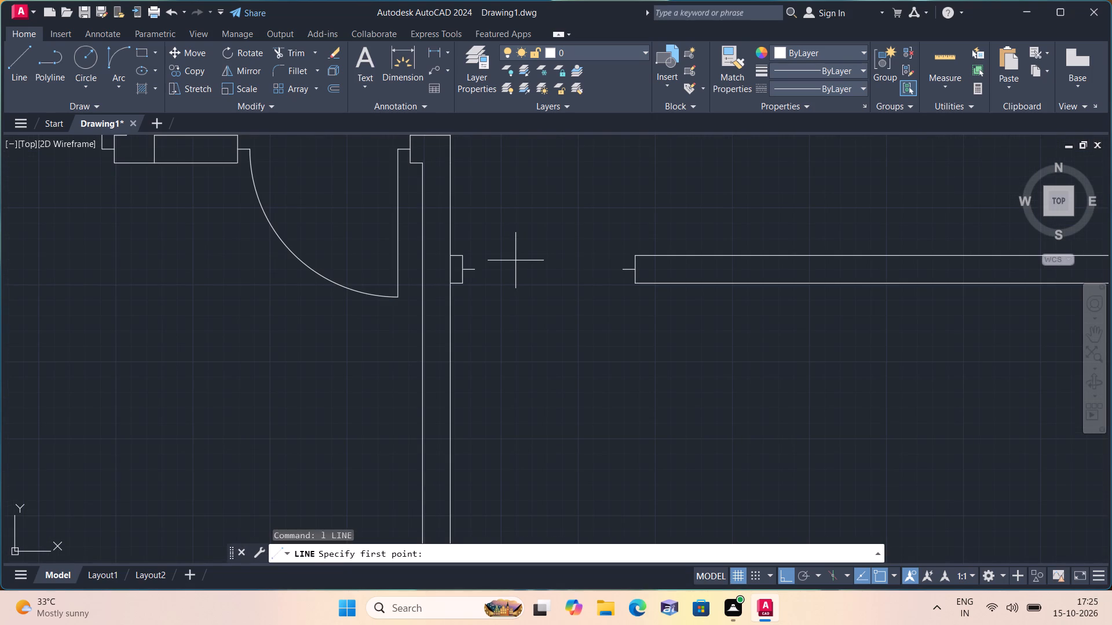
pyautogui.scroll(1, 515, 260)
pyautogui.click(451, 273)
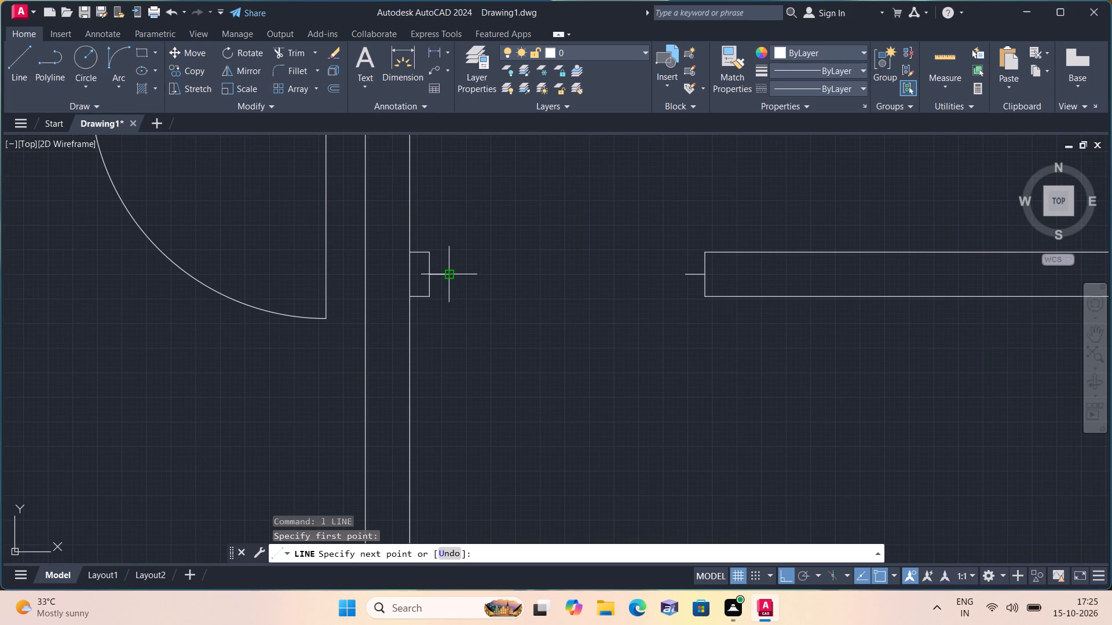
pyautogui.write("2'")
pyautogui.press('space')
pyautogui.press('Escape')
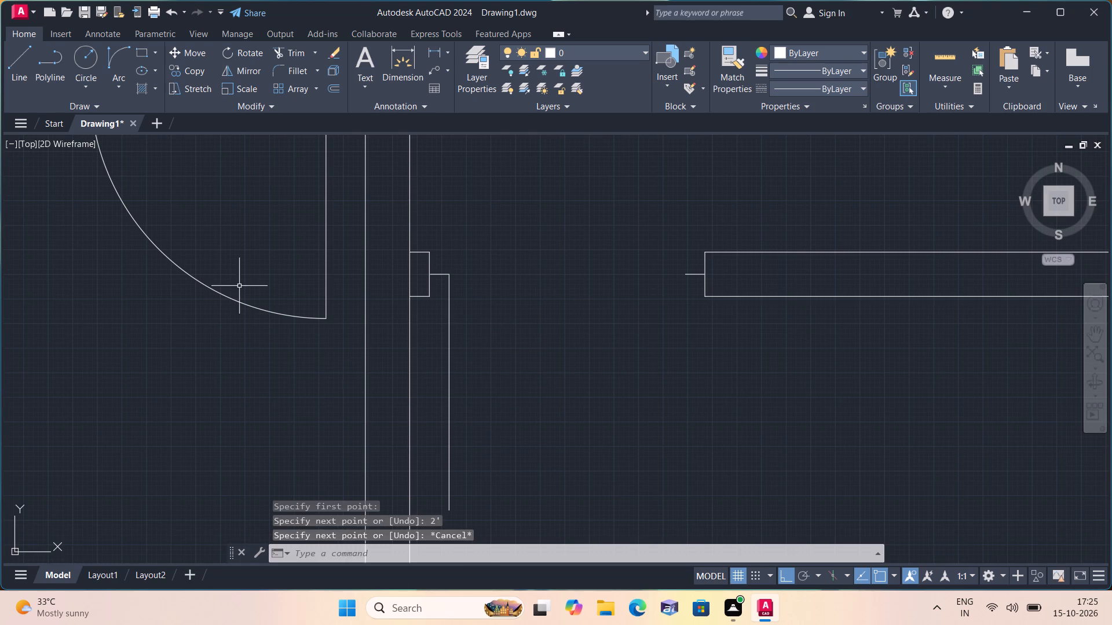
# Add the door's swing with a Start, End, Direction arc from the leaf's lower end to the right jamb's stub end.
pyautogui.click(118, 90)
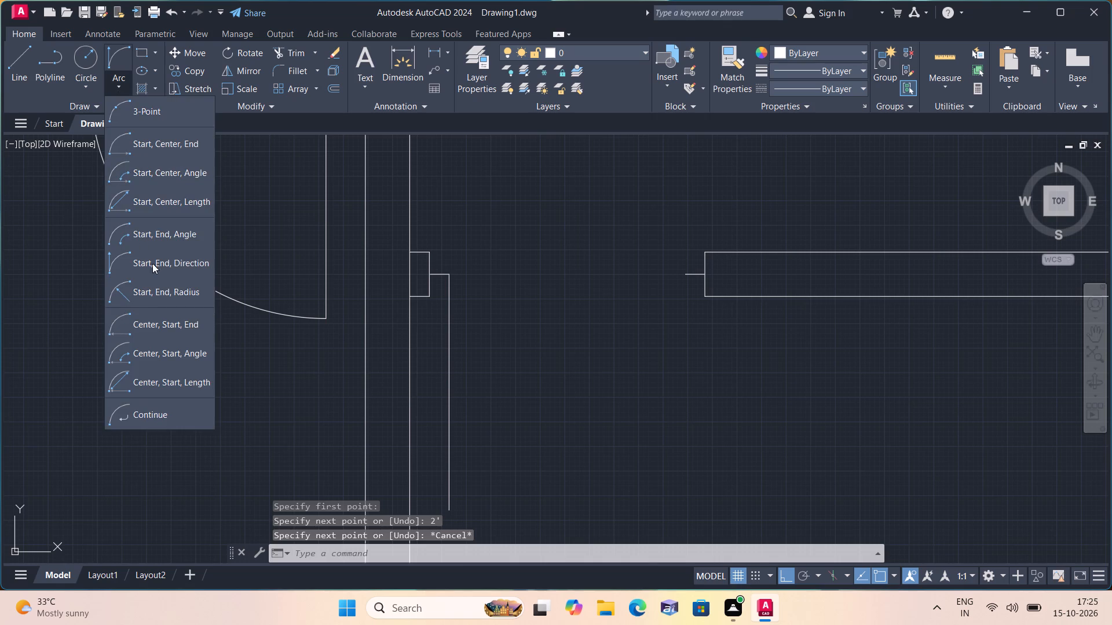
pyautogui.click(152, 260)
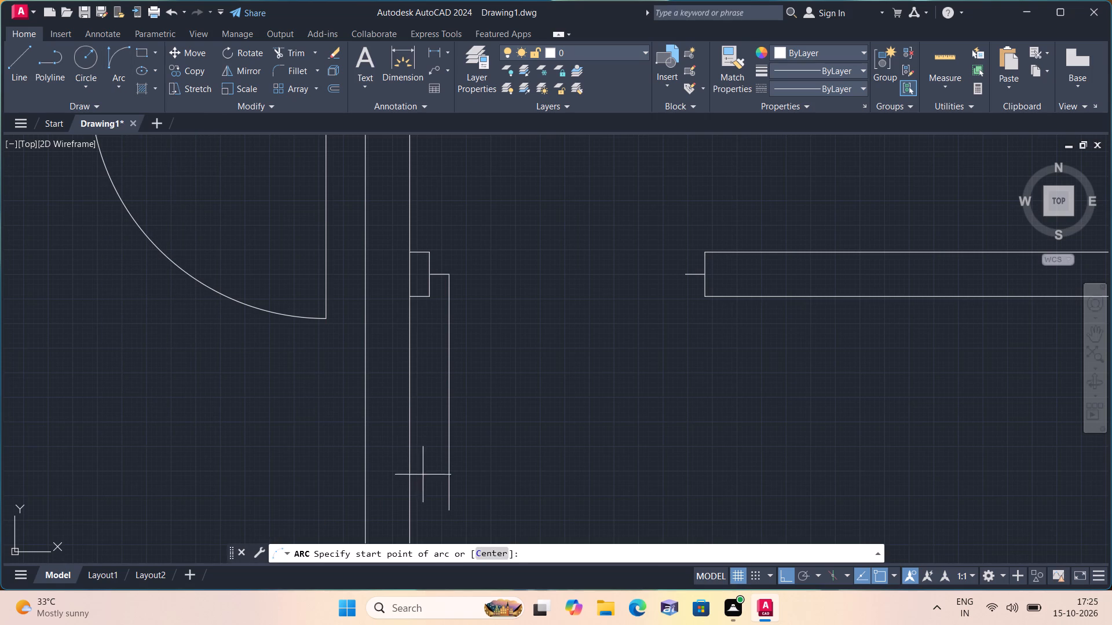
pyautogui.click(450, 508)
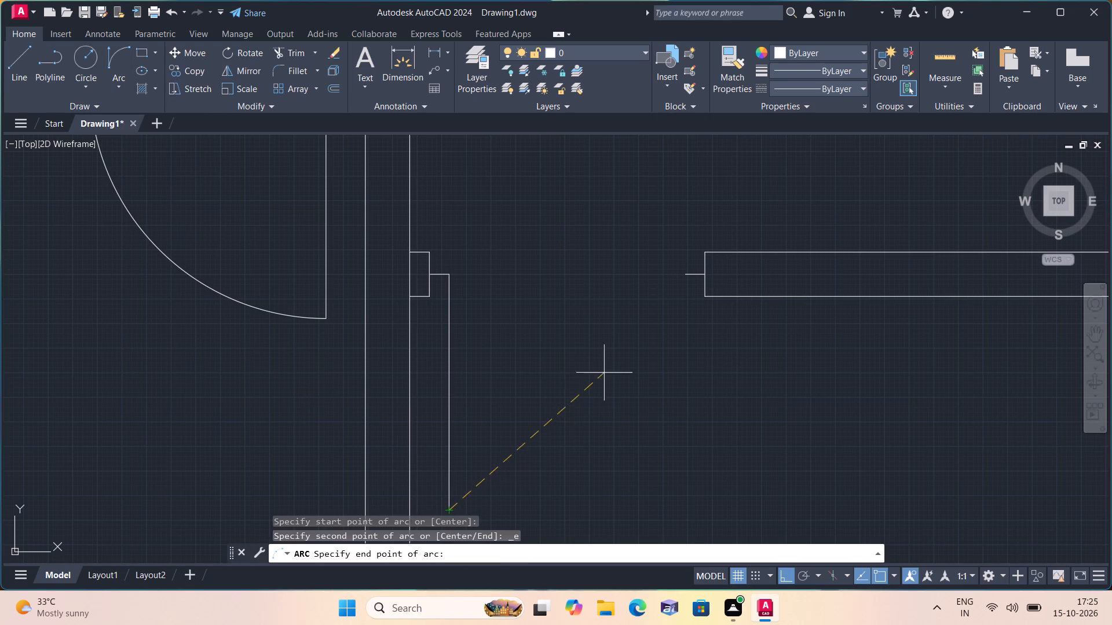
pyautogui.click(686, 273)
pyautogui.click(692, 380)
# Trim the right outer wall's inner line between each partition's two lines at the three partition junctions.
pyautogui.scroll(-1, 466, 269)
pyautogui.moveTo(464, 269); pyautogui.dragTo(452, 253, button='middle')
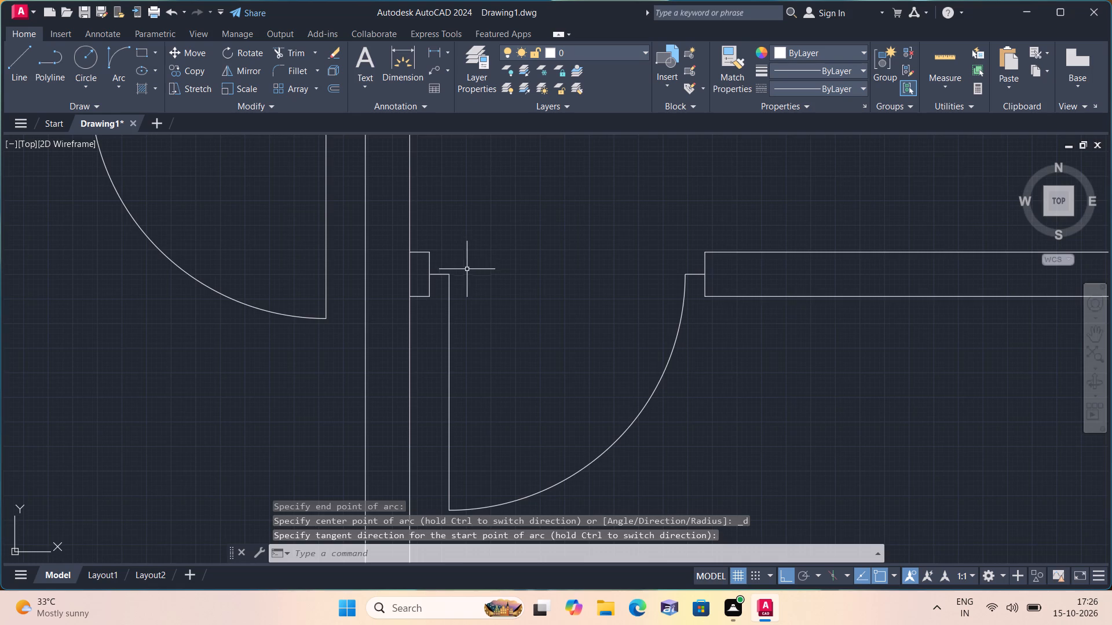
pyautogui.moveTo(452, 253); pyautogui.dragTo(430, 227, button='middle')
pyautogui.scroll(-1, 409, 192)
pyautogui.scroll(1, 409, 192)
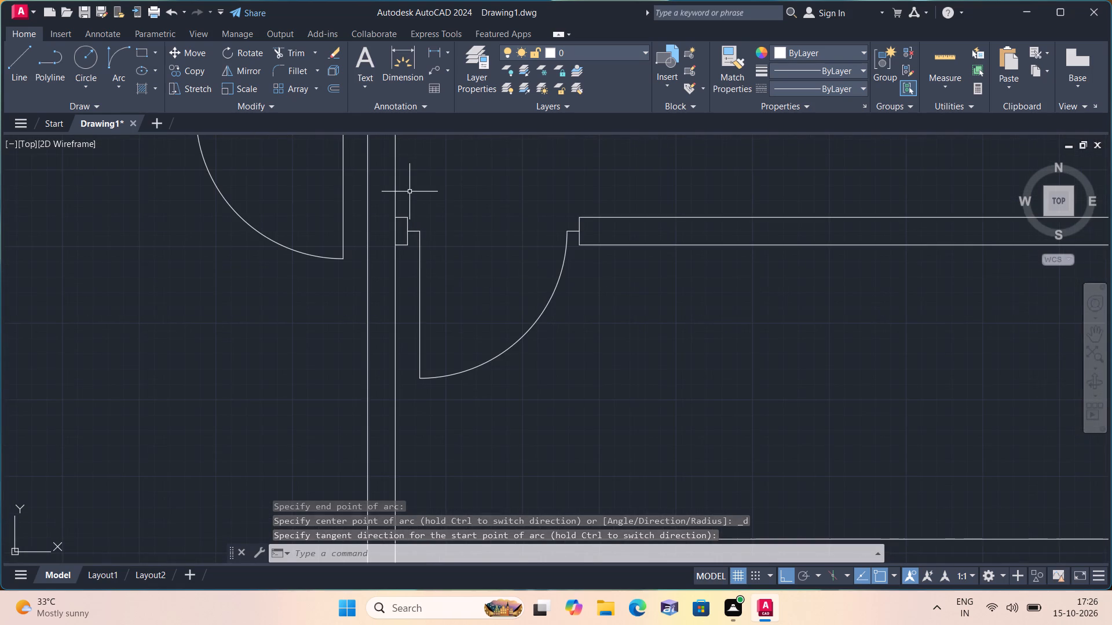
pyautogui.scroll(-1, 405, 192)
pyautogui.scroll(-1, 365, 146)
pyautogui.scroll(-1, 445, 195)
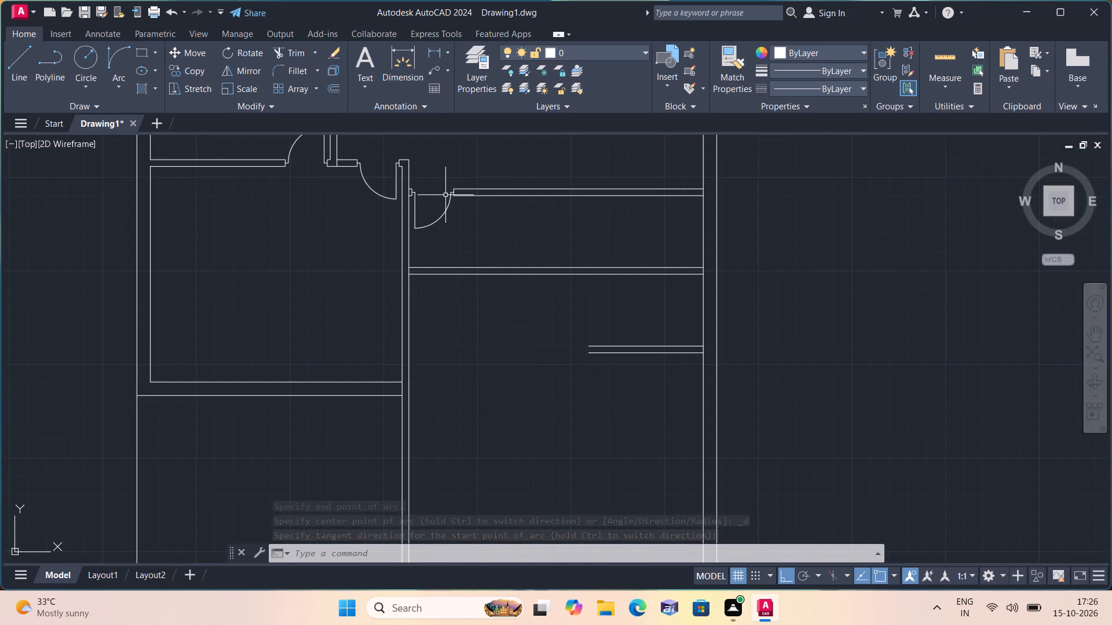
pyautogui.scroll(1, 445, 195)
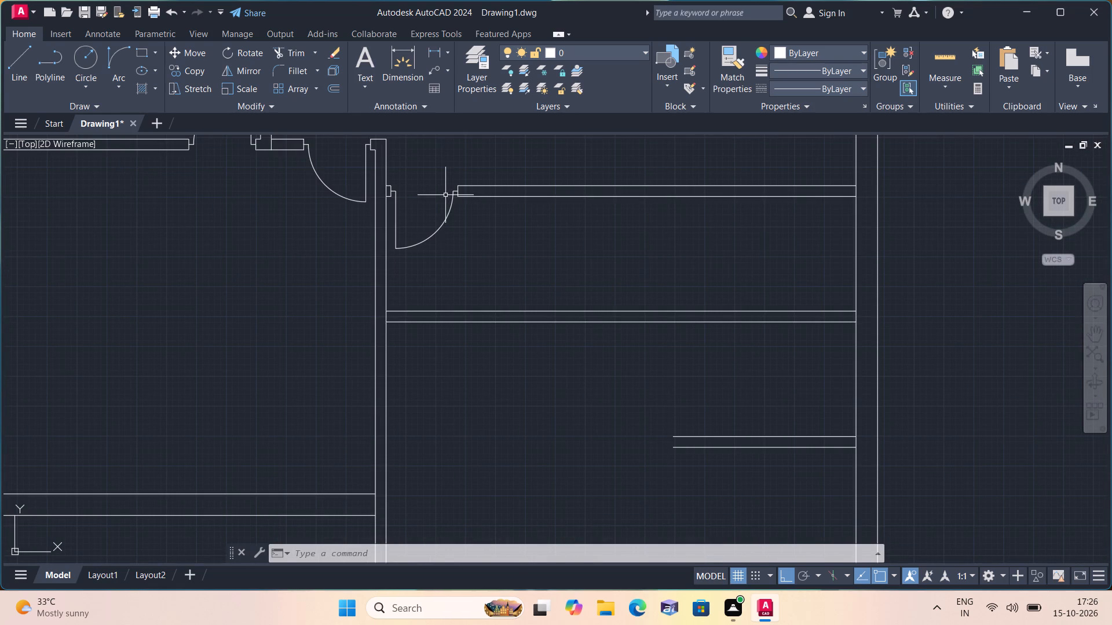
pyautogui.write('tt')
pyautogui.press('BackSpace')
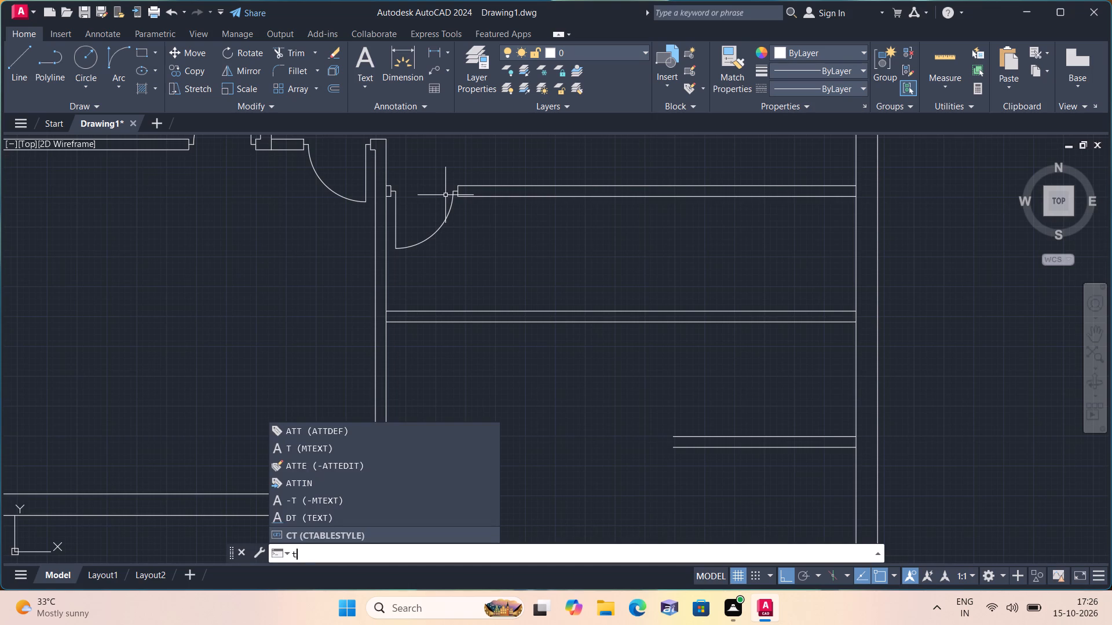
pyautogui.write('rim')
pyautogui.press('space')
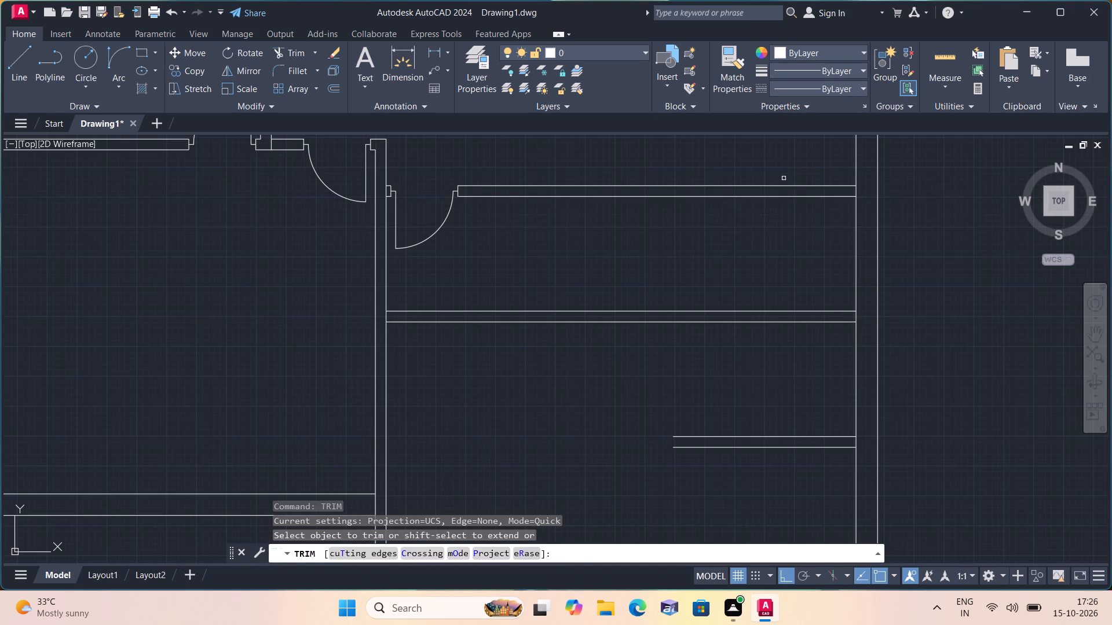
pyautogui.scroll(-1, 873, 185)
pyautogui.scroll(1, 873, 185)
pyautogui.click(854, 190)
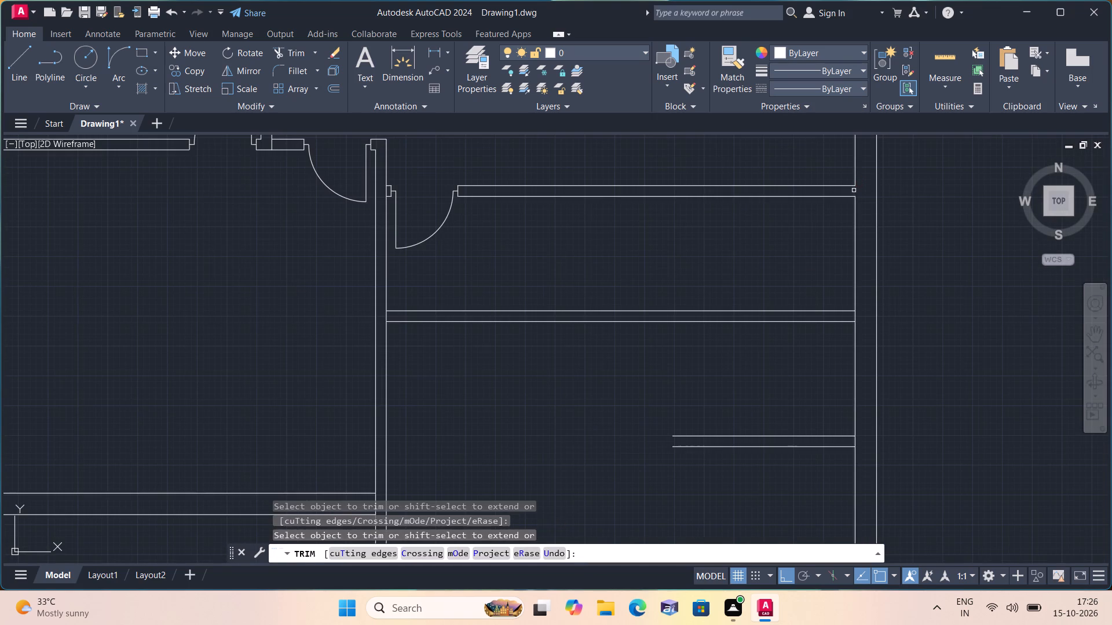
pyautogui.click(854, 318)
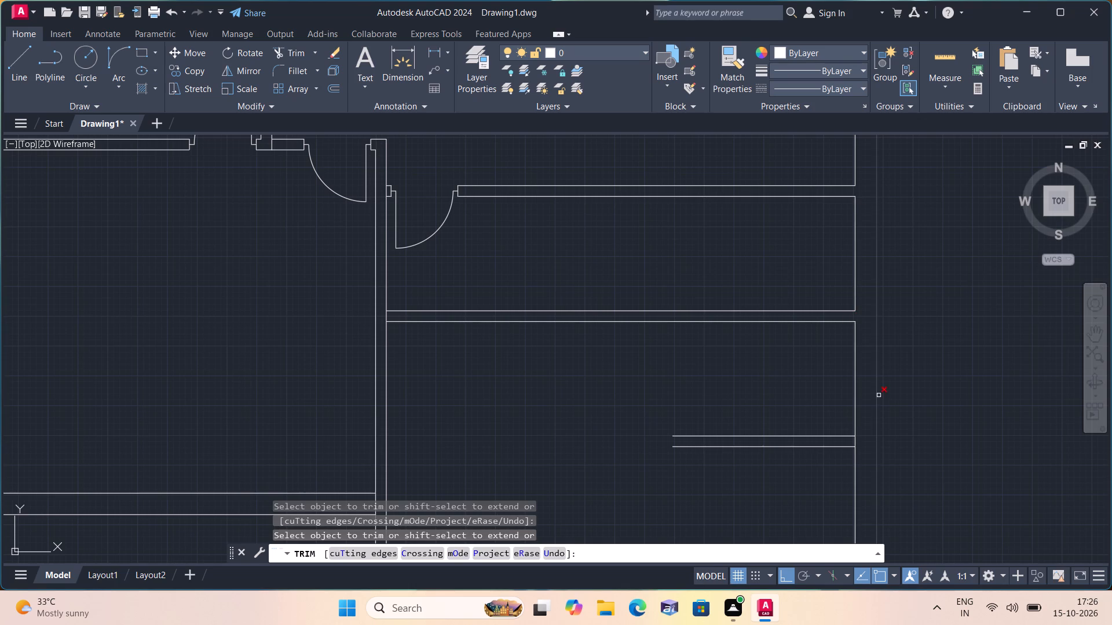
pyautogui.click(853, 442)
pyautogui.press('space')
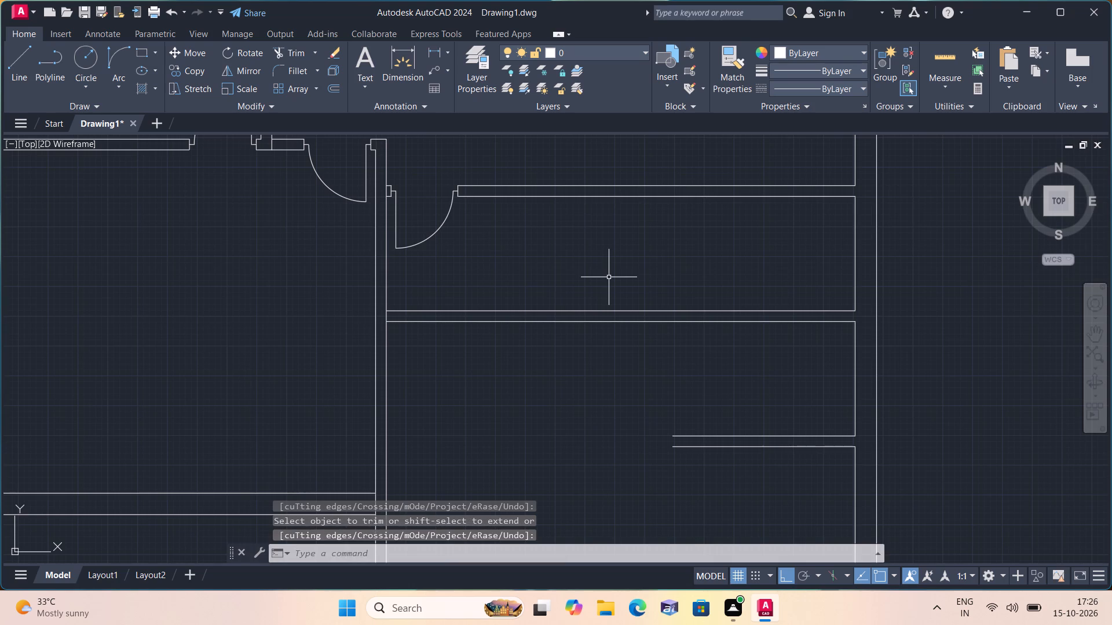
# Offset the right wall's inner line 7' to the left in the room just below the new door's partition.
pyautogui.write('off')
pyautogui.press('space')
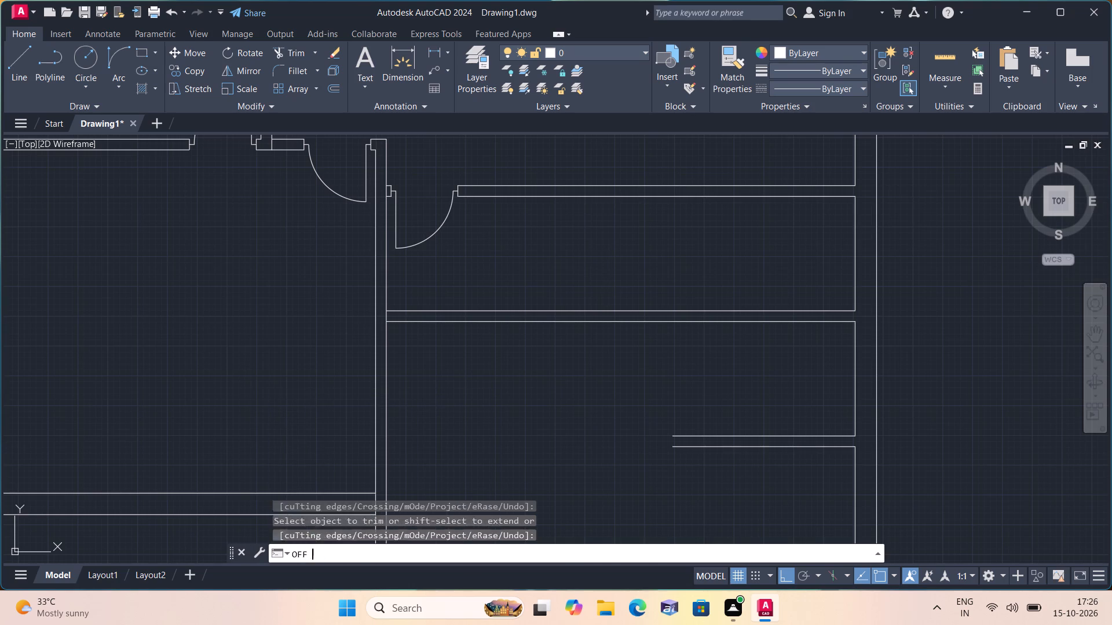
pyautogui.write("7'")
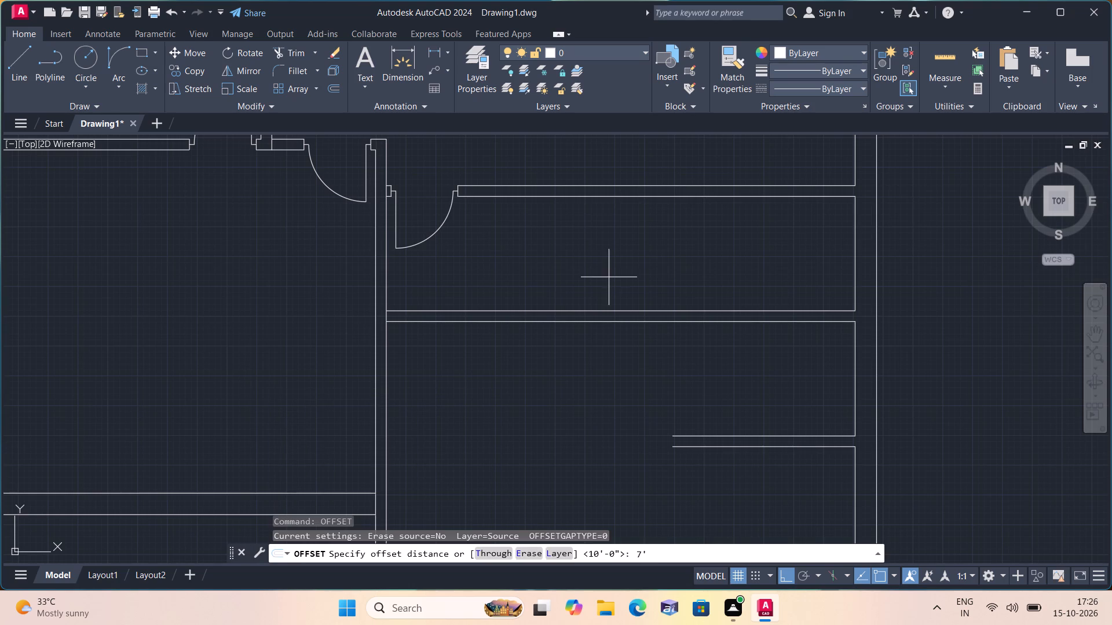
pyautogui.press('space')
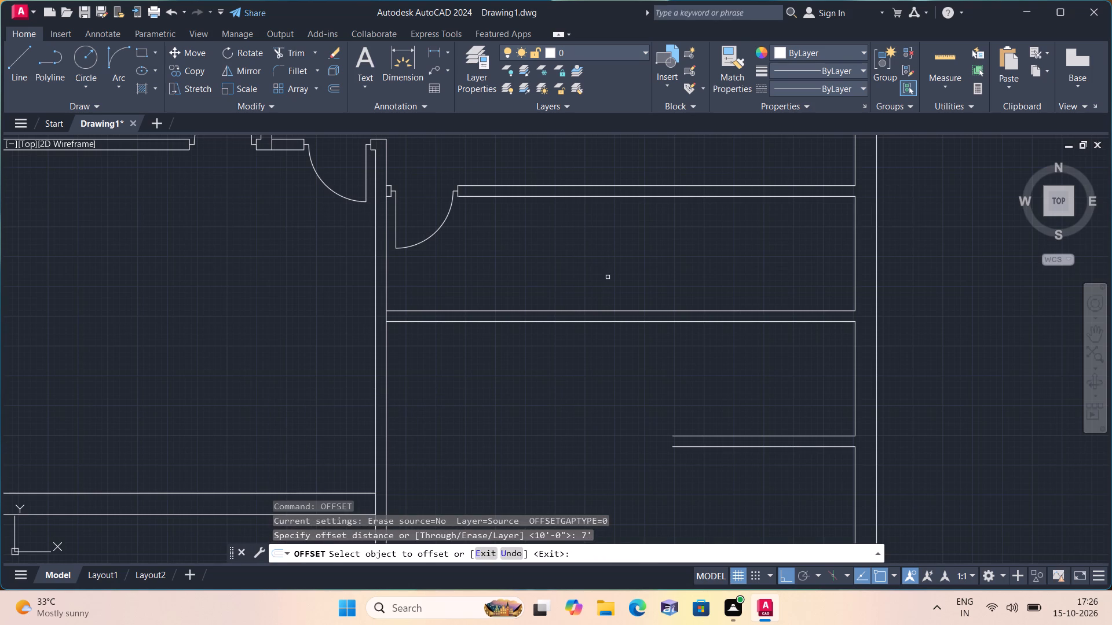
pyautogui.click(855, 269)
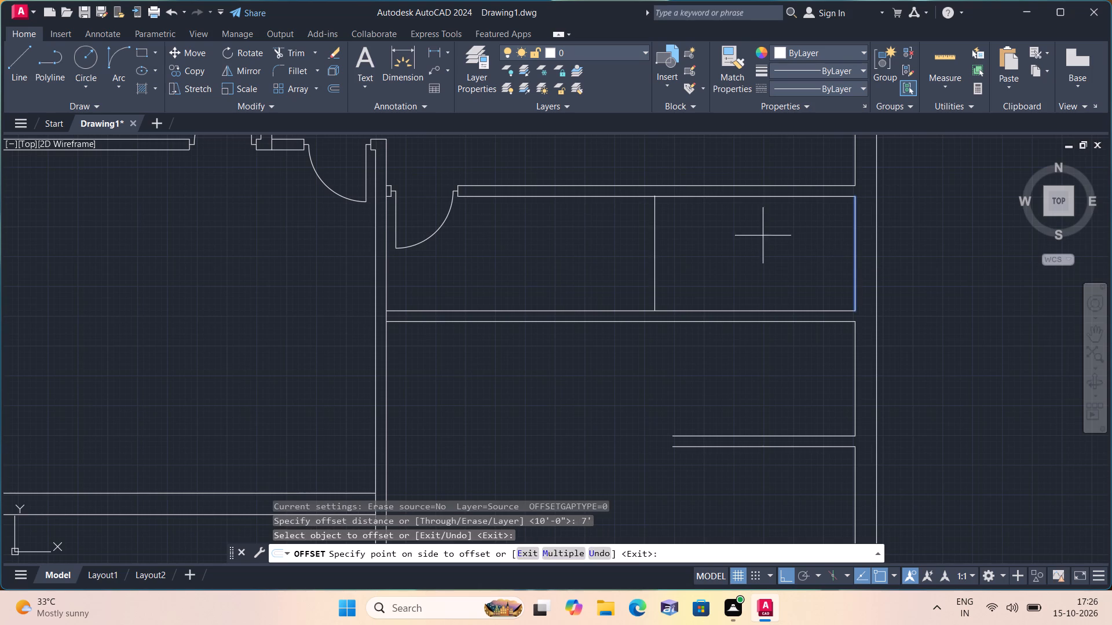
pyautogui.click(551, 240)
pyautogui.press('space')
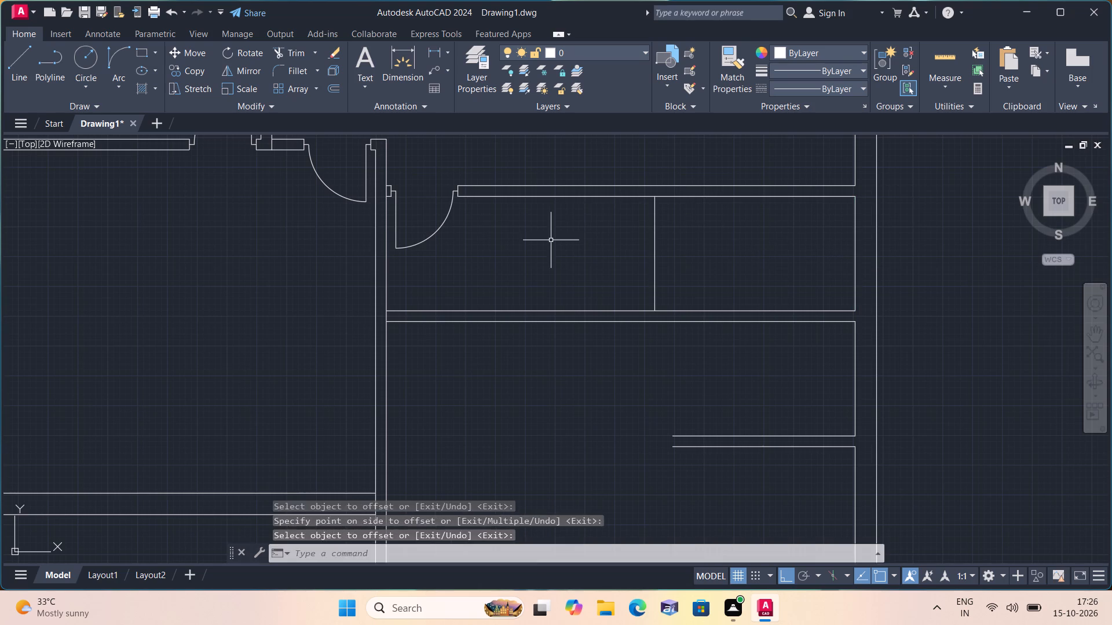
# Offset the new vertical line 4.5" to the left to form the partition's second face.
pyautogui.press('space')
pyautogui.write("4.5'")
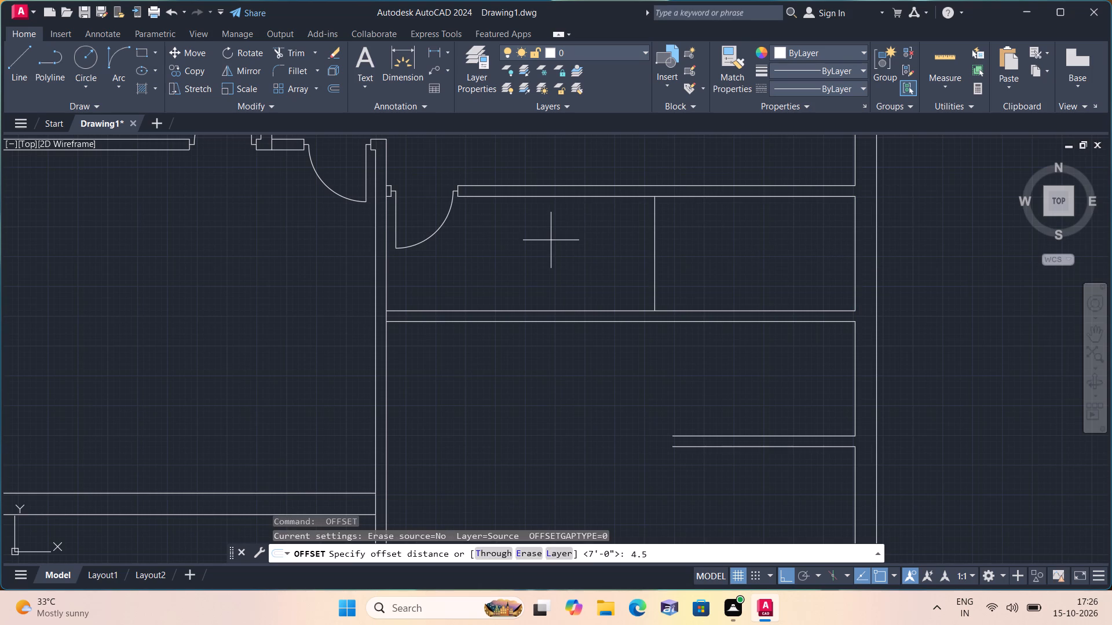
pyautogui.press('space')
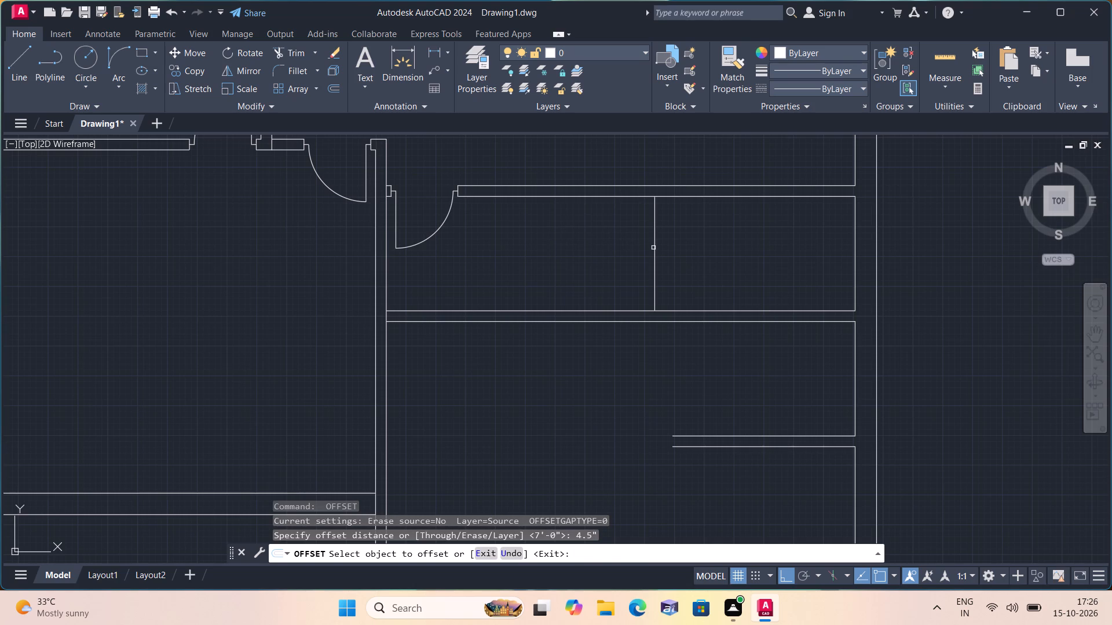
pyautogui.click(653, 248)
pyautogui.click(558, 249)
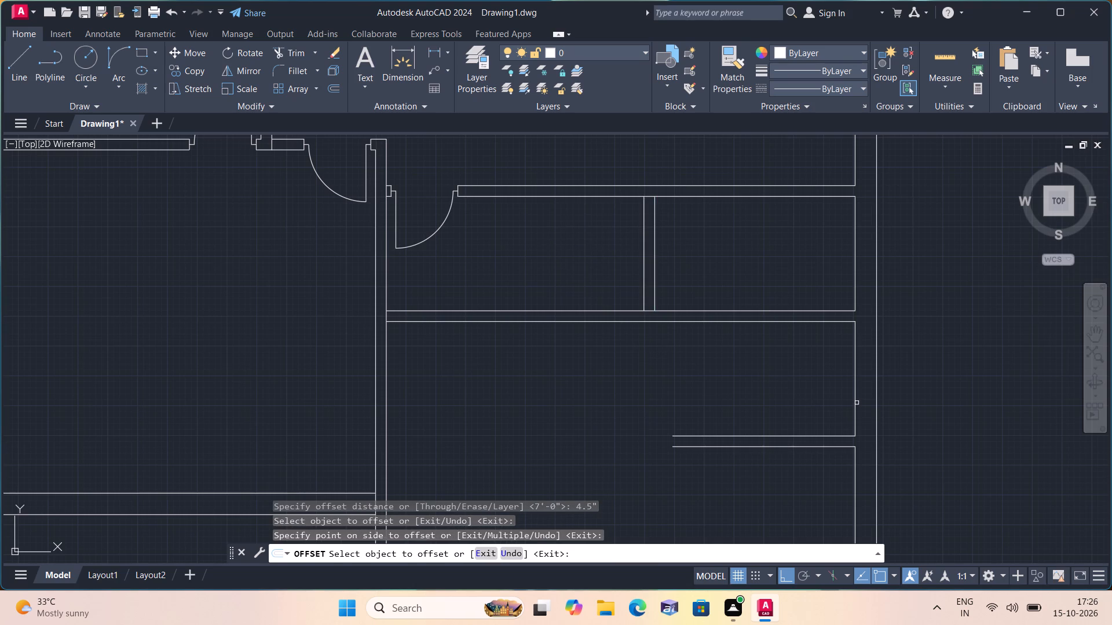
pyautogui.press('space')
# Offset the right wall's inner line 7' to the left in the next room below, above the short partition.
pyautogui.press('space')
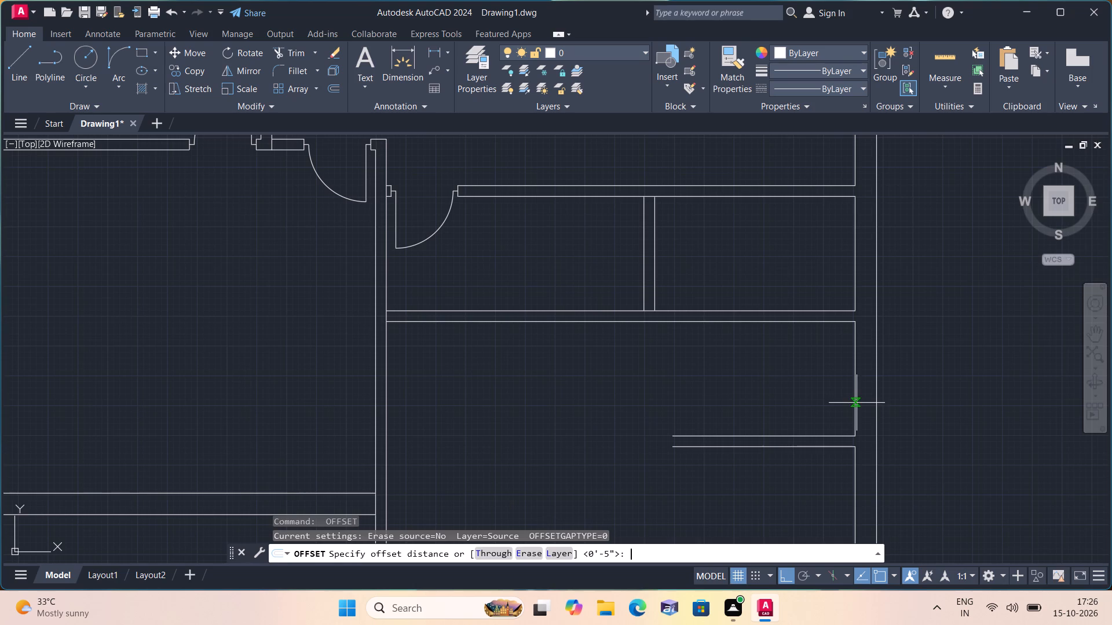
pyautogui.write("7'")
pyautogui.press('space')
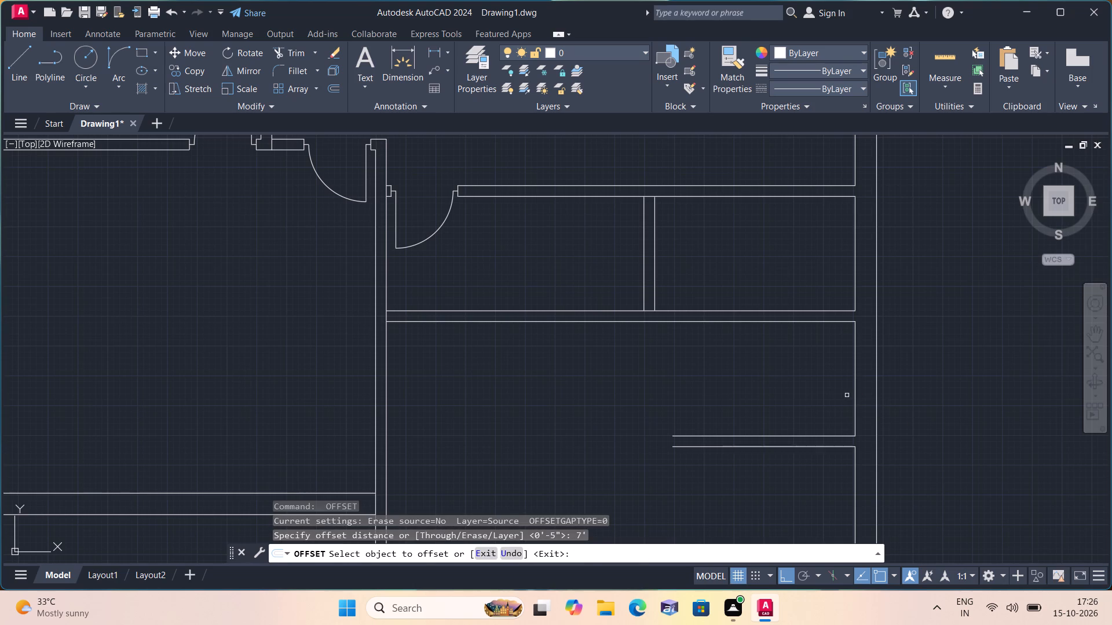
pyautogui.click(854, 402)
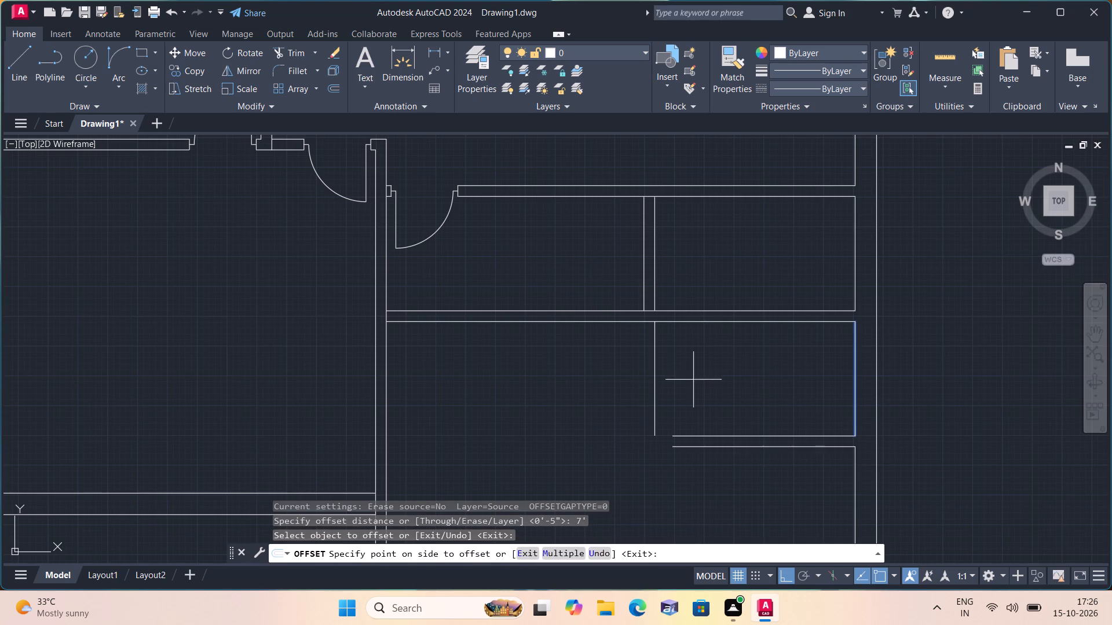
pyautogui.click(595, 378)
pyautogui.press('space')
# Offset the lower room's new vertical line 4.5" to the left to form the partition's second face.
pyautogui.press('space')
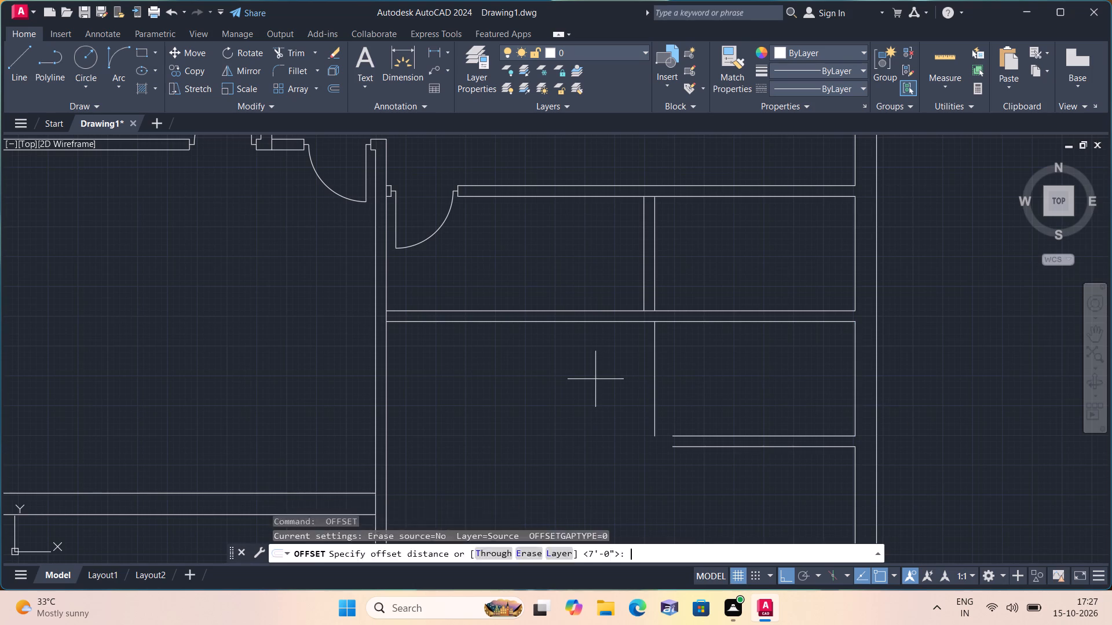
pyautogui.write('4.5"')
pyautogui.press('space')
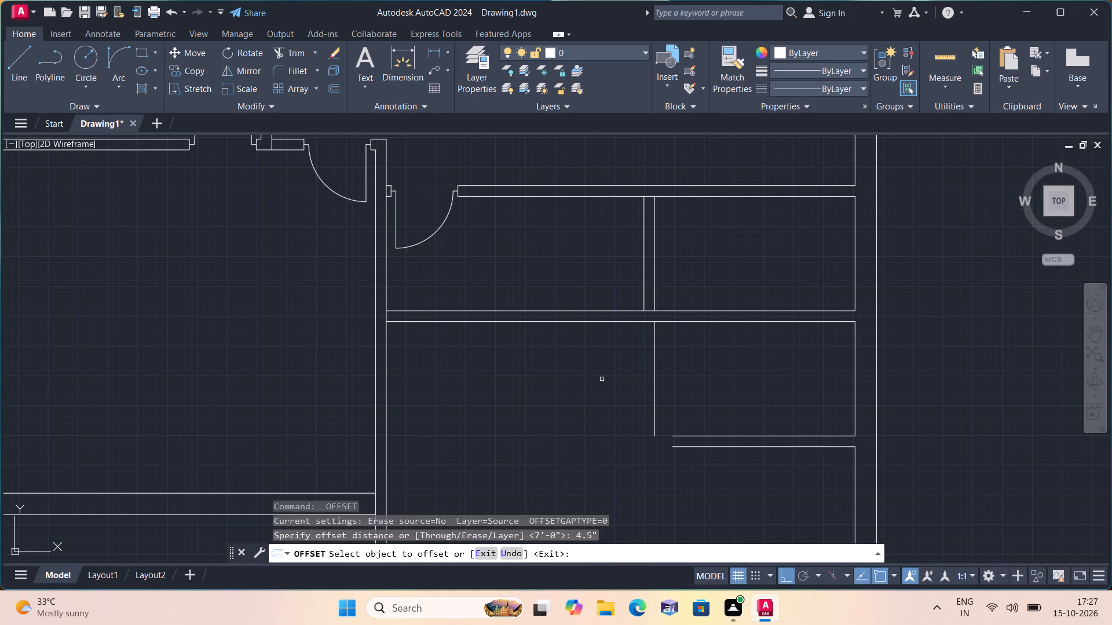
pyautogui.click(654, 370)
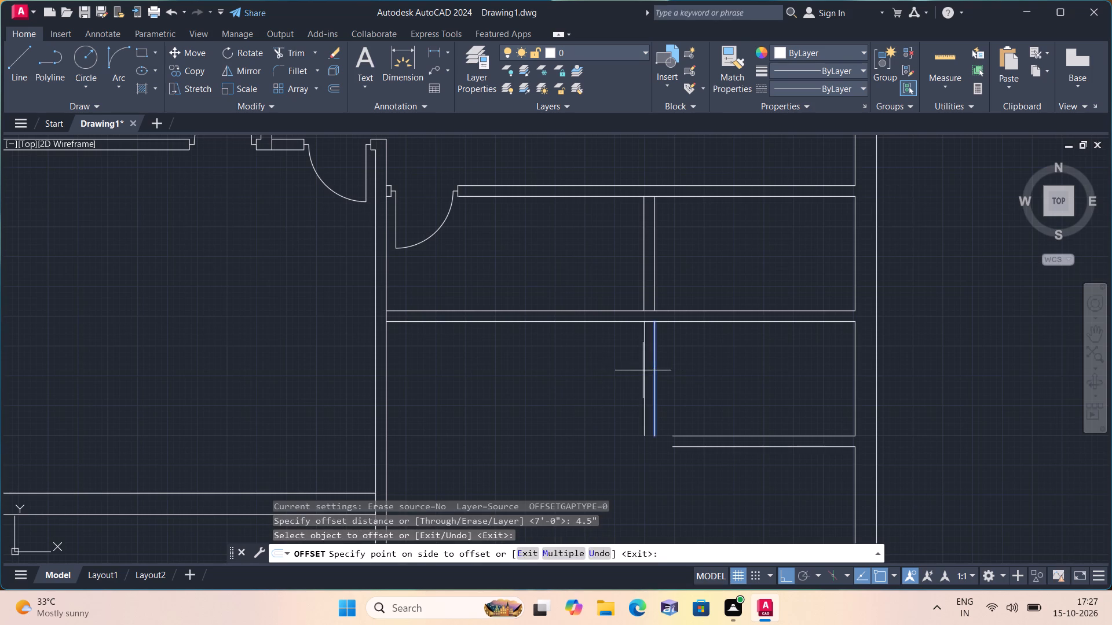
pyautogui.click(617, 366)
pyautogui.press('space')
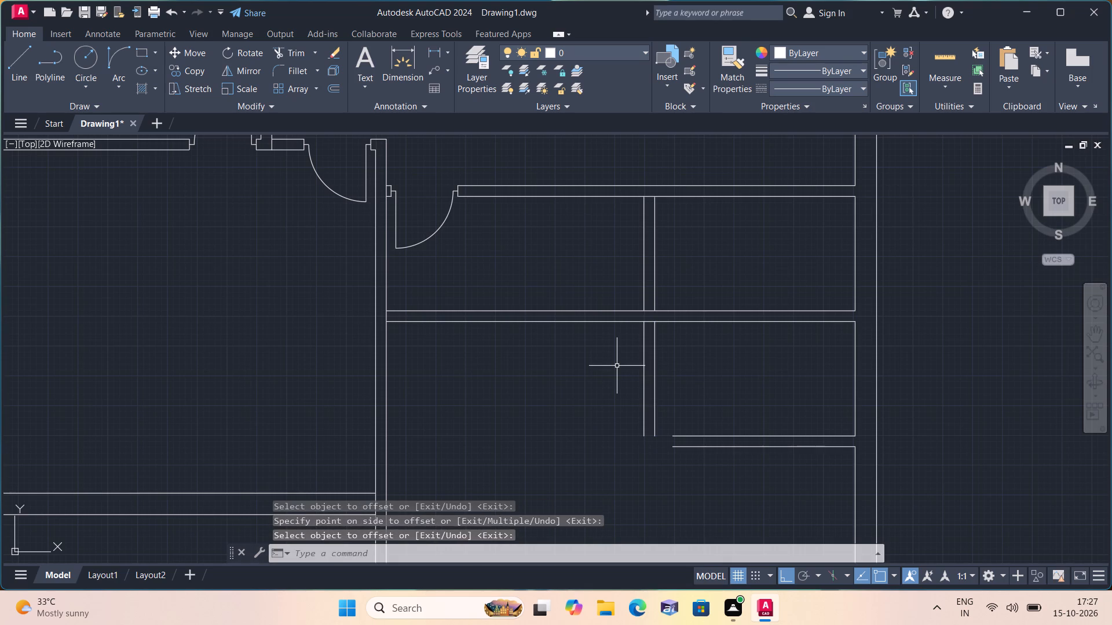
# Extend the vertical partition's left face across the middle partition and down to the short partition, and extend the short partition's two lines left.
pyautogui.write('exte')
pyautogui.press('space')
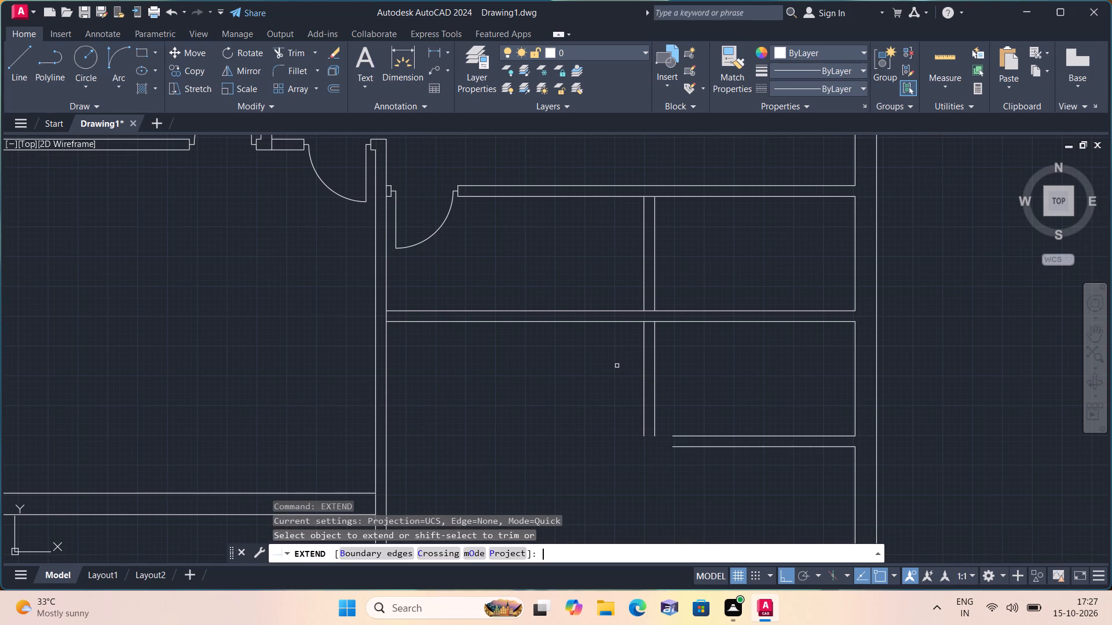
pyautogui.click(645, 308)
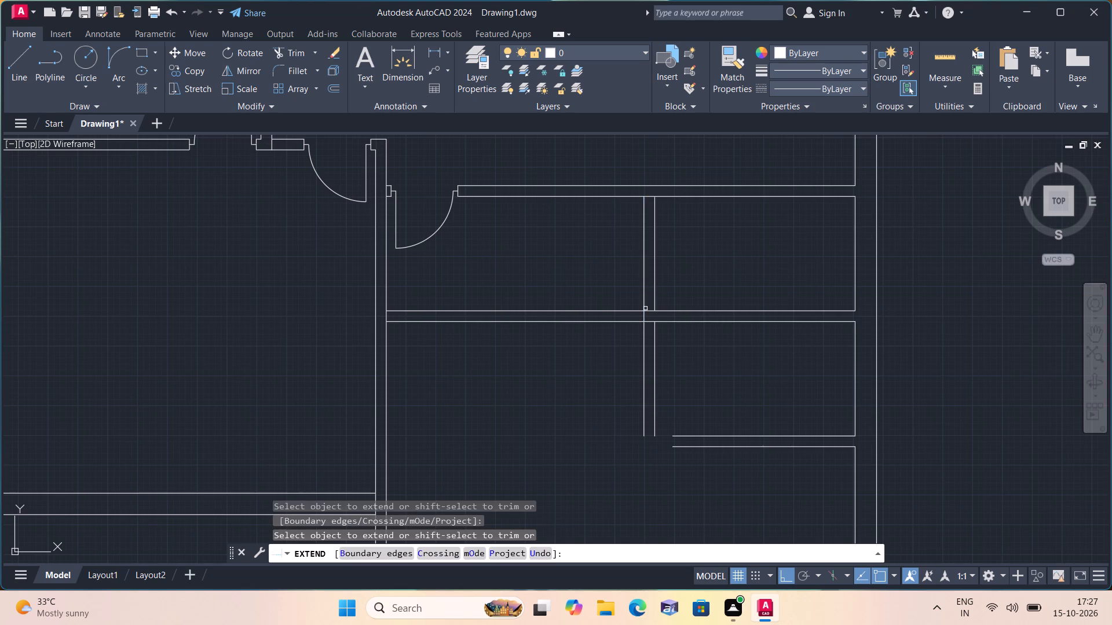
pyautogui.click(674, 436)
pyautogui.click(674, 447)
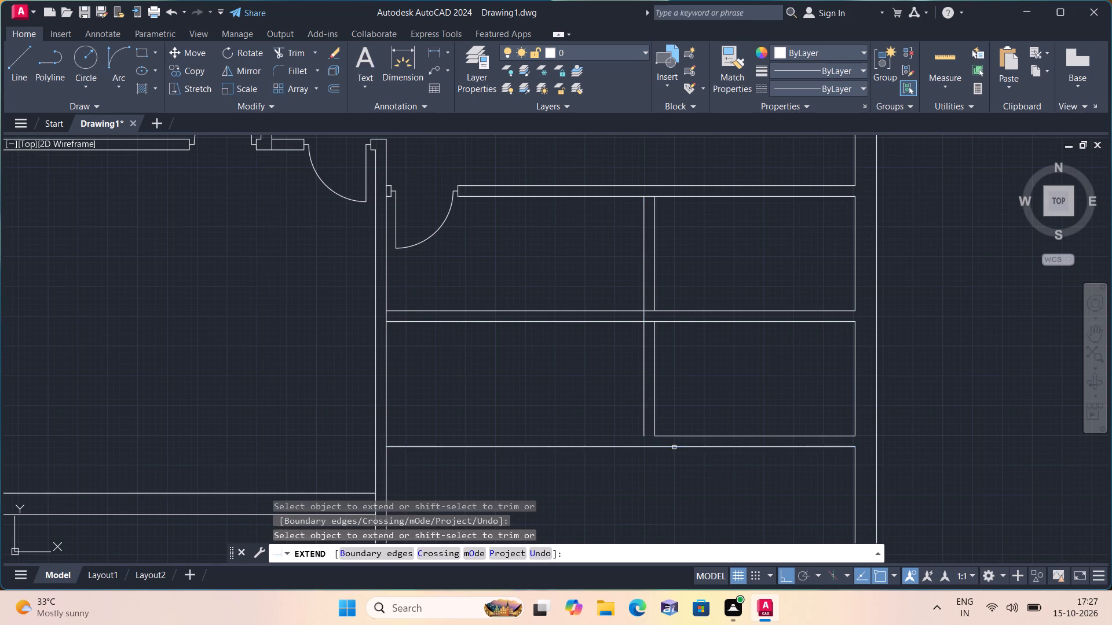
pyautogui.click(643, 435)
pyautogui.press('space')
# Trim the middle and lower horizontal partition lines between the central wall and the new vertical partition.
pyautogui.write('trim')
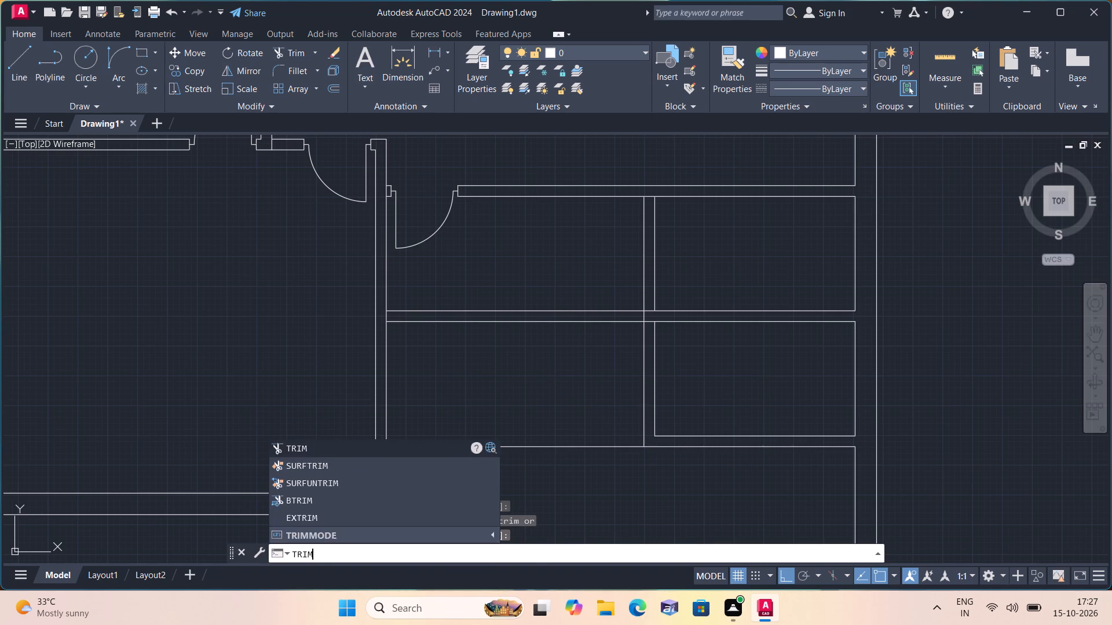
pyautogui.press('space')
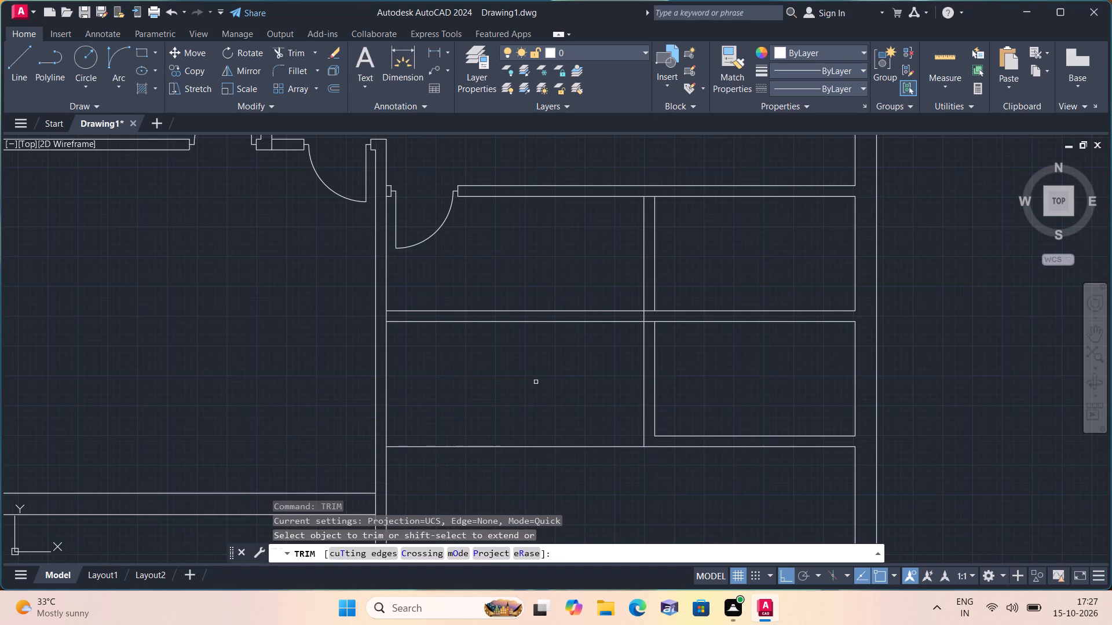
pyautogui.moveTo(532, 291); pyautogui.dragTo(520, 417)
pyautogui.click(520, 437)
pyautogui.click(520, 437)
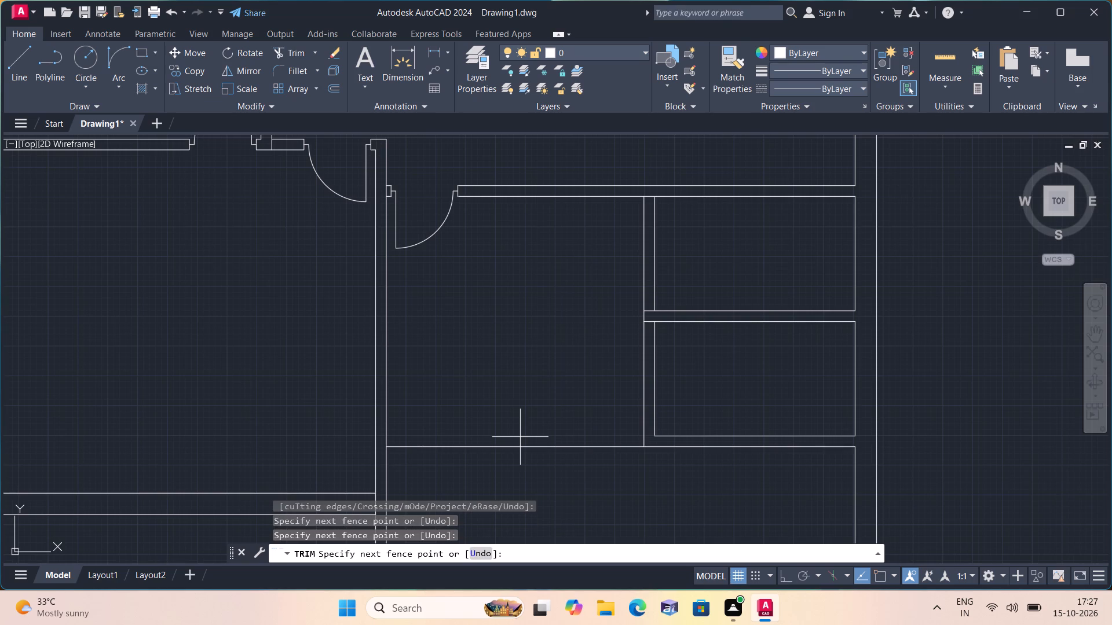
pyautogui.click(525, 457)
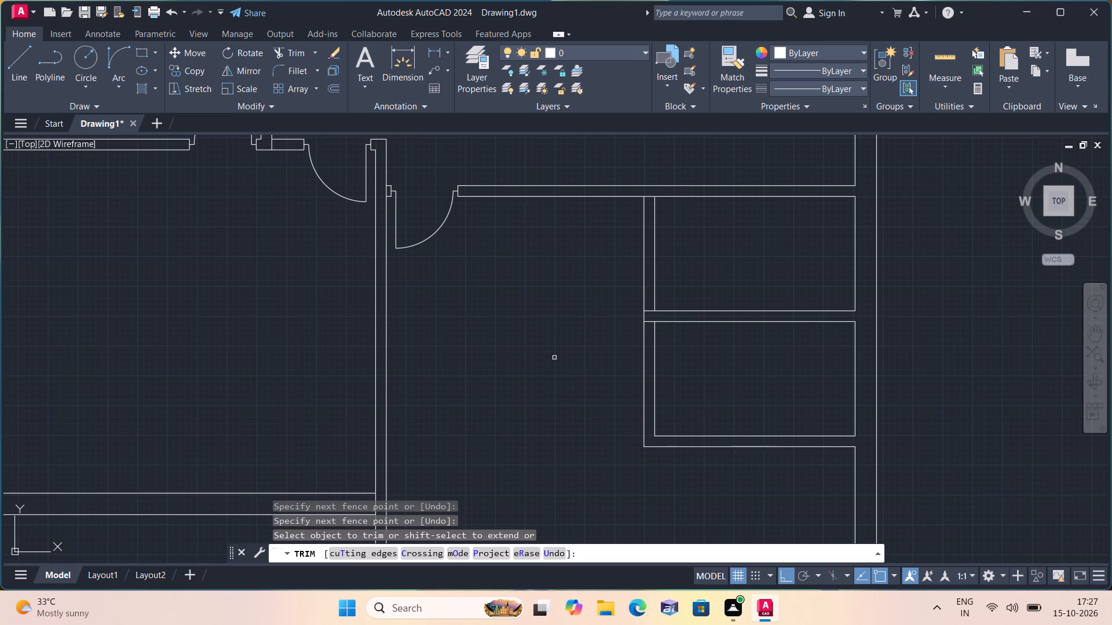
# Trim away the vertical partition's right face in the lower room and the top partition's lower line between the vertical partition's faces.
pyautogui.scroll(-1, 554, 358)
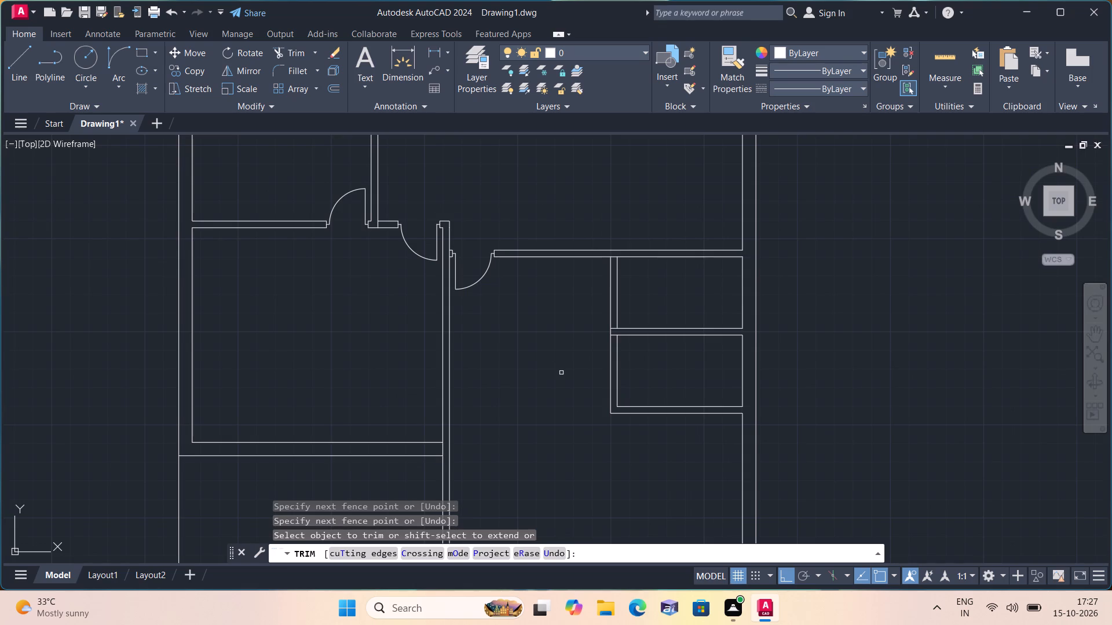
pyautogui.click(616, 363)
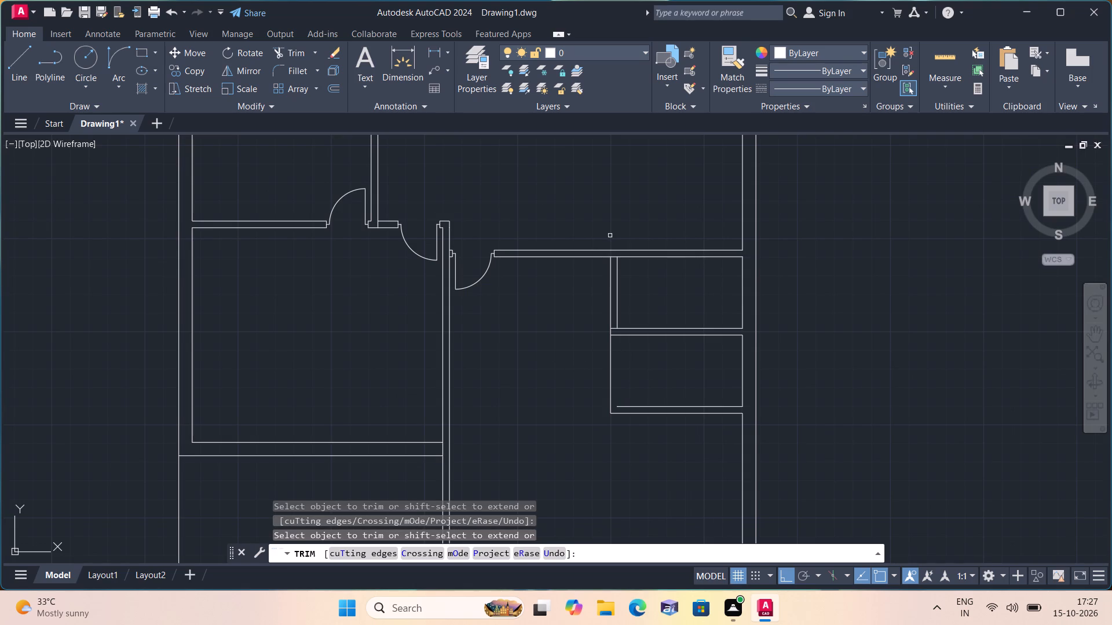
pyautogui.scroll(2, 609, 259)
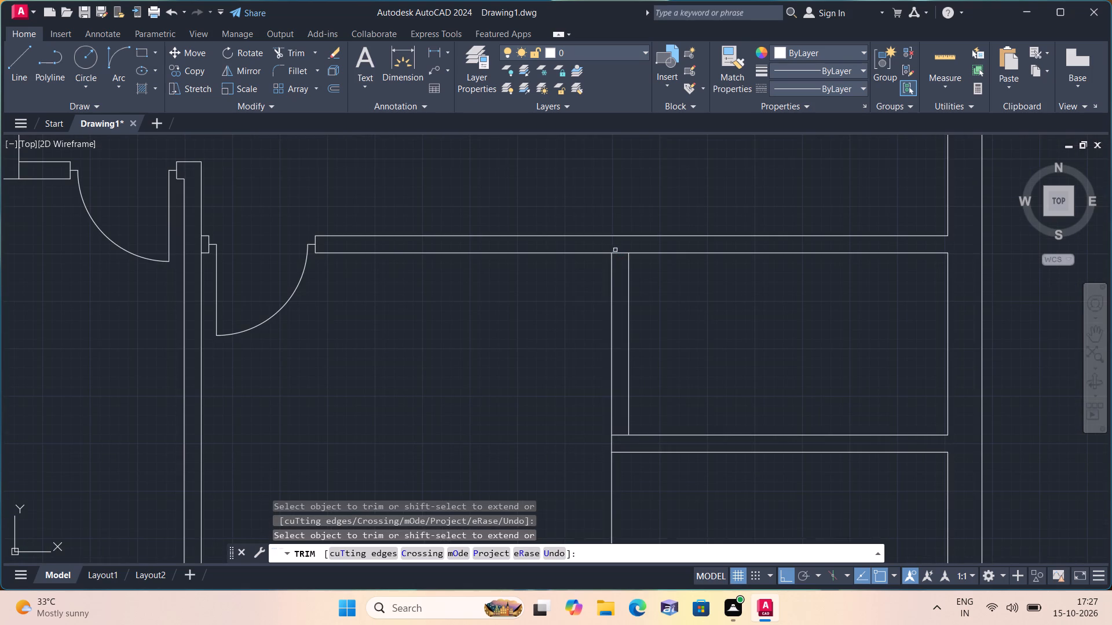
pyautogui.click(616, 252)
pyautogui.scroll(-1, 603, 231)
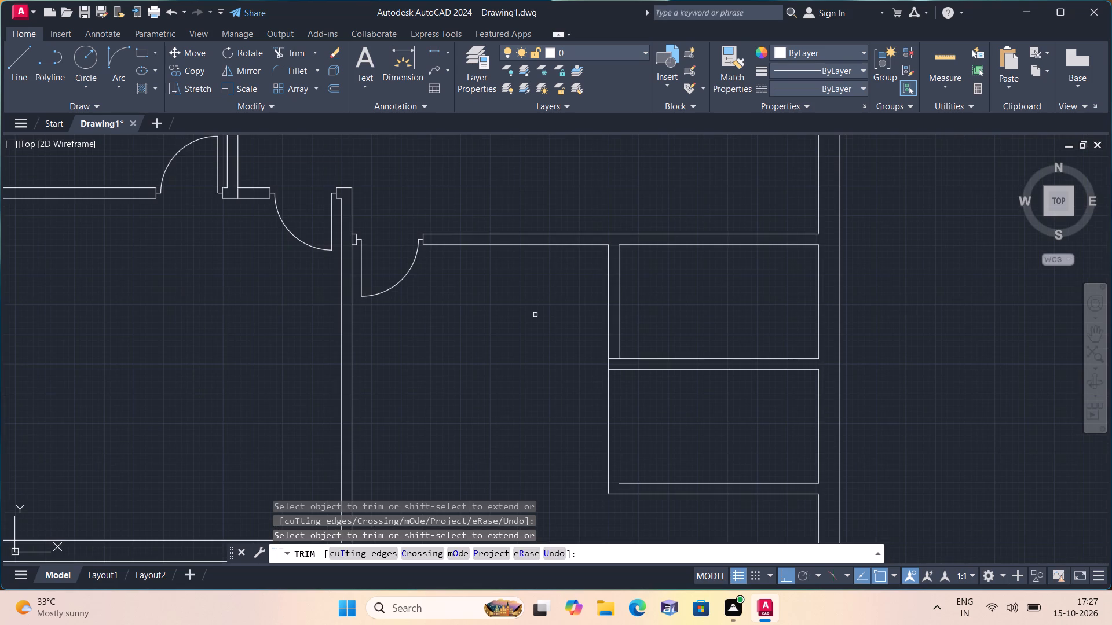
pyautogui.scroll(-1, 529, 334)
pyautogui.moveTo(514, 346); pyautogui.dragTo(510, 325, button='middle')
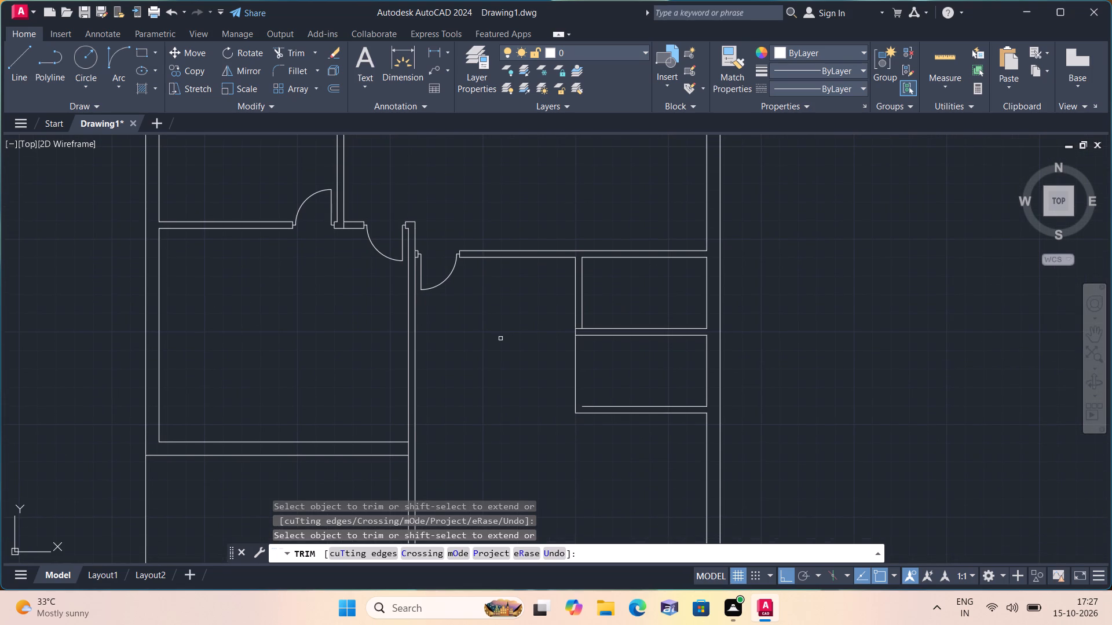
pyautogui.press('space')
# Draw a line 2' down the vertical partition's left face from the top partition, then across to its right face.
pyautogui.write('l')
pyautogui.press('space')
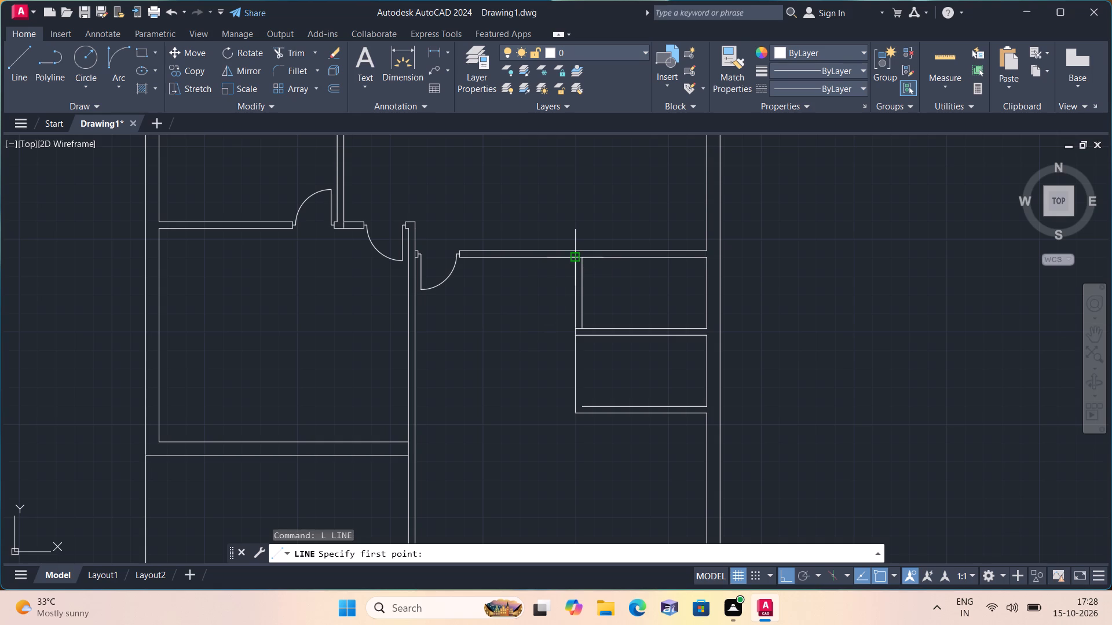
pyautogui.scroll(1, 572, 258)
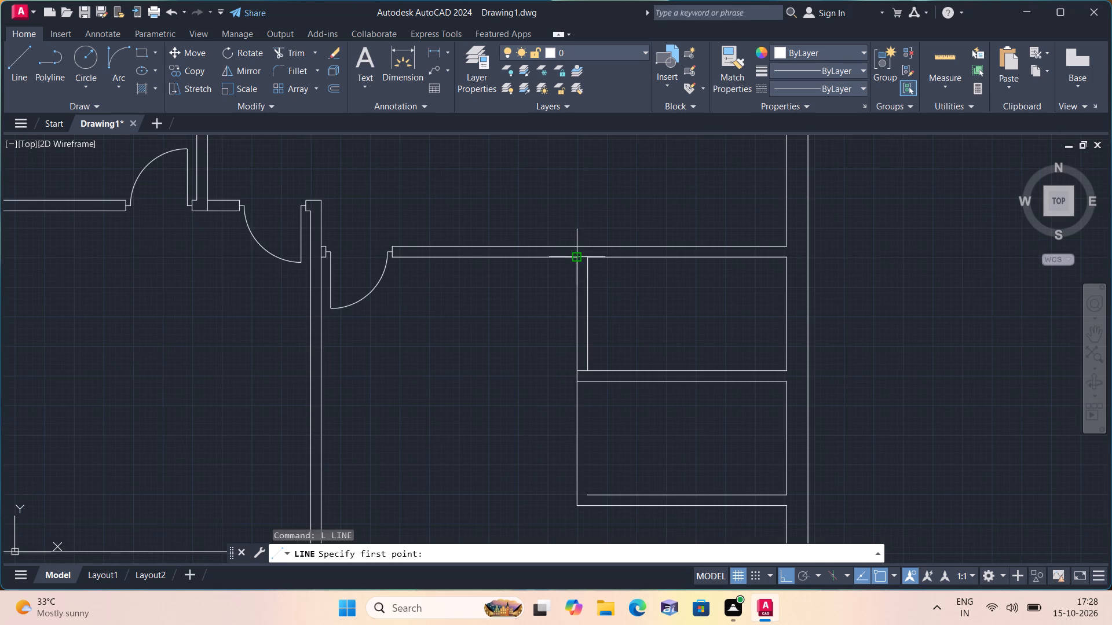
pyautogui.click(579, 260)
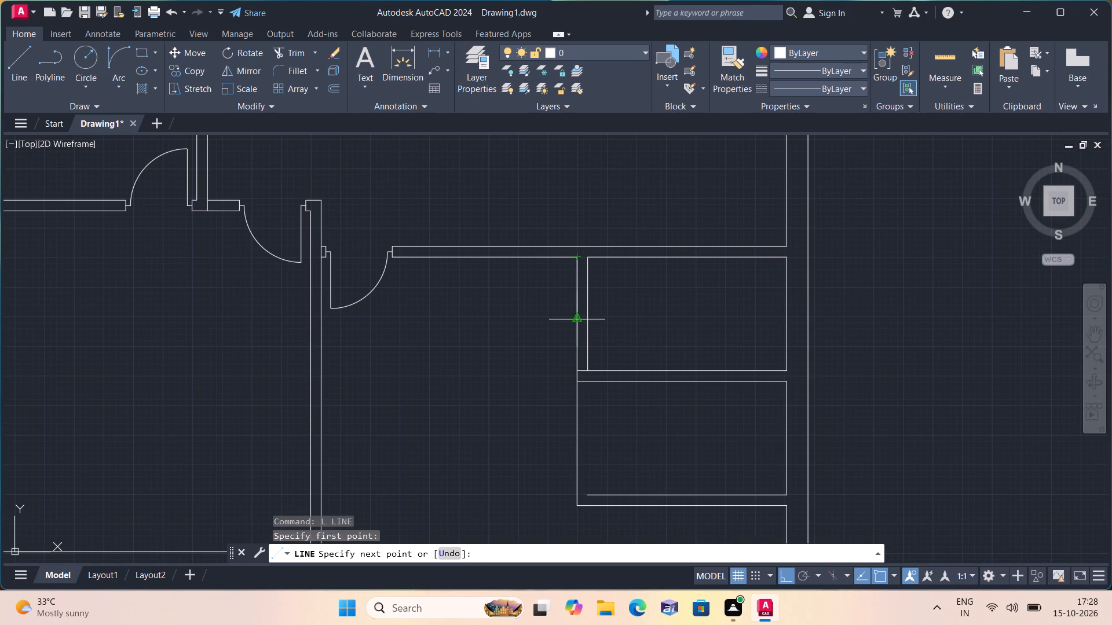
pyautogui.write("2'")
pyautogui.press('space')
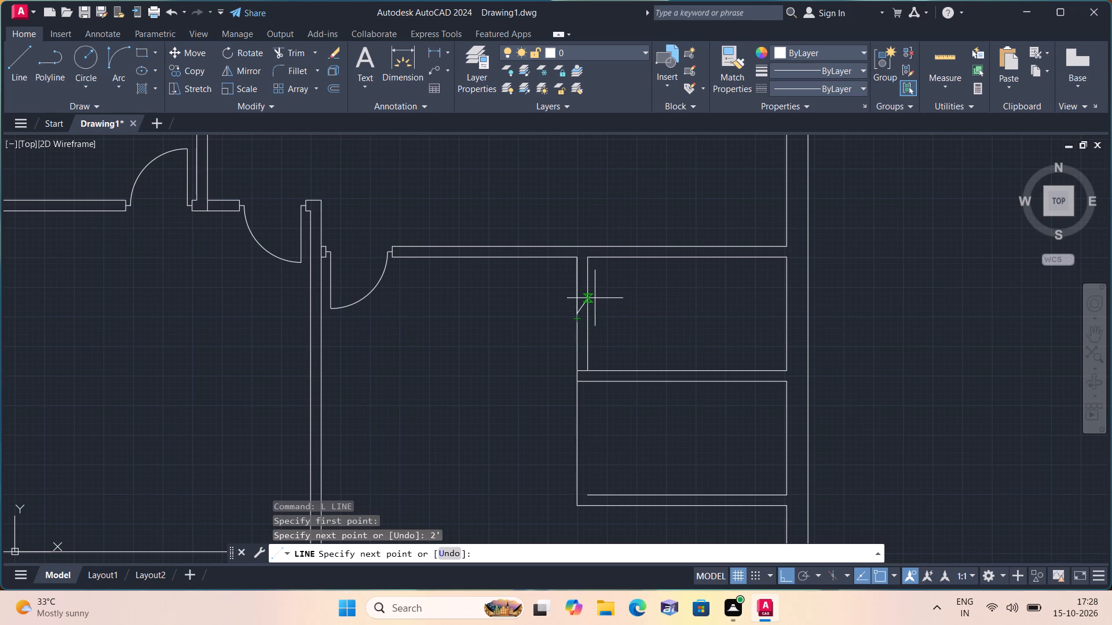
pyautogui.click(591, 310)
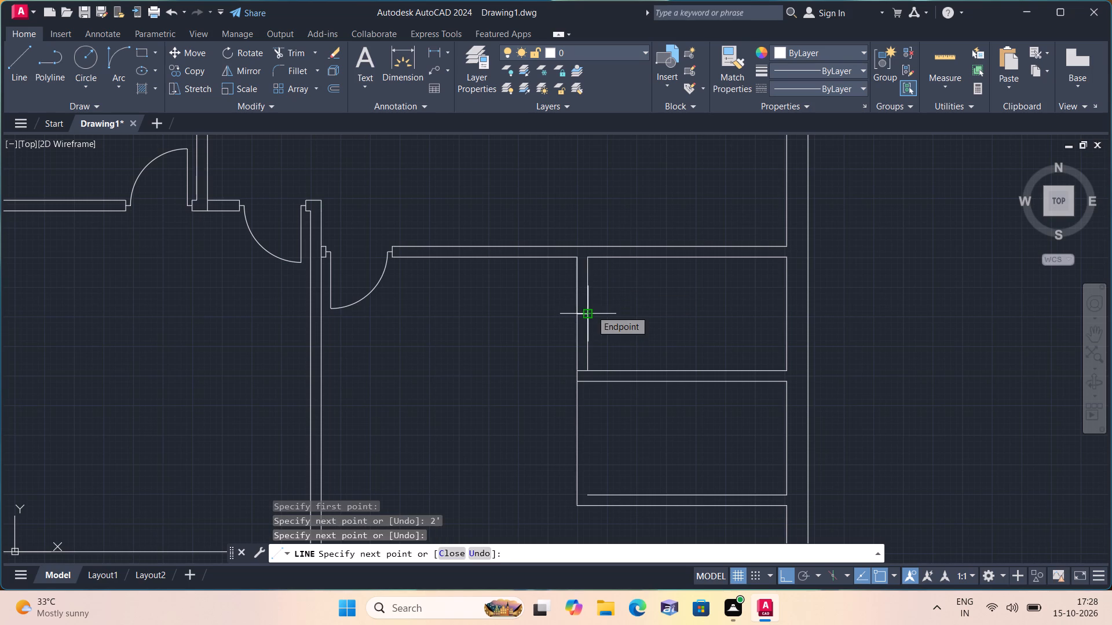
pyautogui.press('space')
# Trim both faces of the upper room's vertical partition below the 2' cross line to open a gap above the middle partition.
pyautogui.write('trim')
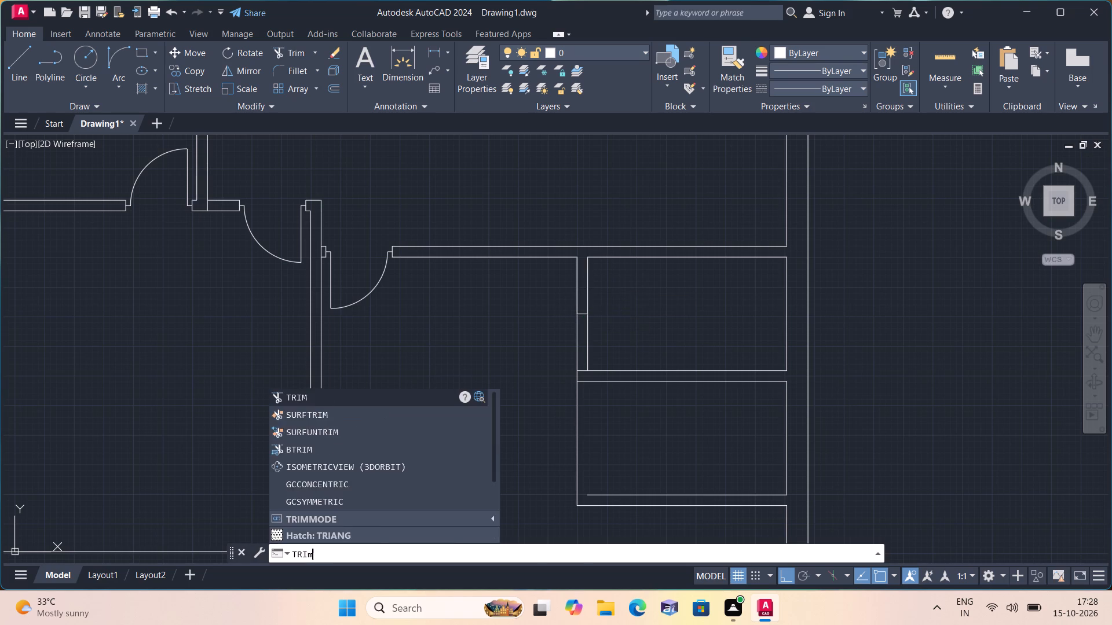
pyautogui.press('space')
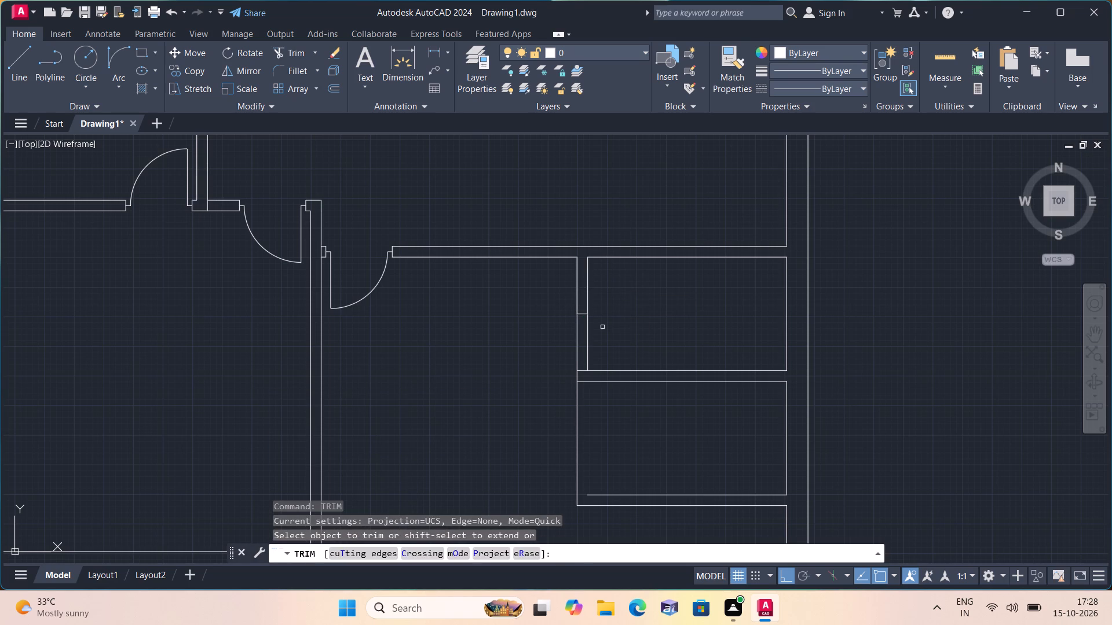
pyautogui.click(604, 326)
pyautogui.click(576, 329)
pyautogui.scroll(1, 581, 299)
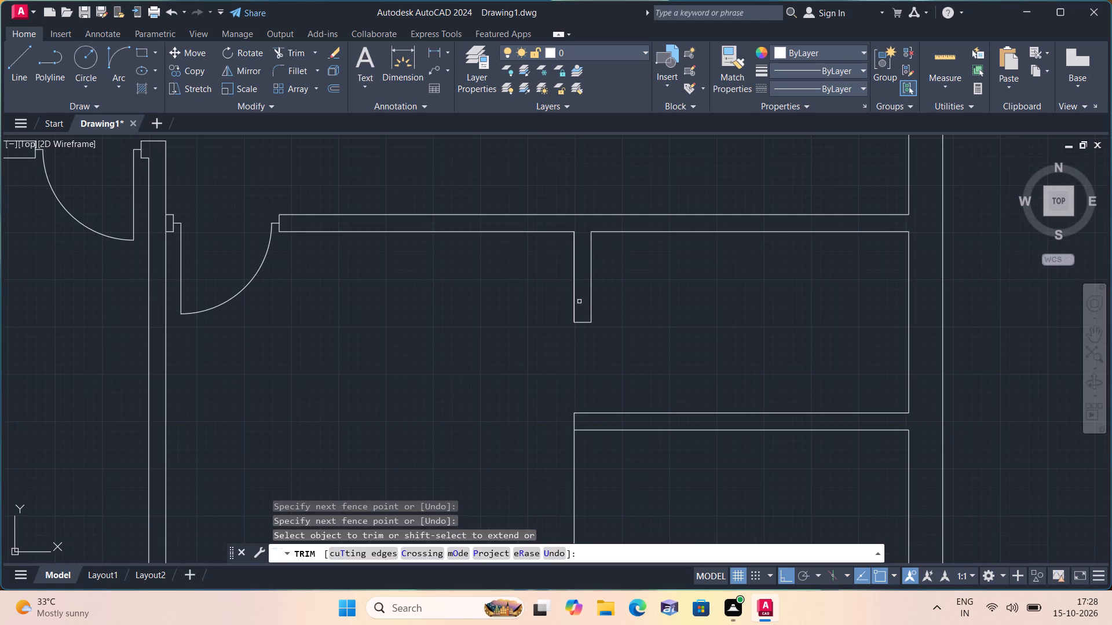
pyautogui.click(575, 288)
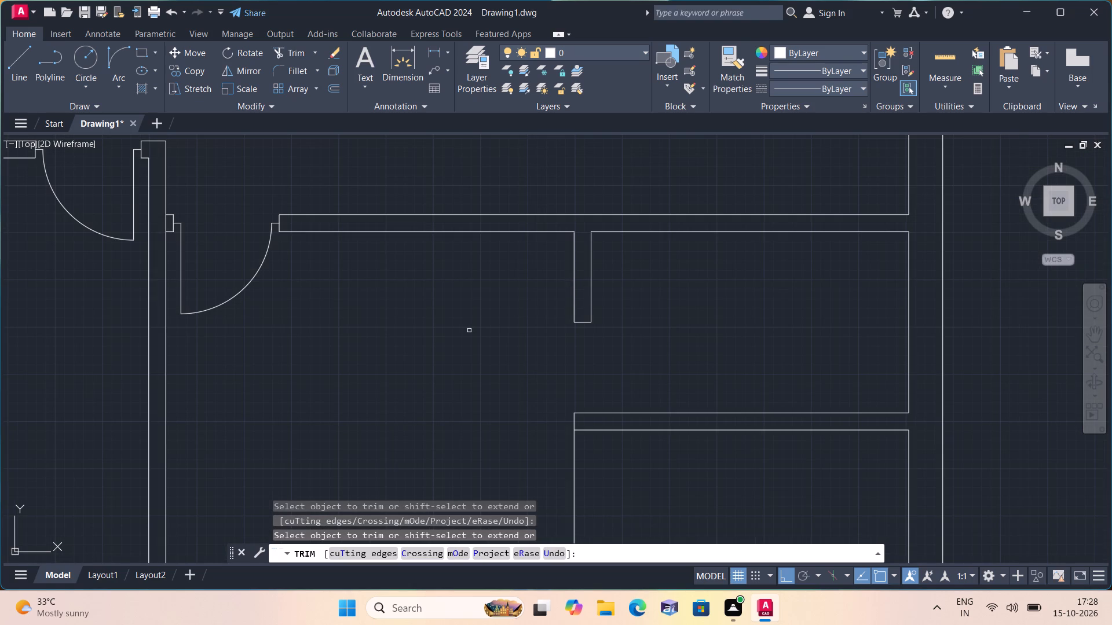
pyautogui.scroll(-2, 469, 330)
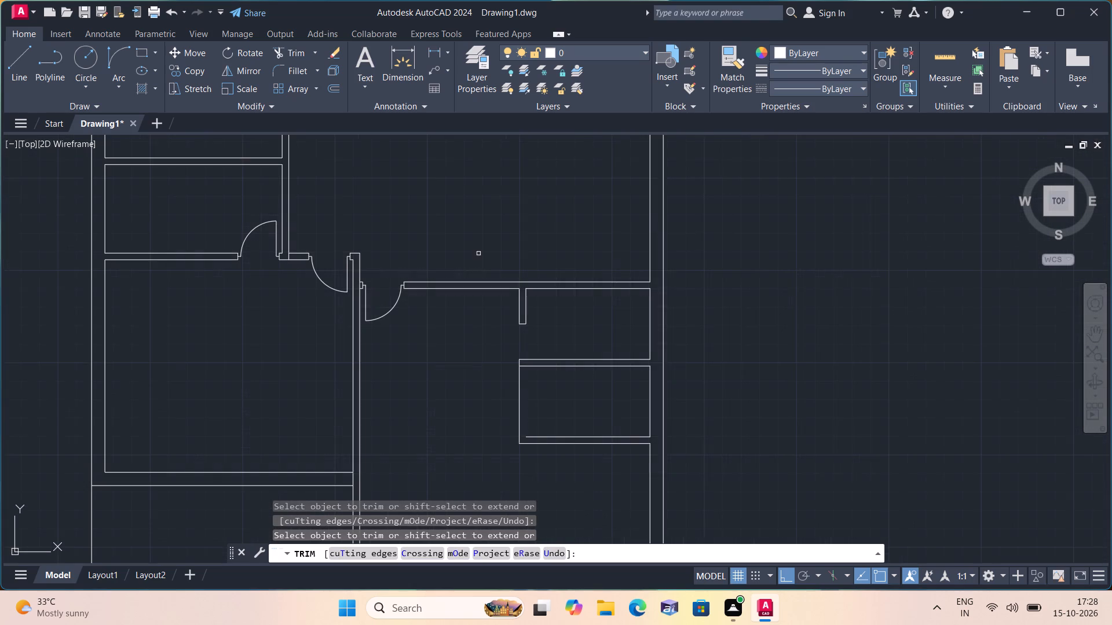
pyautogui.moveTo(438, 309); pyautogui.dragTo(442, 250, button='middle')
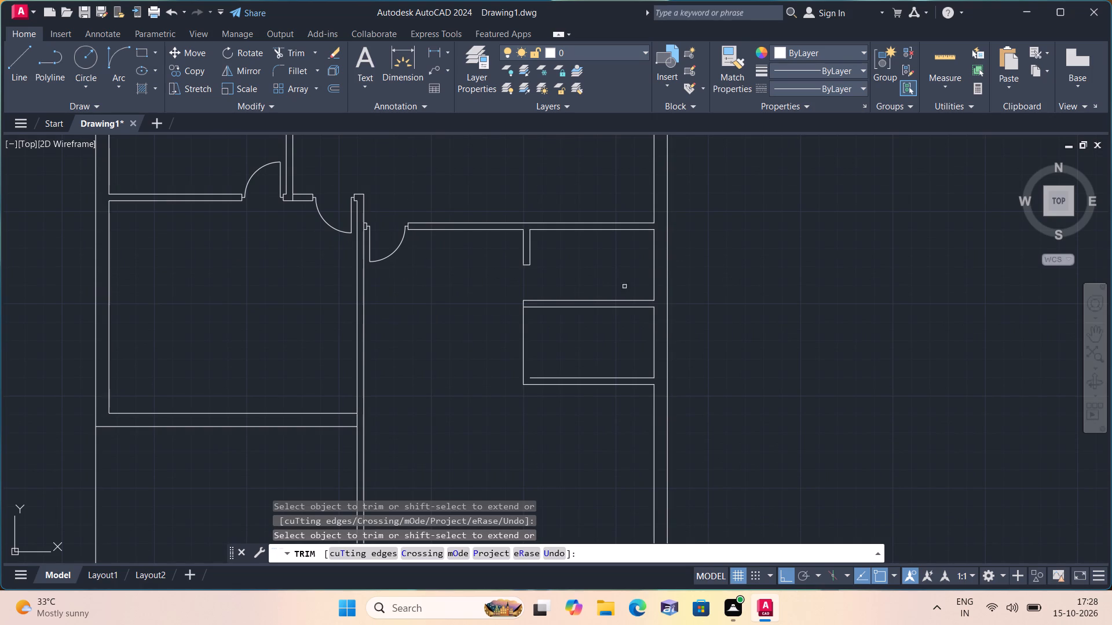
pyautogui.press('space')
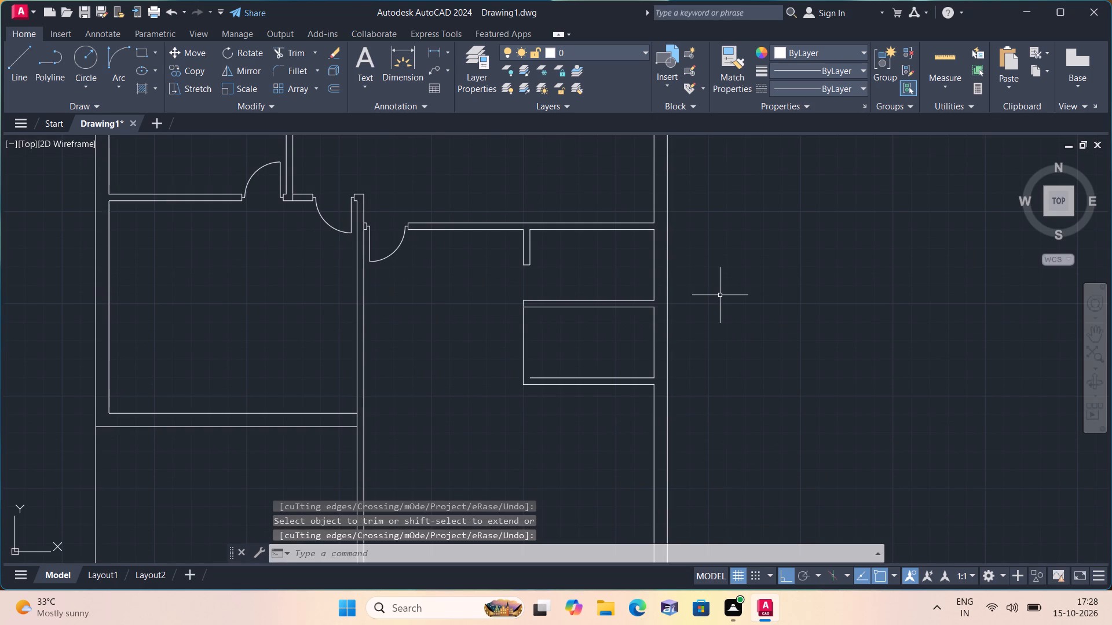
# Extend the lower partition's upper line to the vertical line on the left side of the lower room.
pyautogui.write('exte')
pyautogui.press('space')
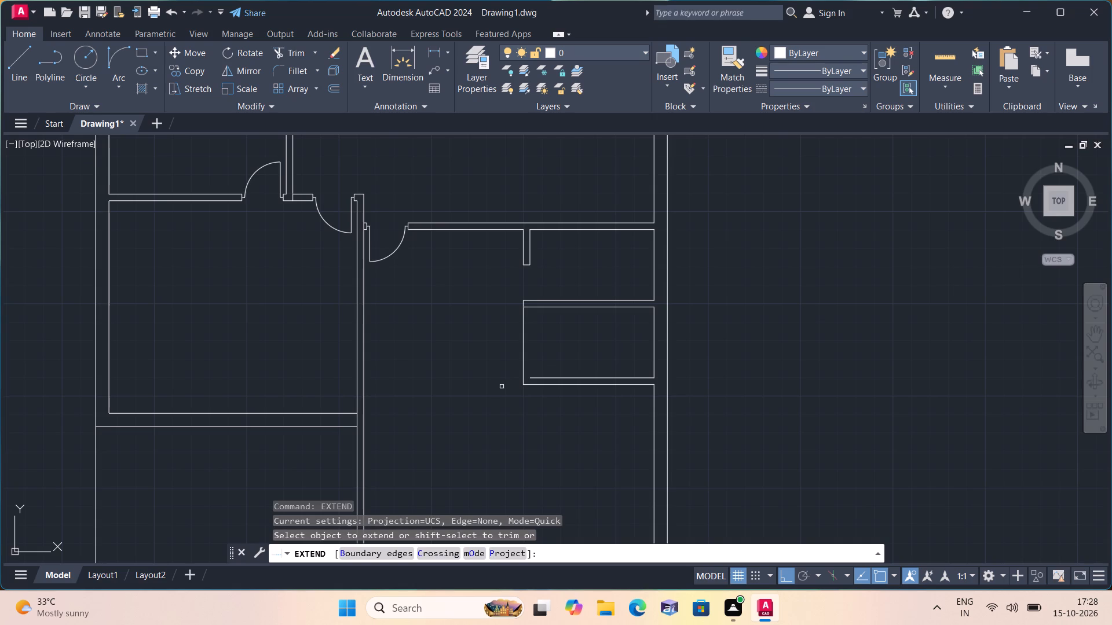
pyautogui.click(530, 378)
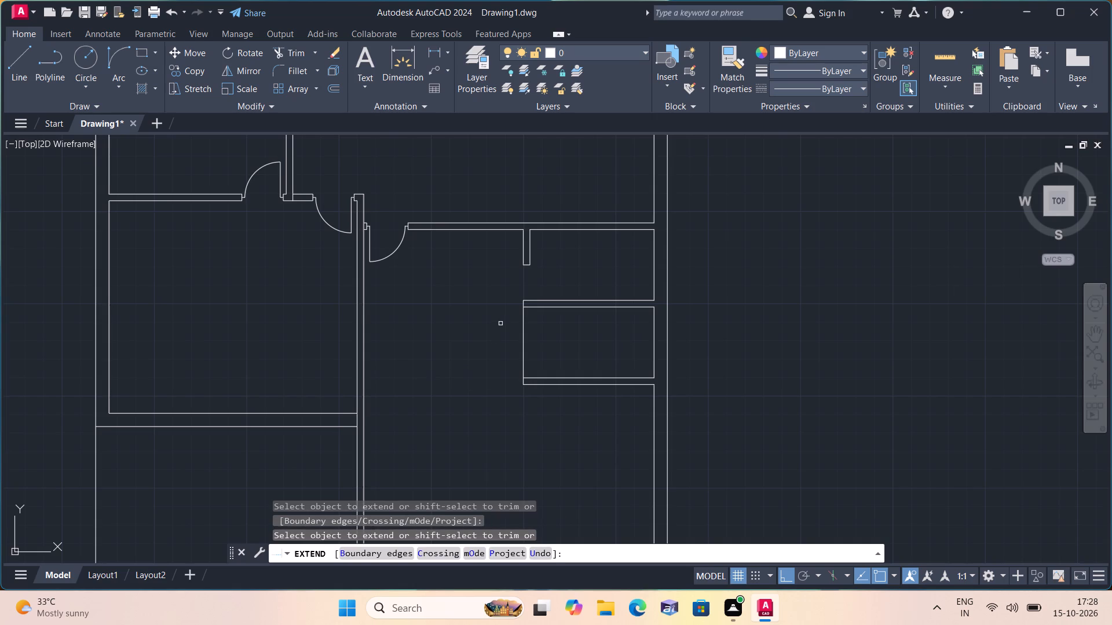
pyautogui.press('space')
# Offset the lower room's left vertical line 10" to the right.
pyautogui.write('off')
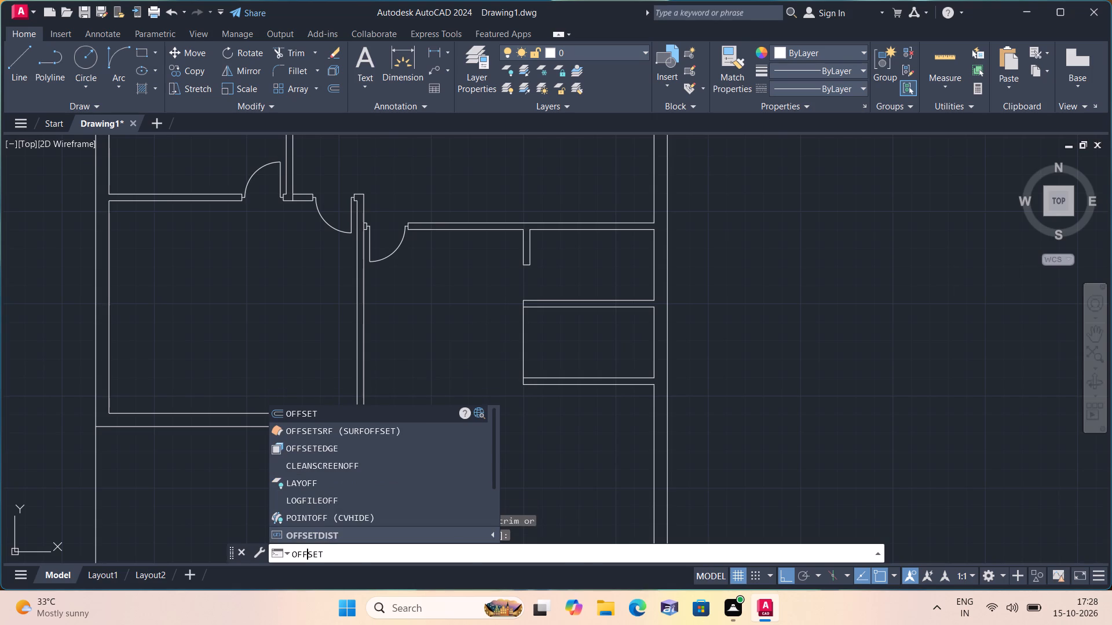
pyautogui.press('space')
pyautogui.write('10"')
pyautogui.press('space')
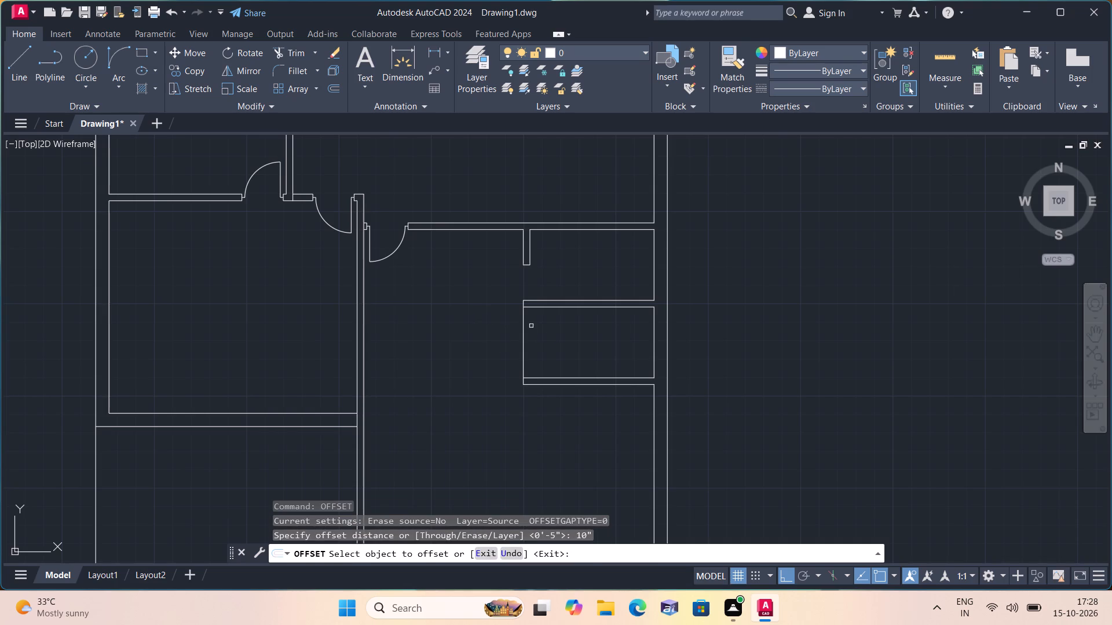
pyautogui.click(524, 322)
pyautogui.click(539, 323)
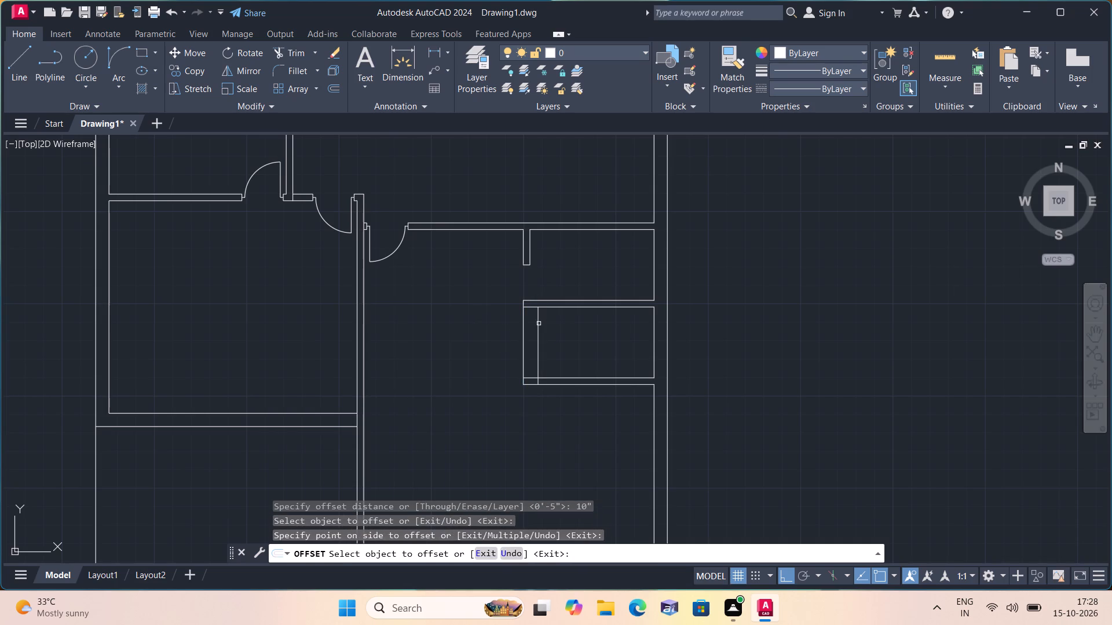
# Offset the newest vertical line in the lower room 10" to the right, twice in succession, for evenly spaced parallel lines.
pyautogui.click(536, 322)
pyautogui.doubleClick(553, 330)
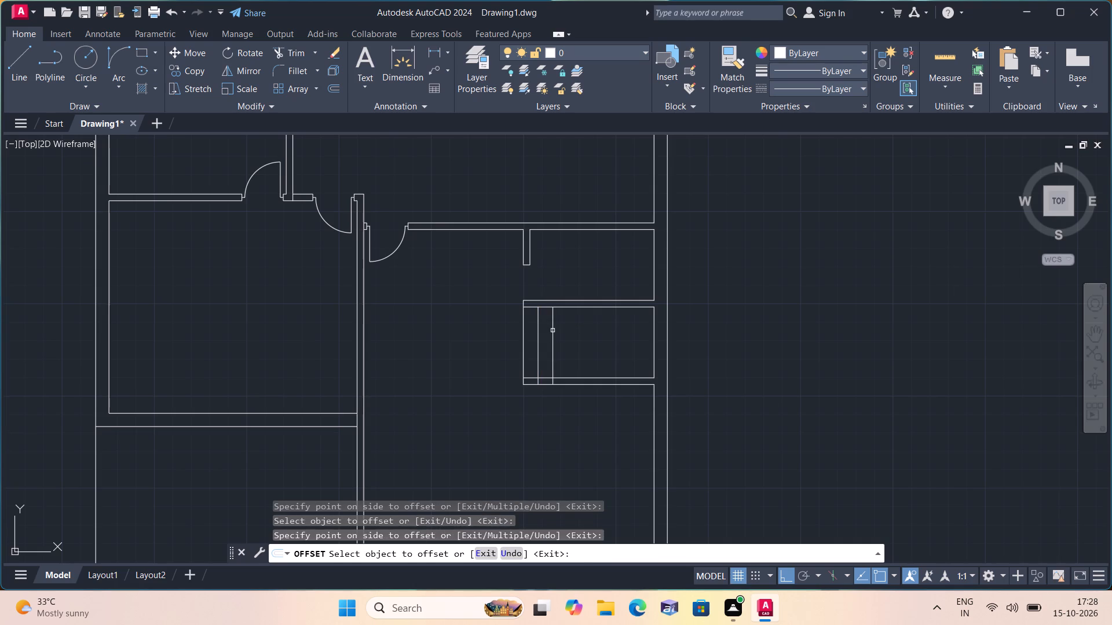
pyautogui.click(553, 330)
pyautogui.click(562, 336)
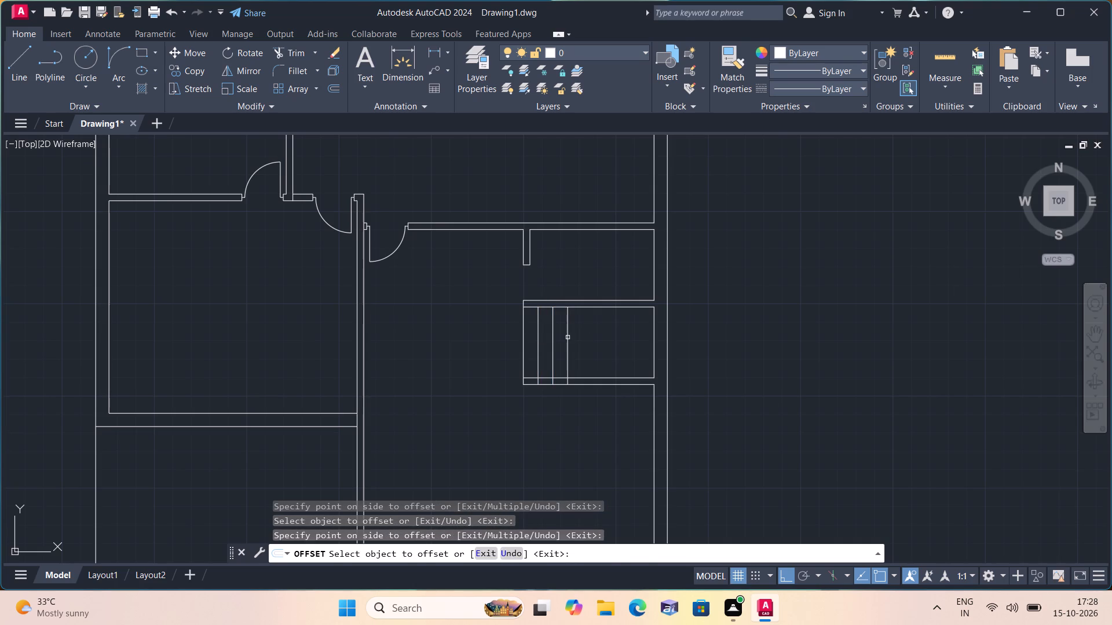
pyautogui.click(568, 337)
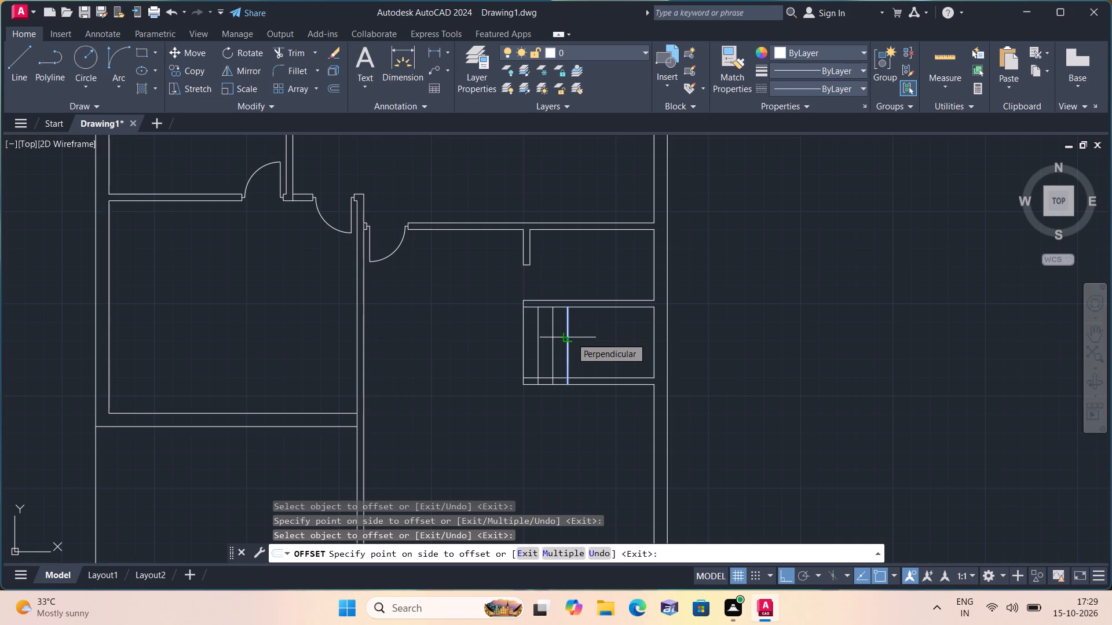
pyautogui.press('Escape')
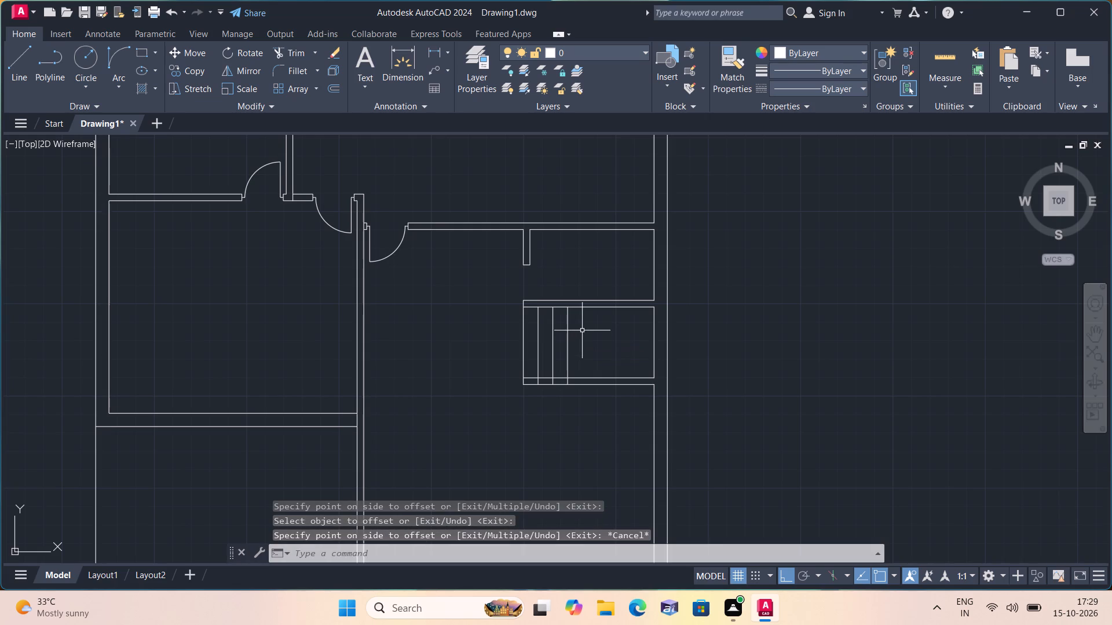
# Trim away all the vertical lines across the lower room's open side, including their short pieces inside the lower partition.
pyautogui.write('trim')
pyautogui.press('space')
pyautogui.click(605, 343)
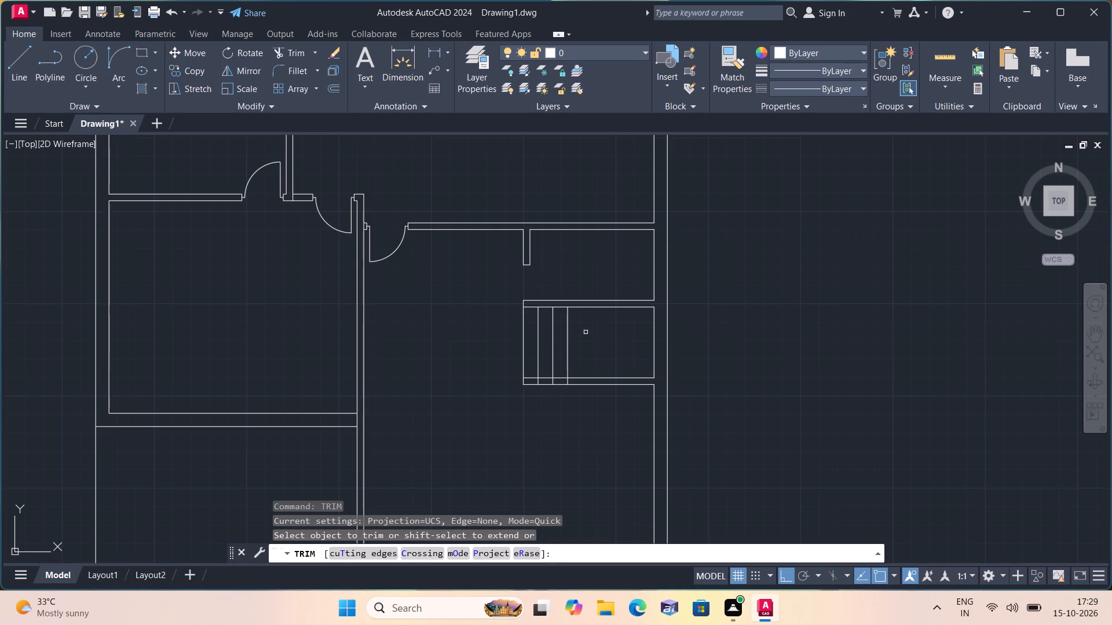
pyautogui.click(500, 350)
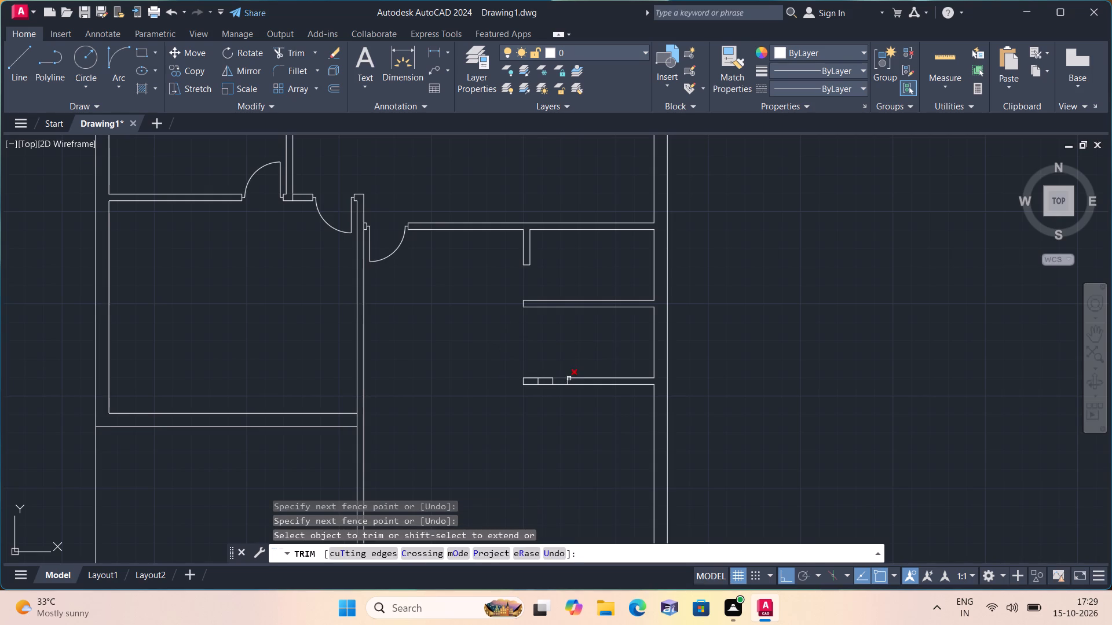
pyautogui.scroll(3, 576, 378)
pyautogui.click(564, 389)
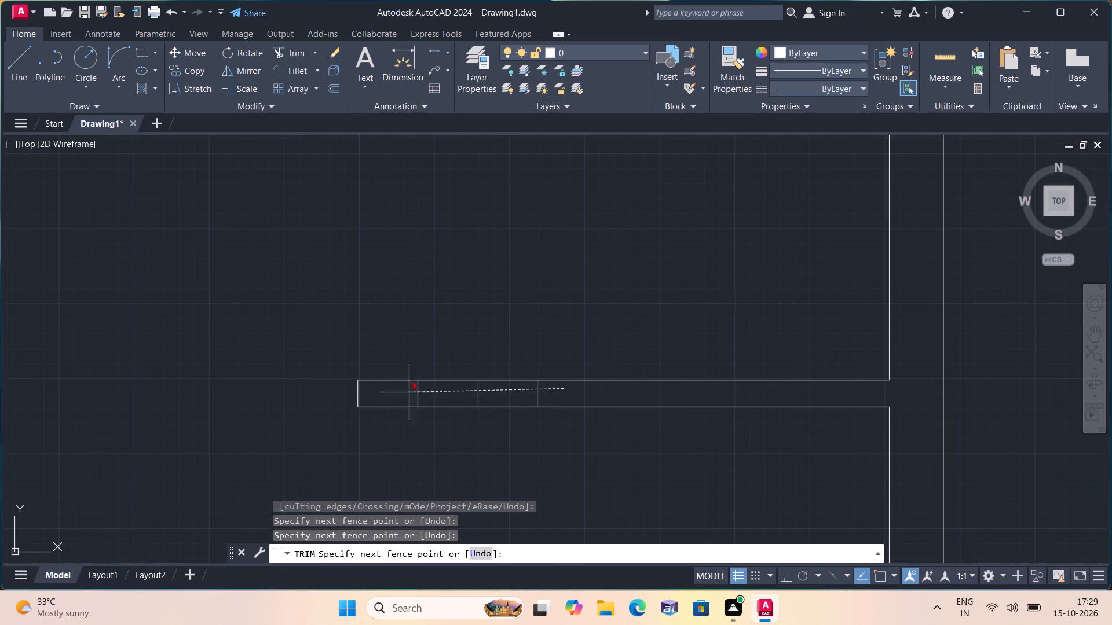
pyautogui.click(398, 395)
pyautogui.click(385, 395)
pyautogui.click(308, 394)
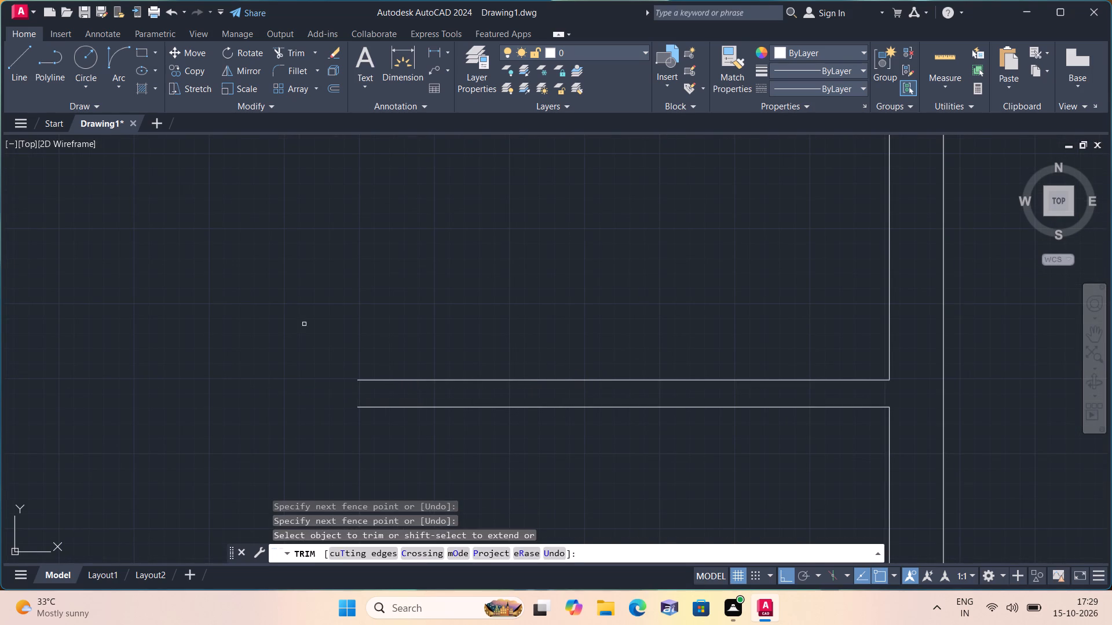
# Trim away the short vertical partition stub, the middle partition's lines and the leftover end lines between the right-side rooms.
pyautogui.scroll(-2, 203, 249)
pyautogui.moveTo(218, 220); pyautogui.dragTo(328, 321, button='middle')
pyautogui.scroll(-1, 268, 272)
pyautogui.scroll(1, 300, 260)
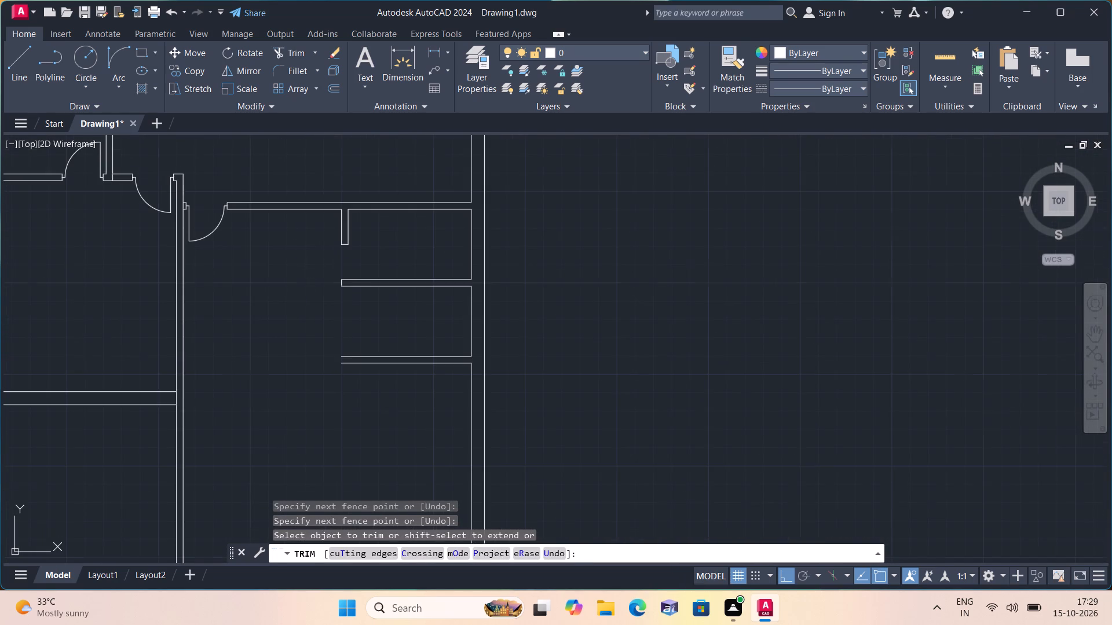
pyautogui.moveTo(328, 272); pyautogui.dragTo(437, 363, button='middle')
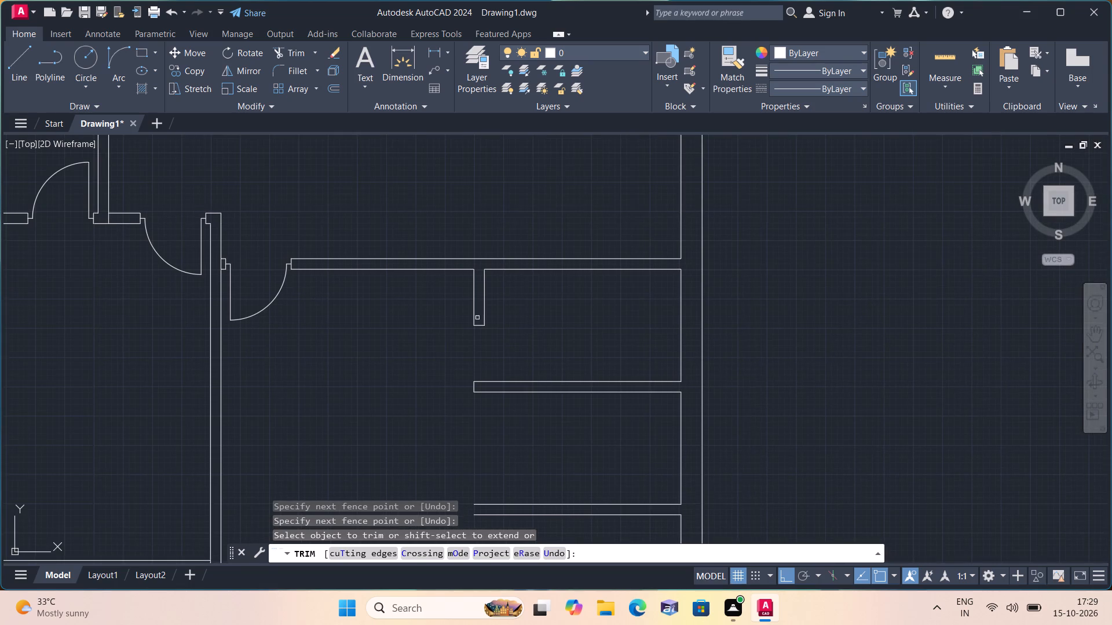
pyautogui.click(520, 307)
pyautogui.click(386, 281)
pyautogui.click(477, 328)
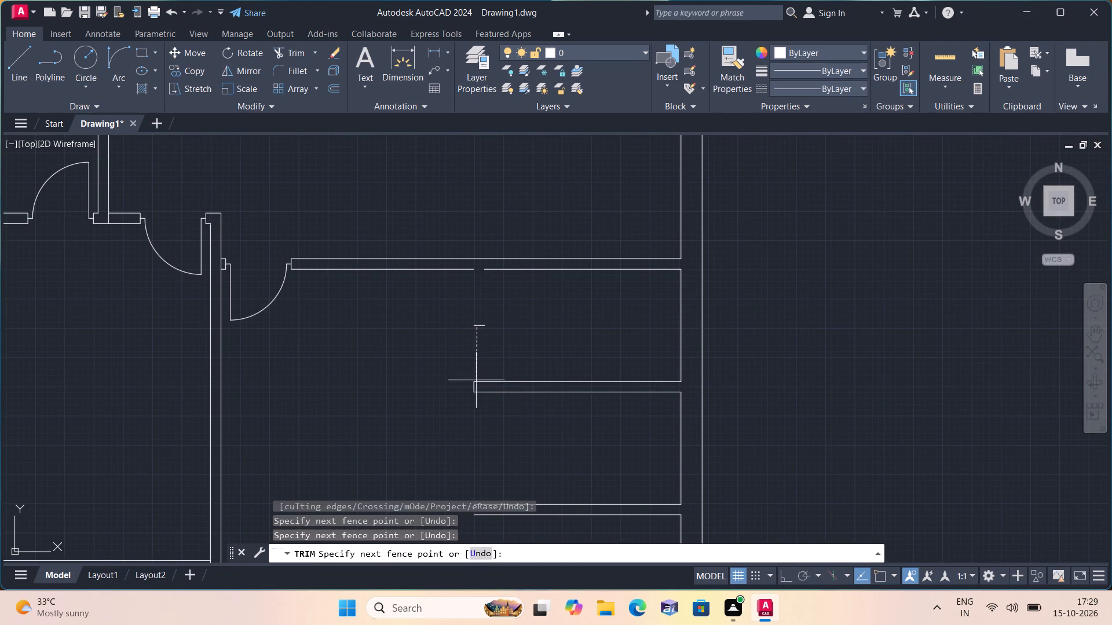
pyautogui.click(476, 393)
pyautogui.click(476, 393)
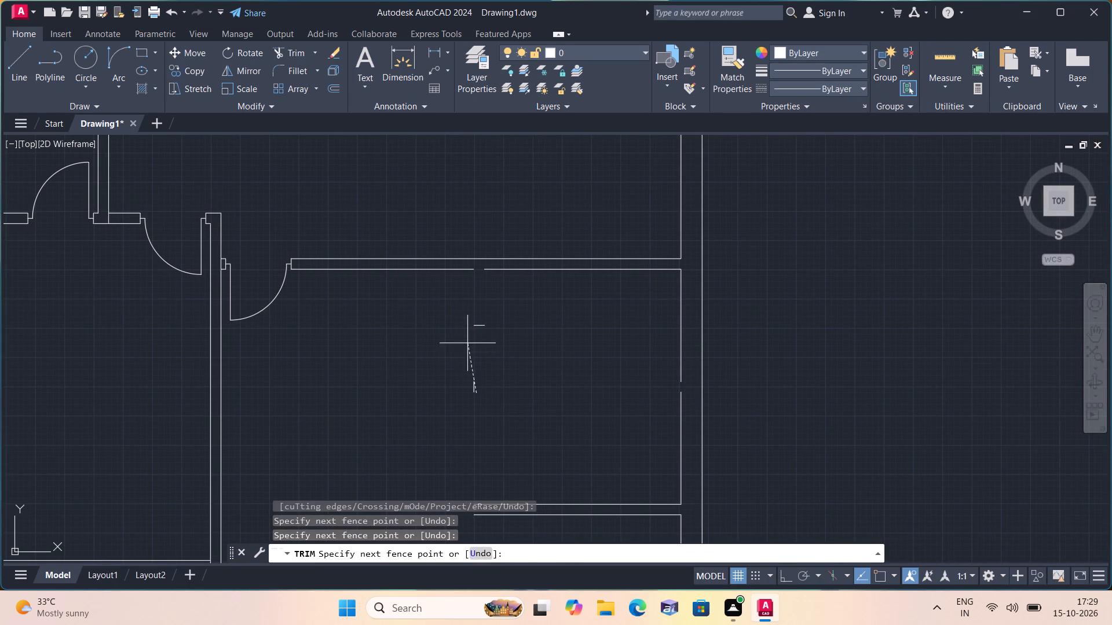
pyautogui.click(475, 325)
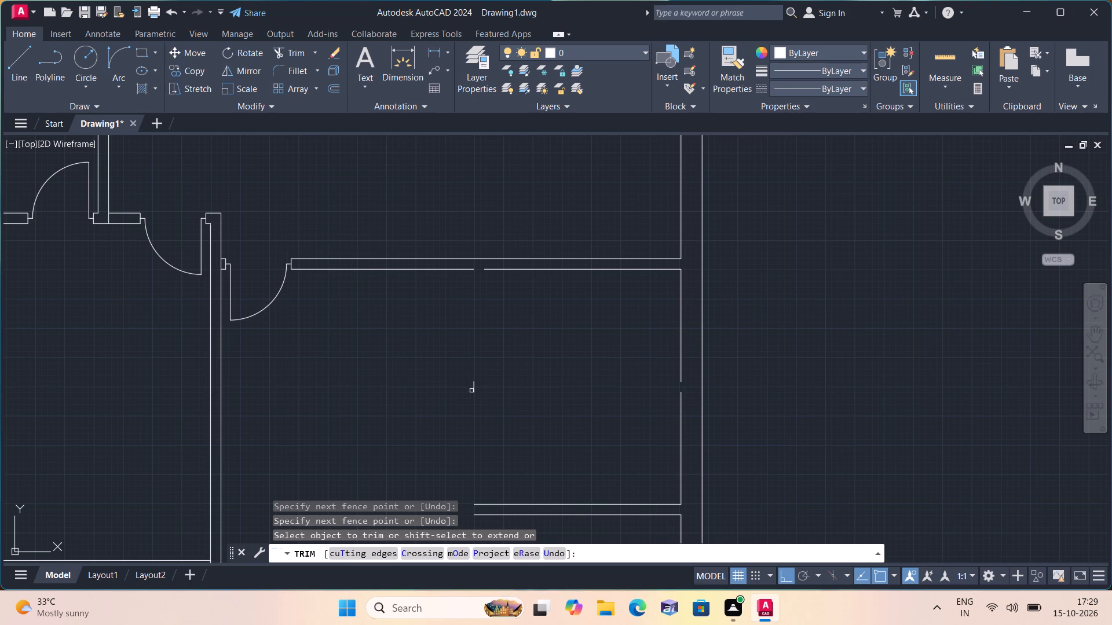
pyautogui.click(473, 389)
pyautogui.press('Escape')
# Draw a line across the gap in the top partition's lower face where the vertical stub joined it.
pyautogui.scroll(-1, 471, 381)
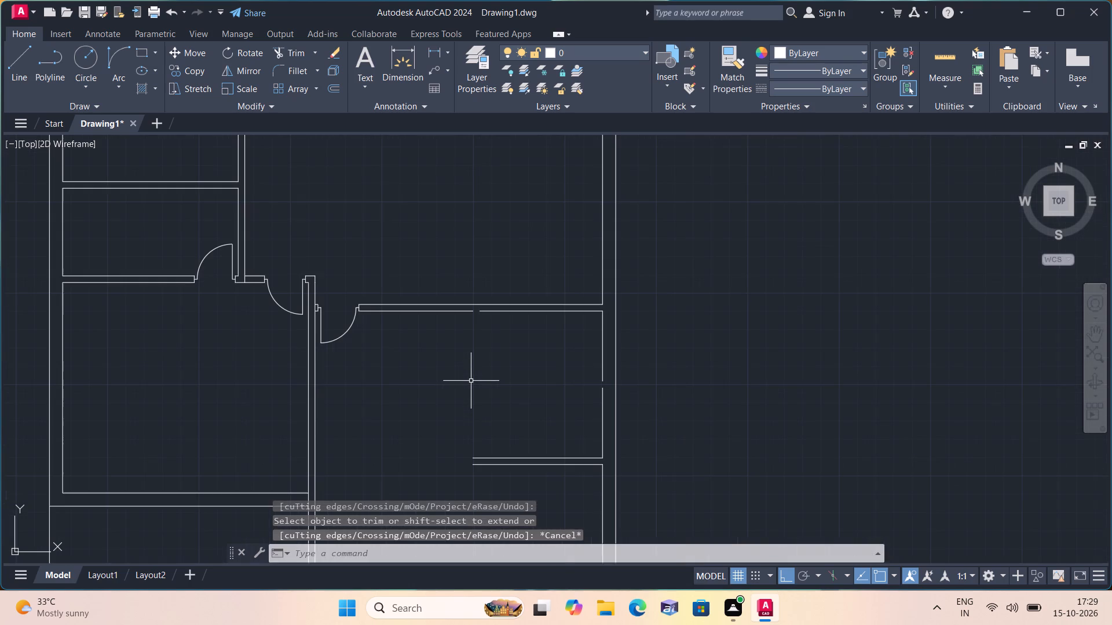
pyautogui.write('l')
pyautogui.press('space')
pyautogui.scroll(2, 473, 346)
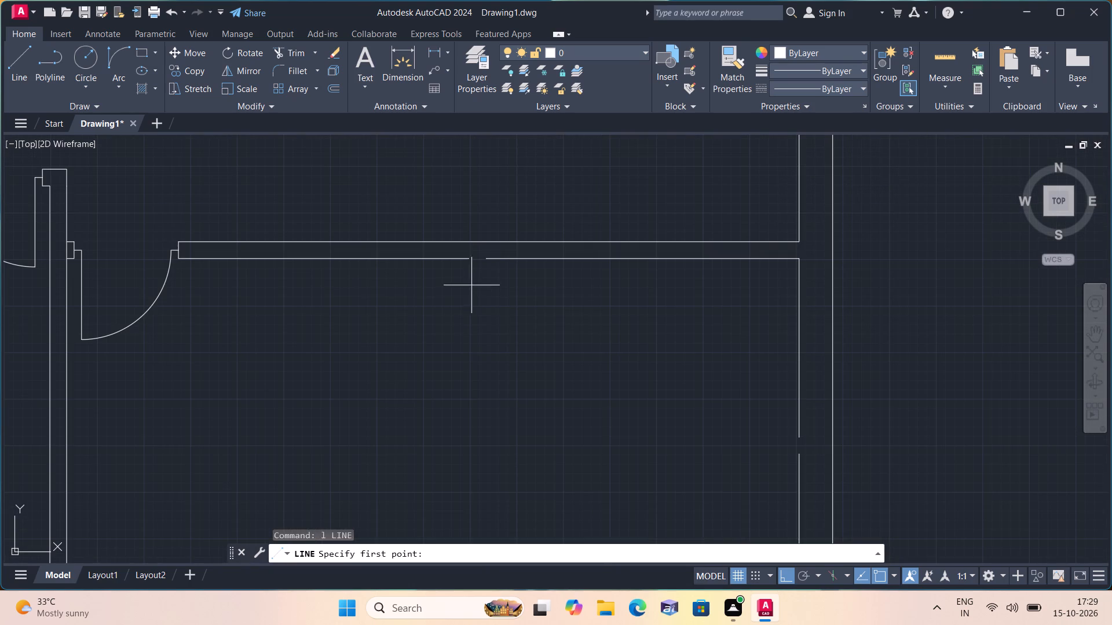
pyautogui.click(470, 261)
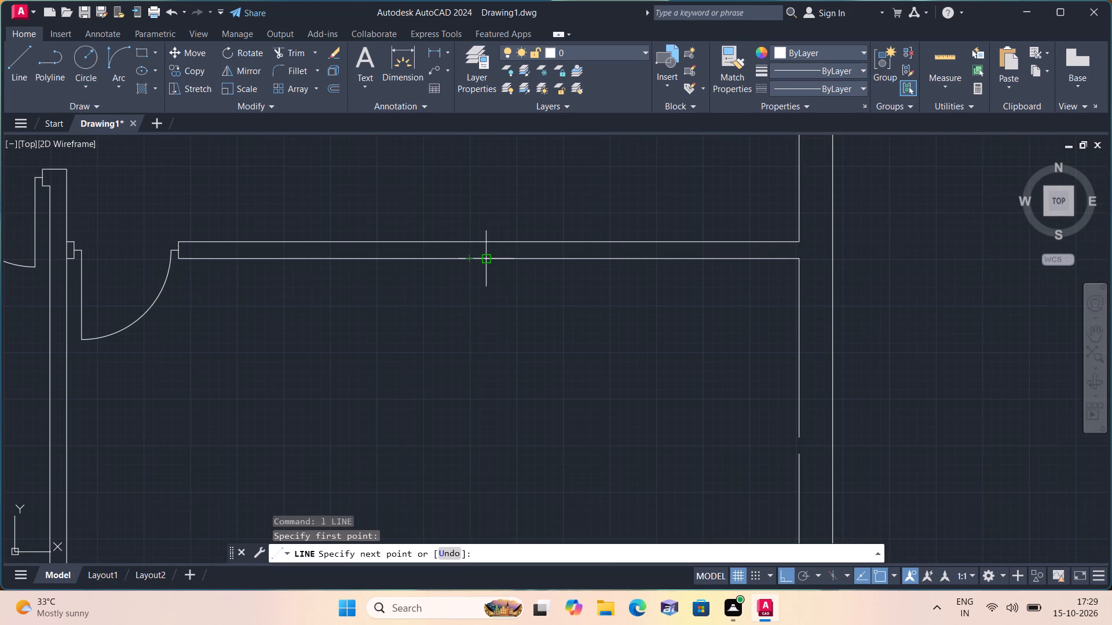
pyautogui.click(487, 258)
pyautogui.press('space')
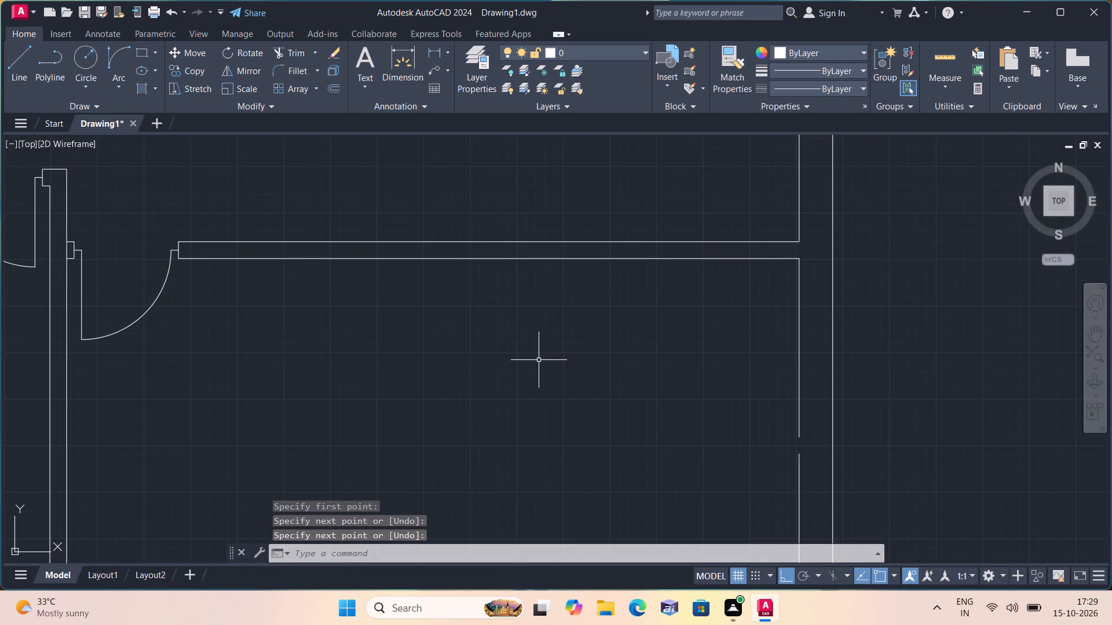
# Offset the right part of the top partition's lower face 4' downward.
pyautogui.write('offste')
pyautogui.press('BackSpace')
pyautogui.press('BackSpace')
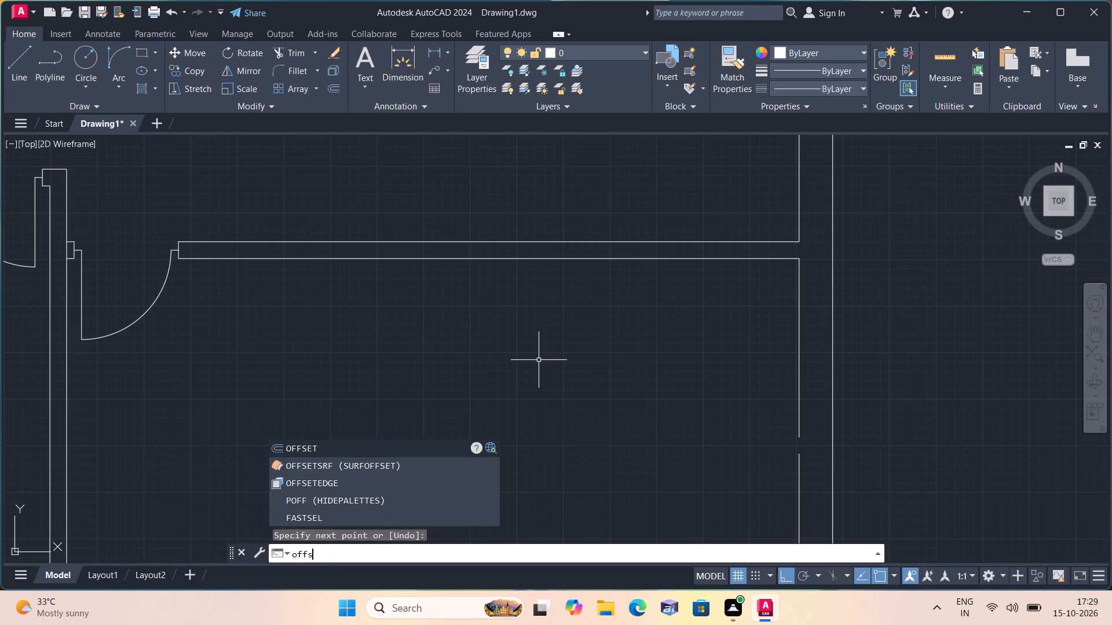
pyautogui.write("et 4'")
pyautogui.press('space')
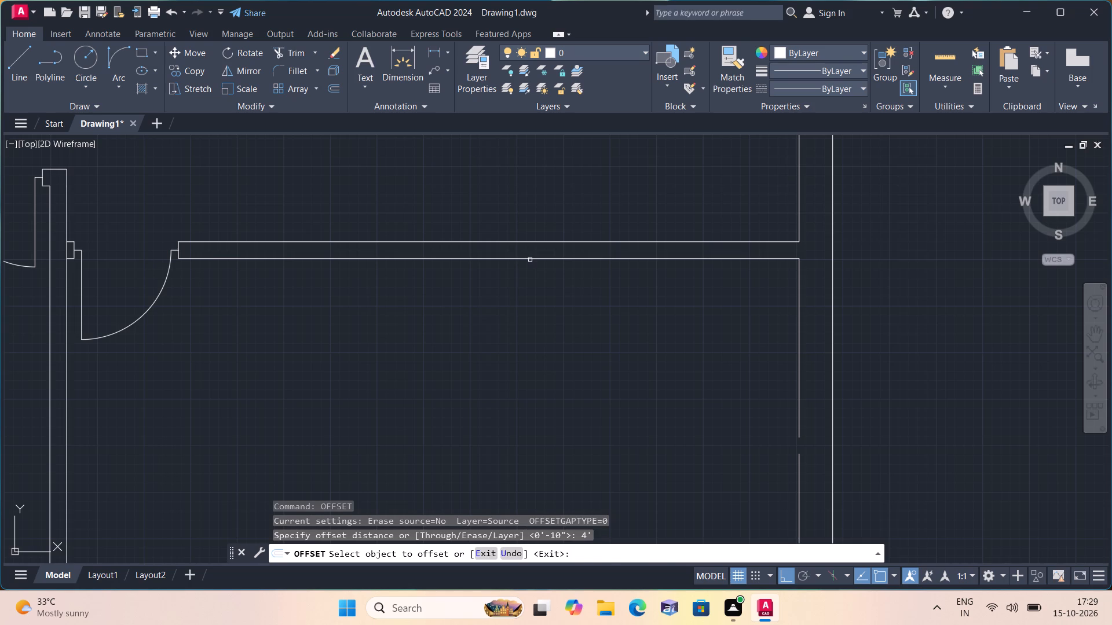
pyautogui.click(530, 260)
pyautogui.click(535, 348)
pyautogui.press('space')
# Offset the new horizontal line 4.5" downward to form the second face of the middle partition.
pyautogui.press('space')
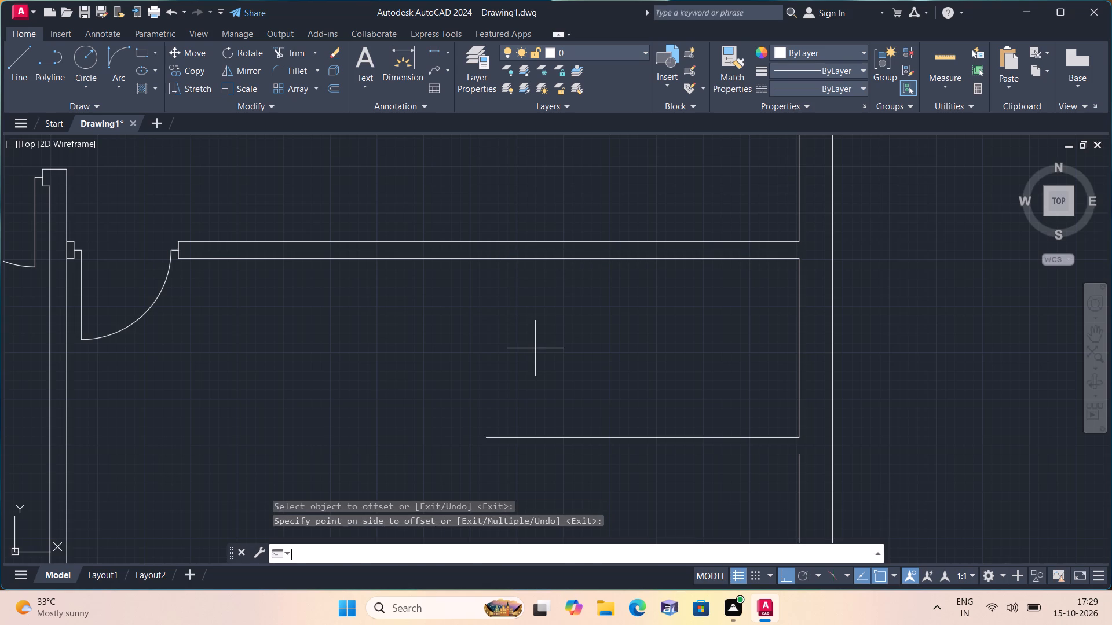
pyautogui.write('4.5"')
pyautogui.press('space')
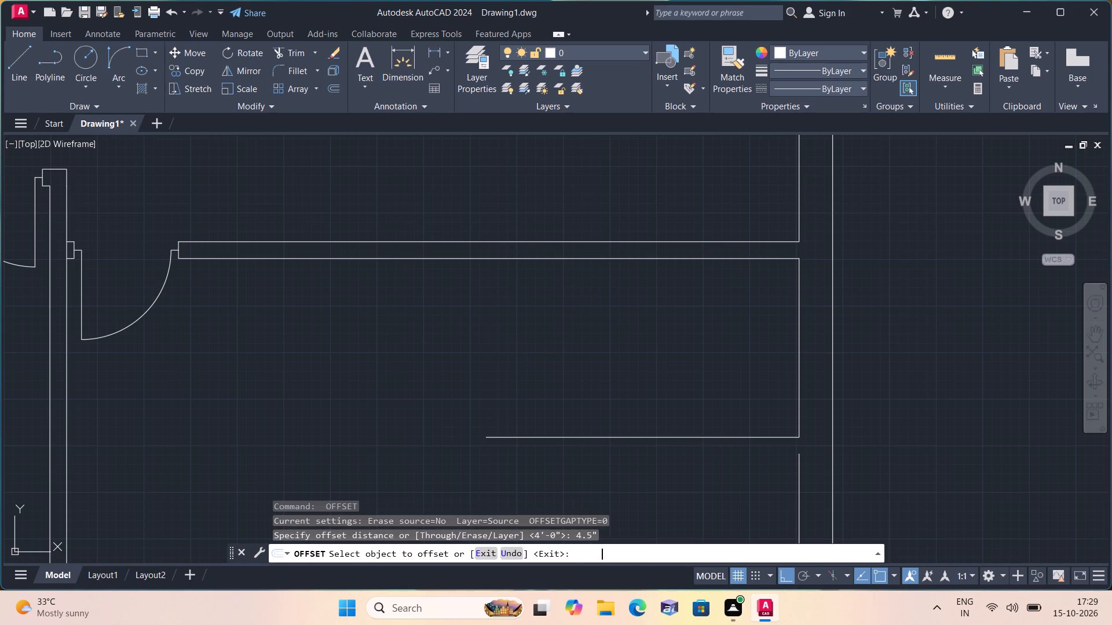
pyautogui.scroll(-1, 535, 348)
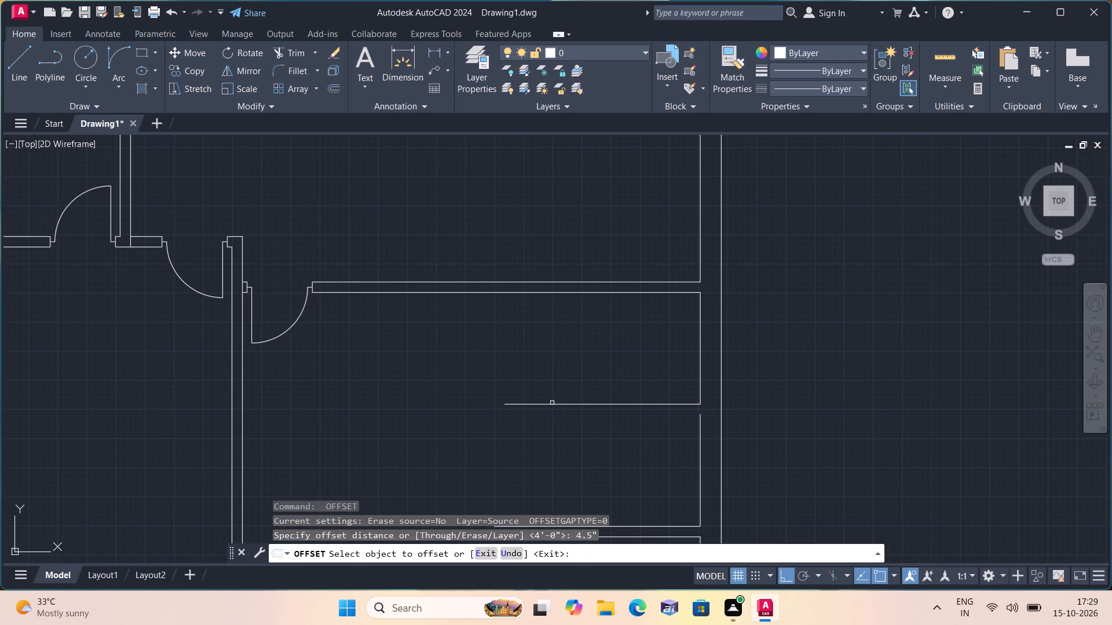
pyautogui.click(552, 404)
pyautogui.click(547, 432)
pyautogui.press('space')
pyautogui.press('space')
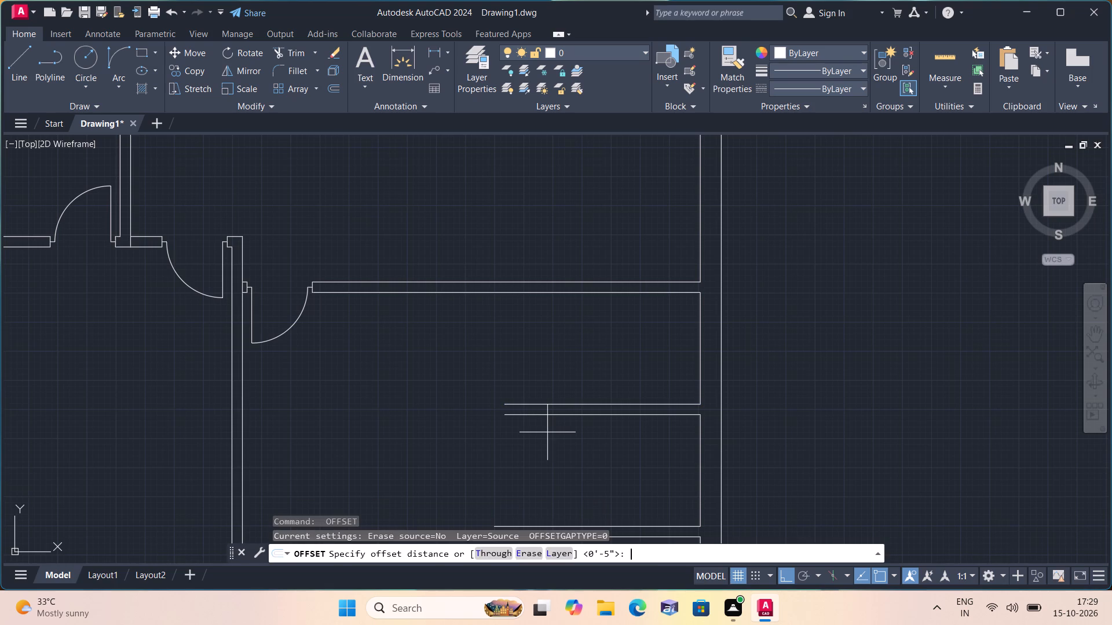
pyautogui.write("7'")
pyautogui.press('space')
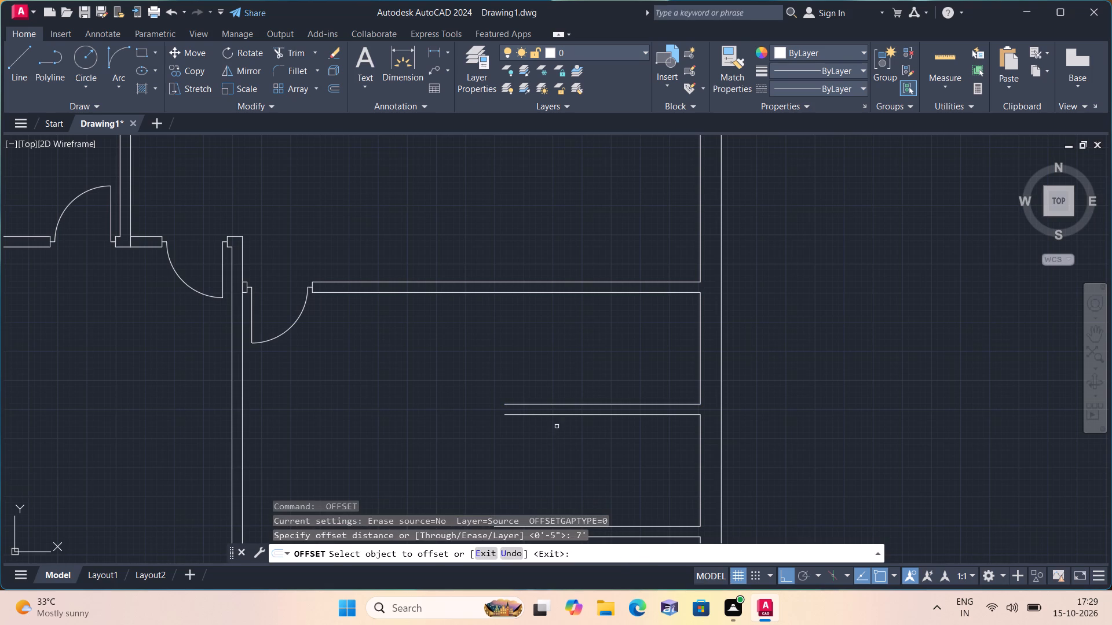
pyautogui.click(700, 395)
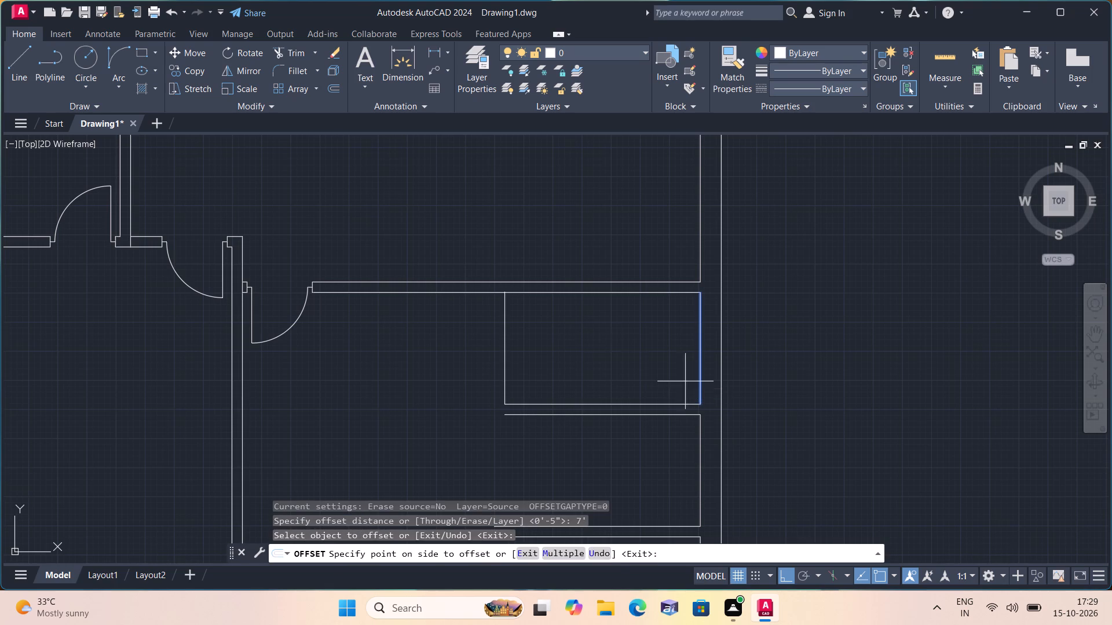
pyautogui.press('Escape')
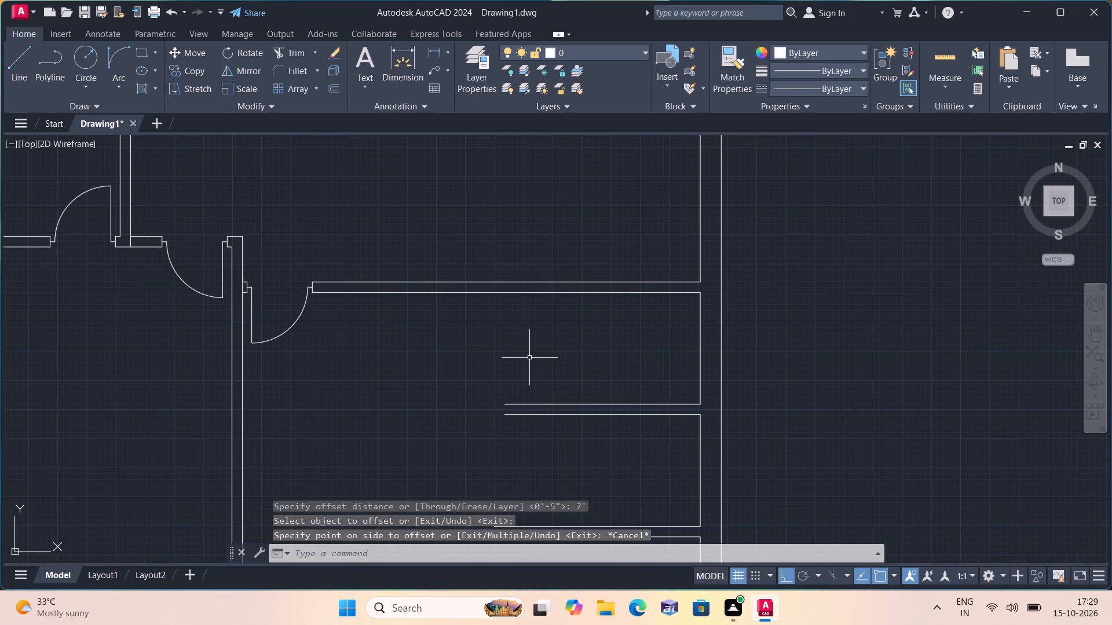
# Draw a line 2' from the door jamb along the top partition's lower face, continuing vertically down past the lower partition's level.
pyautogui.scroll(-1, 529, 358)
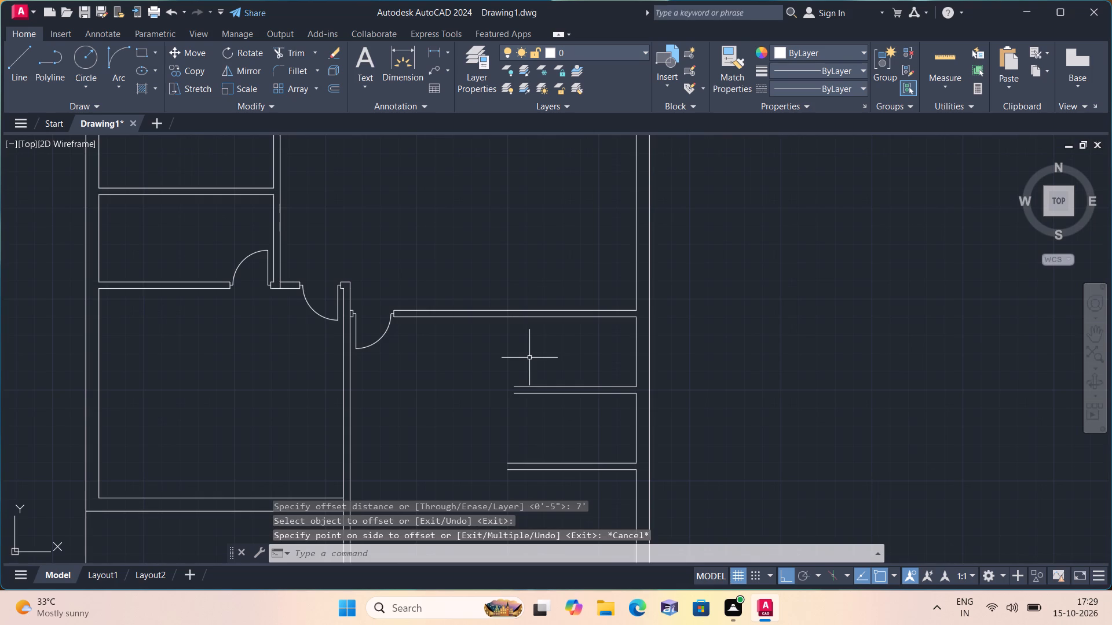
pyautogui.scroll(-2, 529, 358)
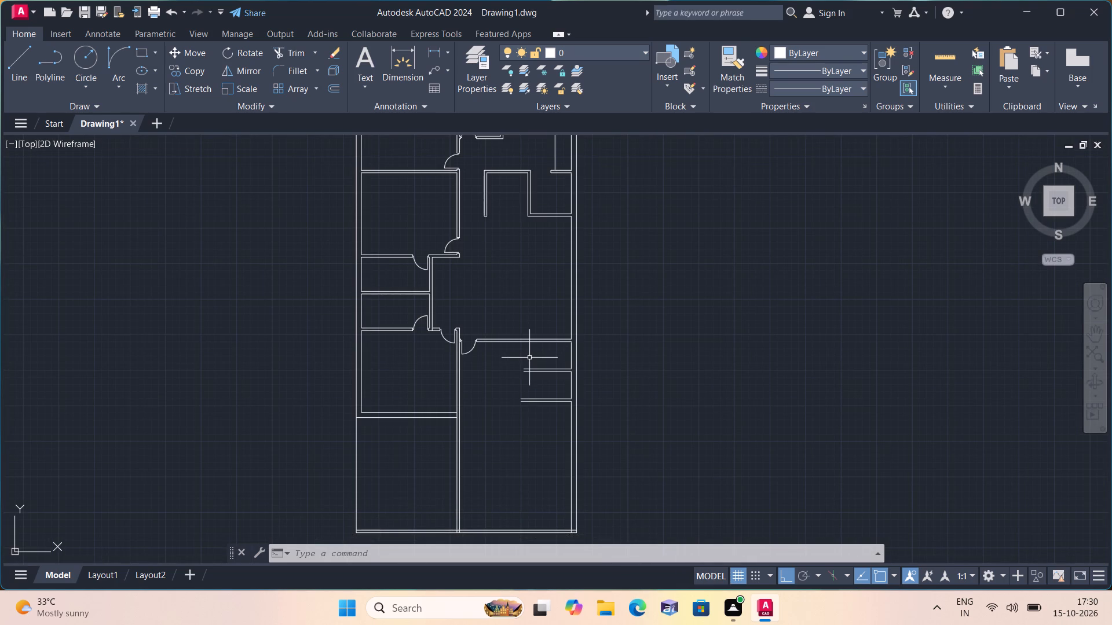
pyautogui.scroll(1, 529, 358)
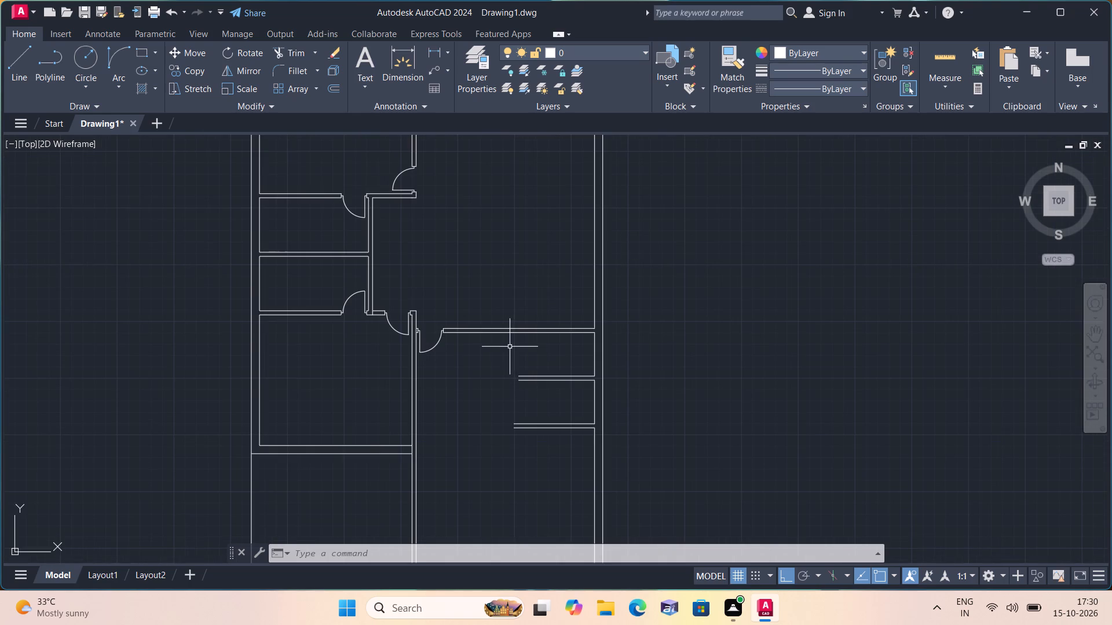
pyautogui.moveTo(540, 354); pyautogui.dragTo(600, 390, button='middle')
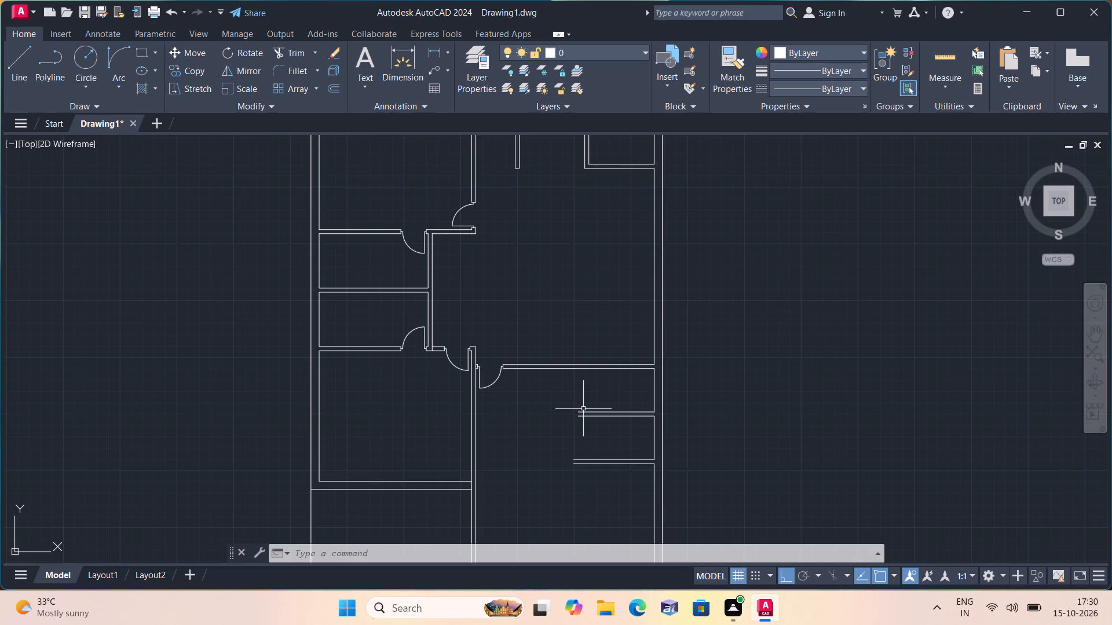
pyautogui.press('l')
pyautogui.press('space')
pyautogui.scroll(2, 487, 366)
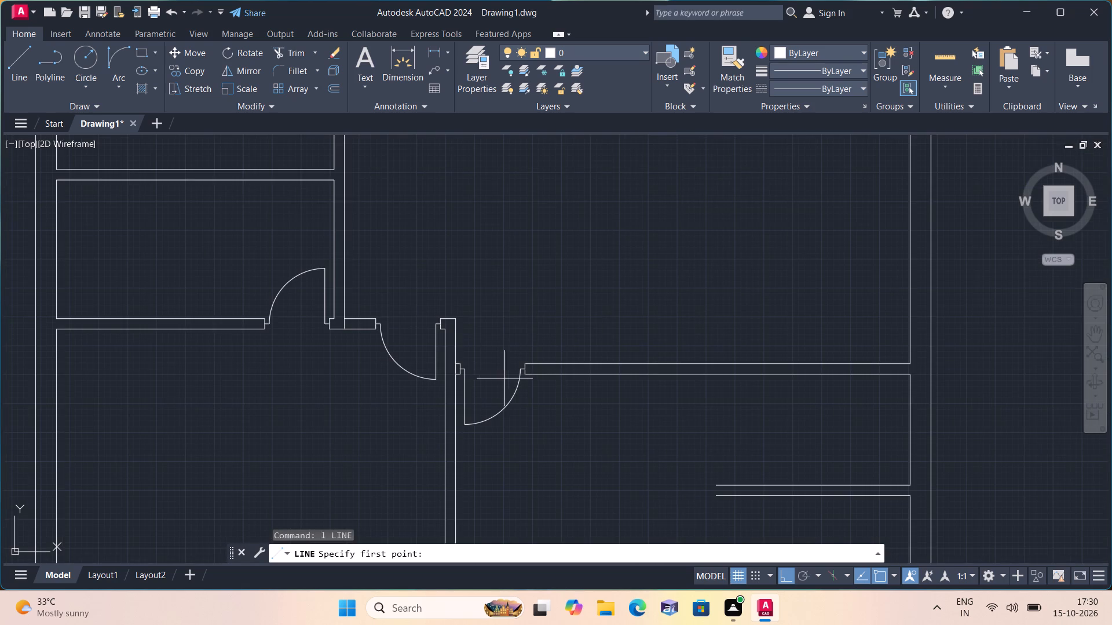
pyautogui.scroll(2, 518, 376)
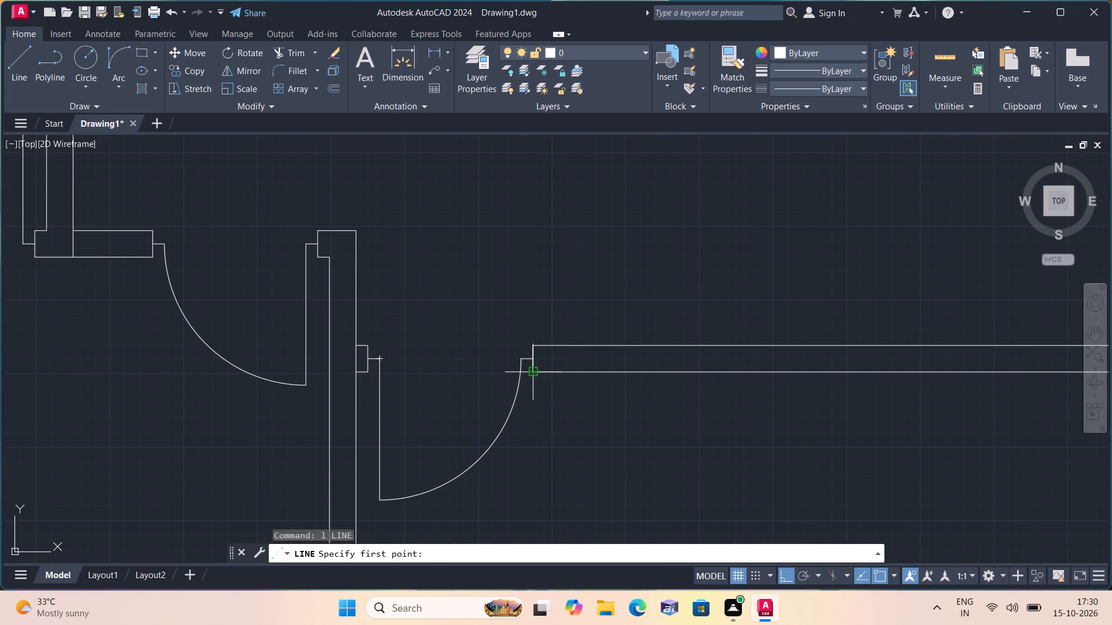
pyautogui.click(529, 372)
pyautogui.write("2'")
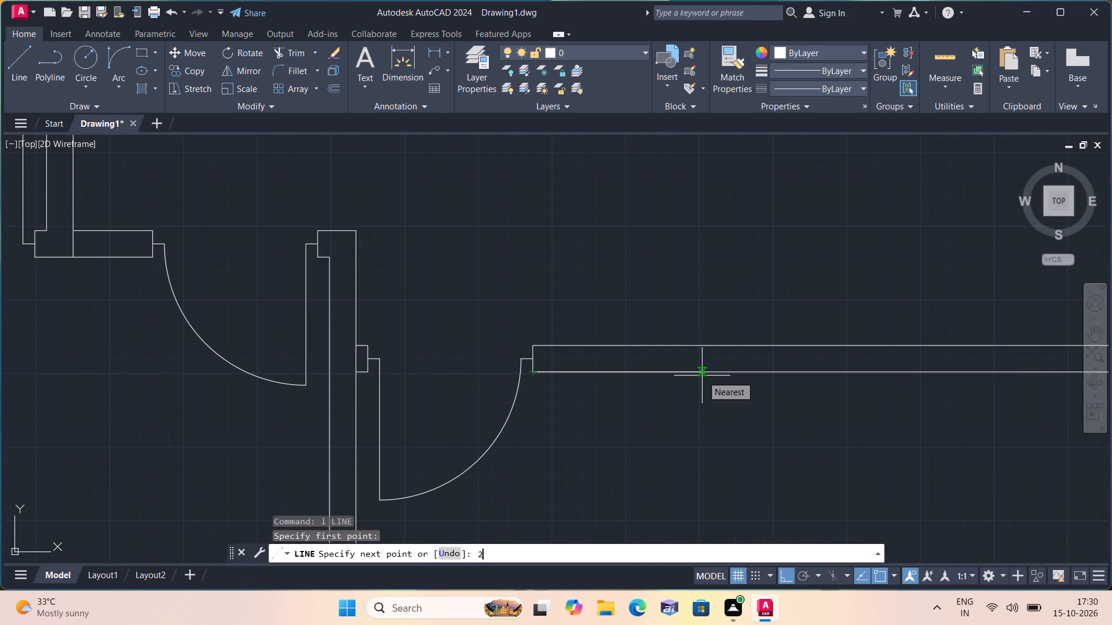
pyautogui.press('space')
pyautogui.scroll(-1, 697, 401)
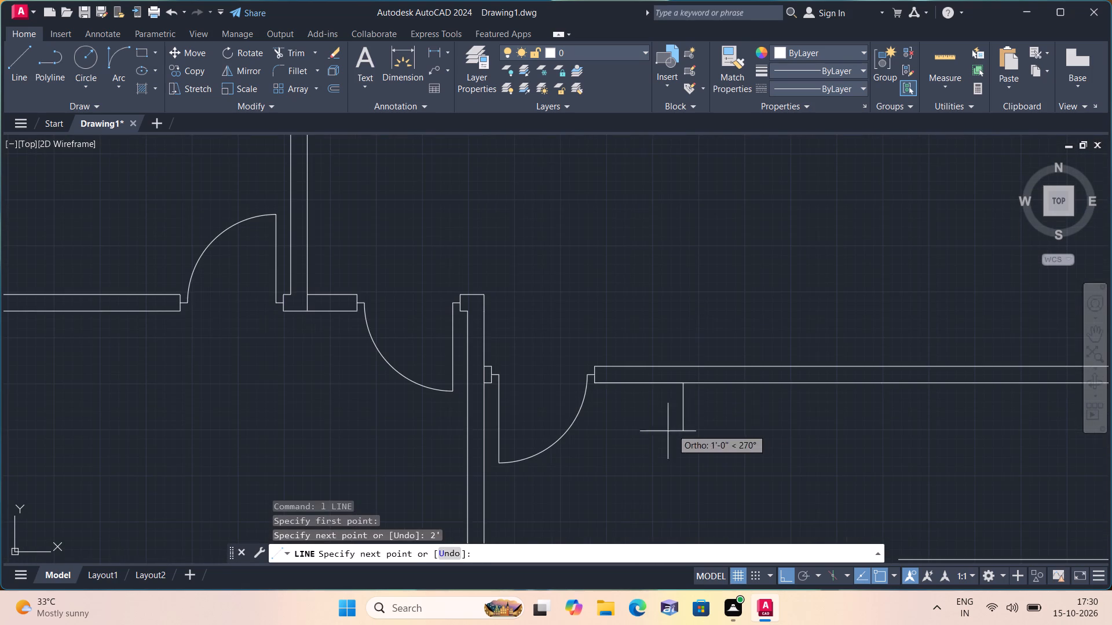
pyautogui.moveTo(648, 430); pyautogui.dragTo(646, 301, button='middle')
pyautogui.scroll(-1, 670, 345)
pyautogui.moveTo(670, 344); pyautogui.dragTo(696, 192, button='middle')
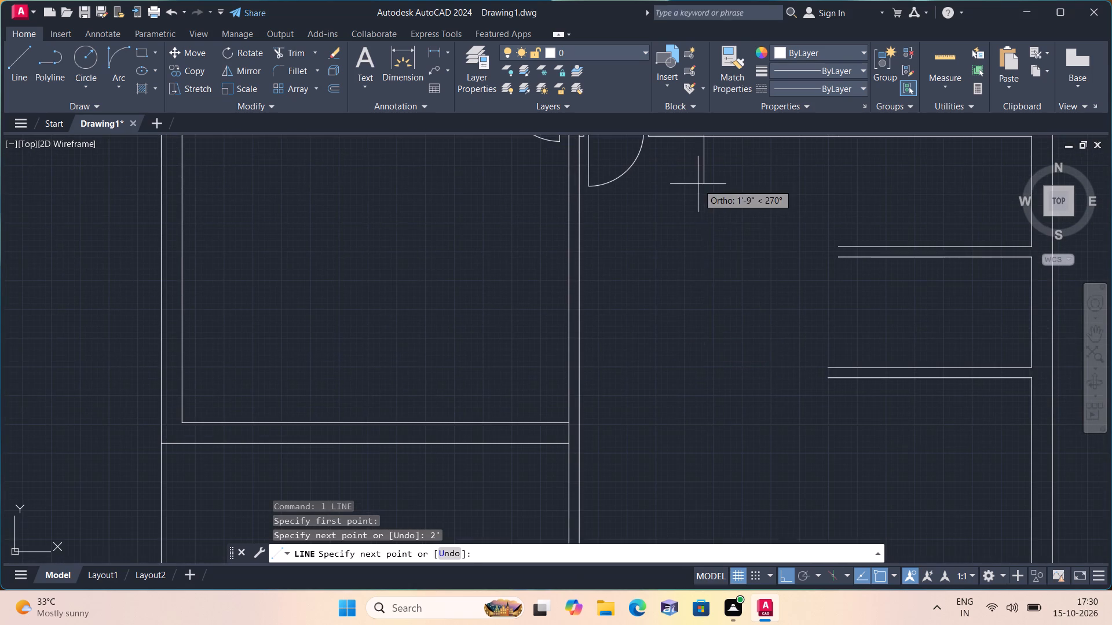
pyautogui.click(711, 387)
pyautogui.press('space')
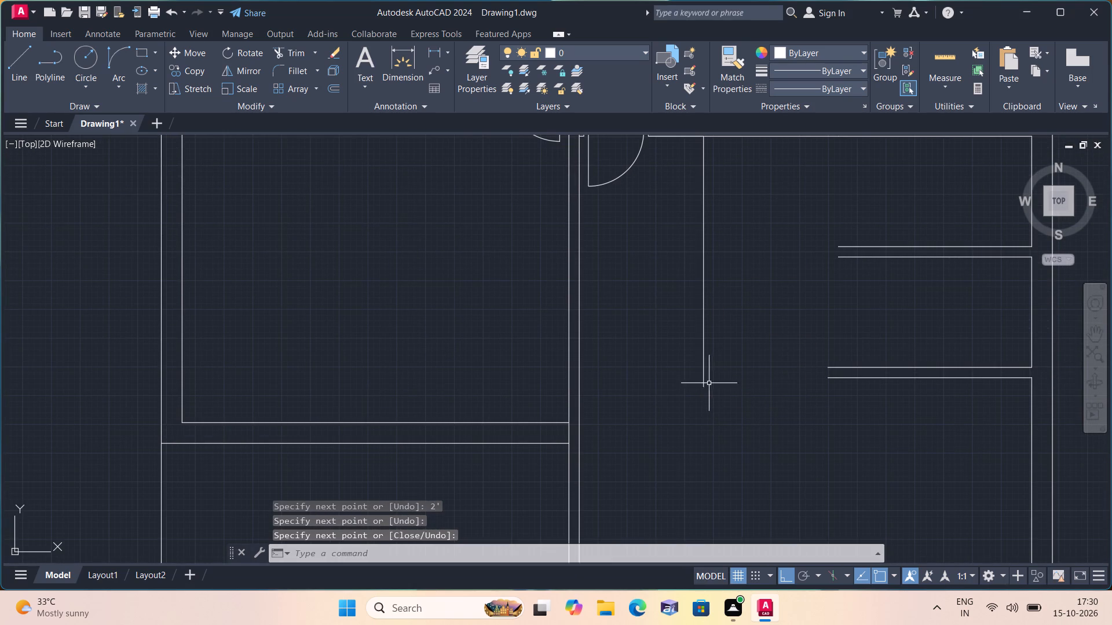
# Delete the 2' guide segment lying on the top partition's lower face beside the doorway.
pyautogui.scroll(-2, 711, 347)
pyautogui.scroll(3, 682, 242)
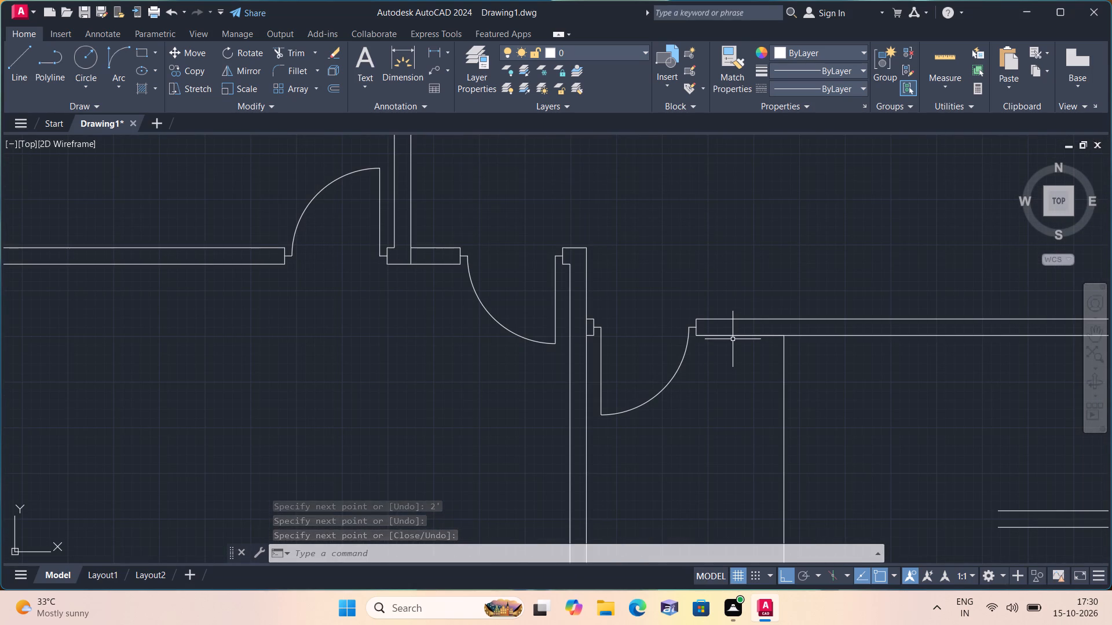
pyautogui.click(734, 336)
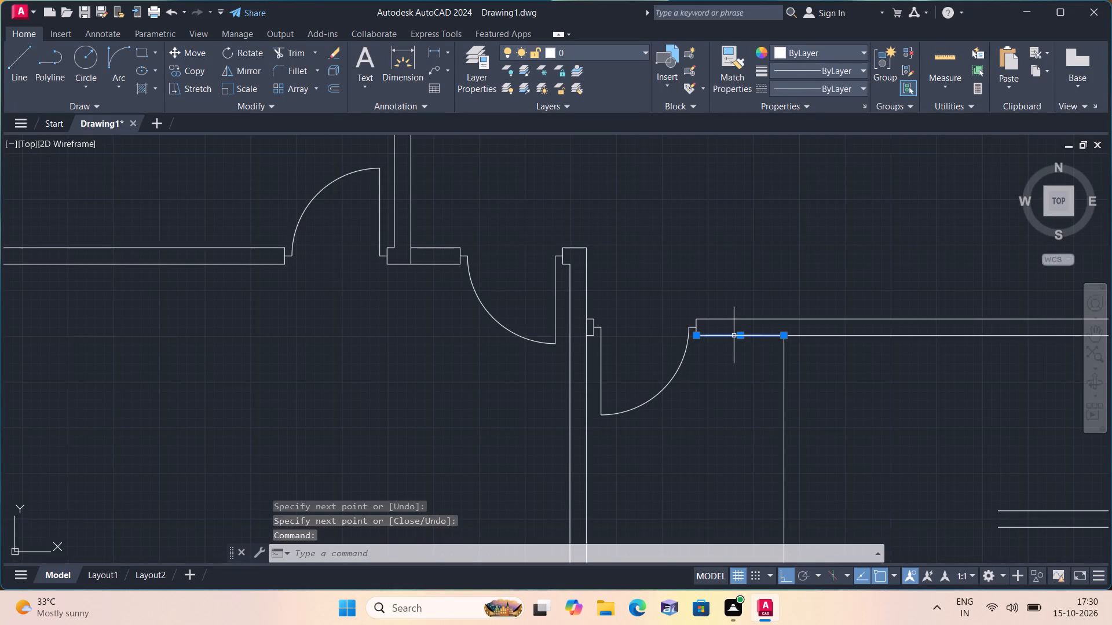
pyautogui.press('Delete')
# Extend both faces of the middle and lower partitions to meet the new vertical line.
pyautogui.write('exte')
pyautogui.press('space')
pyautogui.scroll(1, 734, 336)
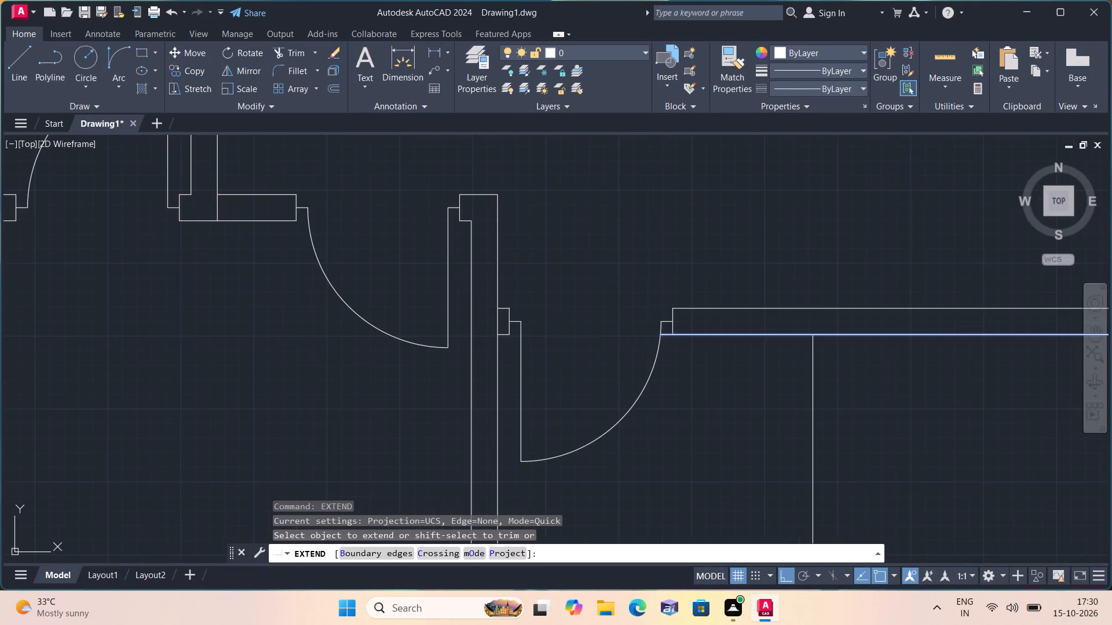
pyautogui.scroll(-3, 734, 336)
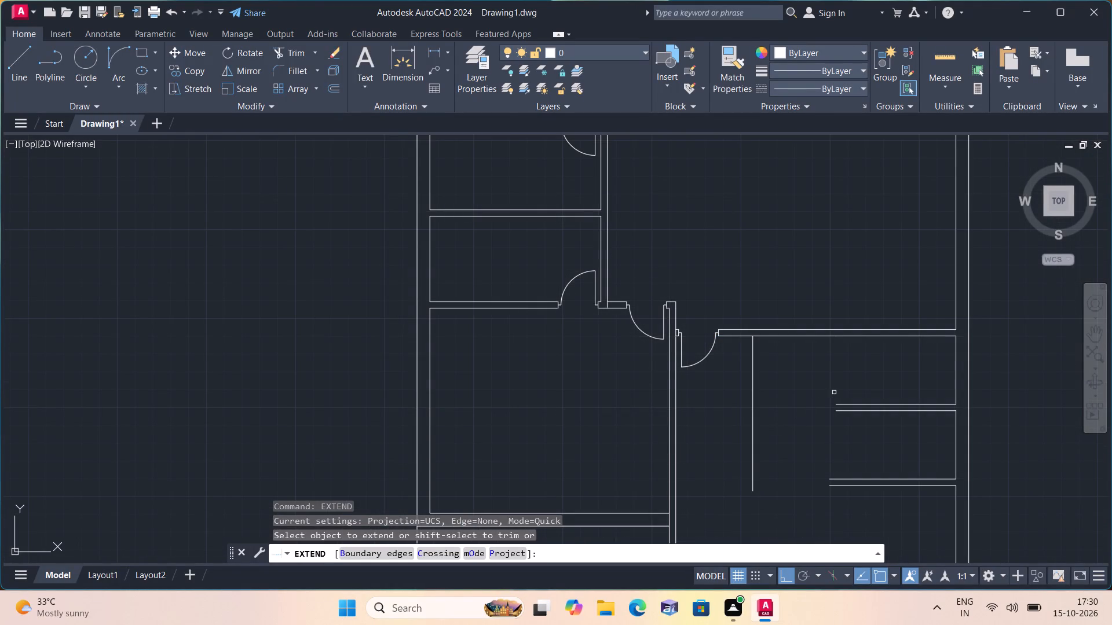
pyautogui.click(855, 389)
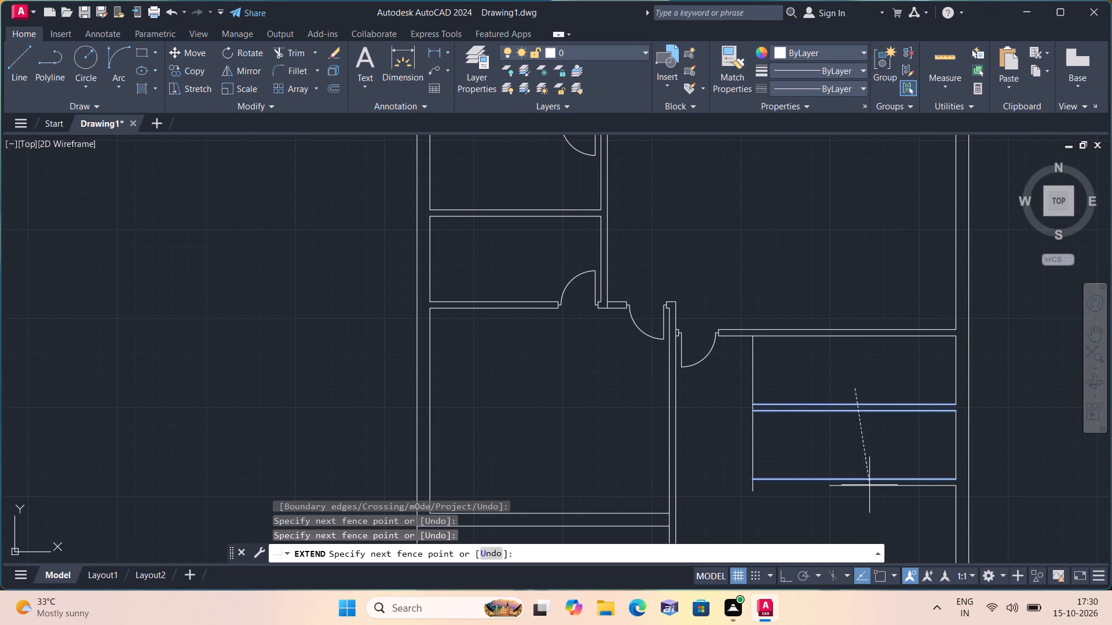
pyautogui.click(863, 486)
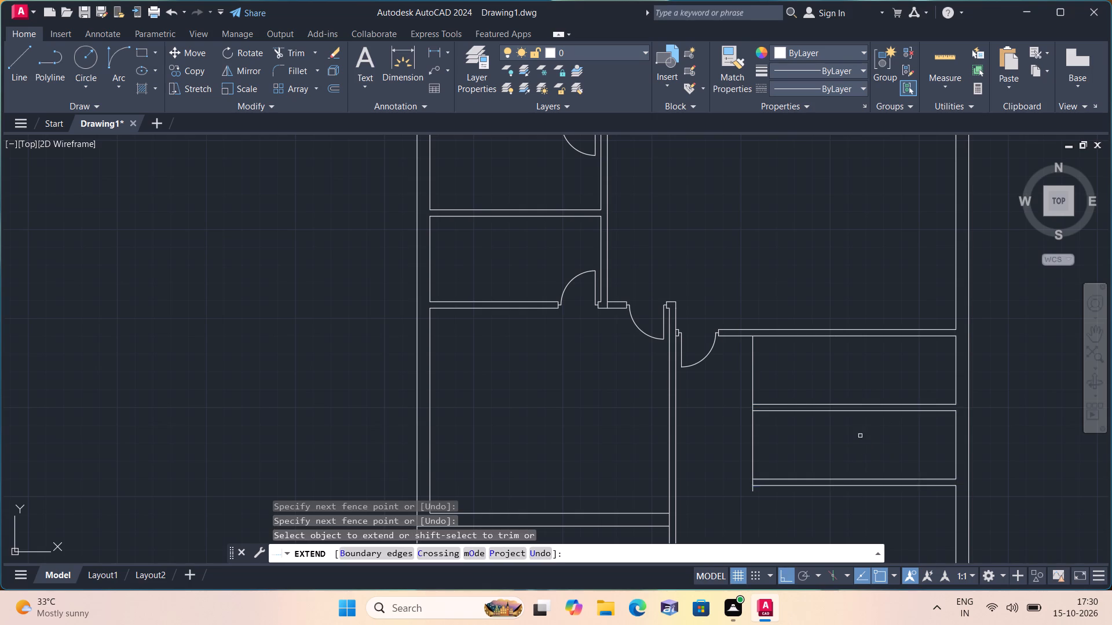
pyautogui.press('Escape')
# Trim the vertical line's overhang below the lower partition.
pyautogui.write('trim')
pyautogui.press('space')
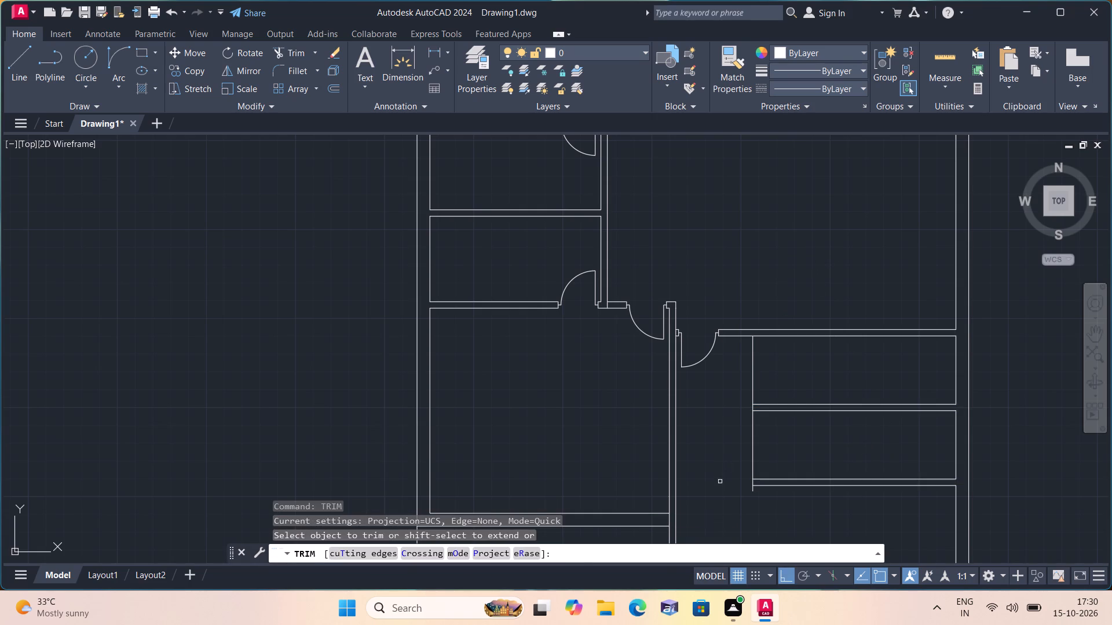
pyautogui.scroll(1, 714, 501)
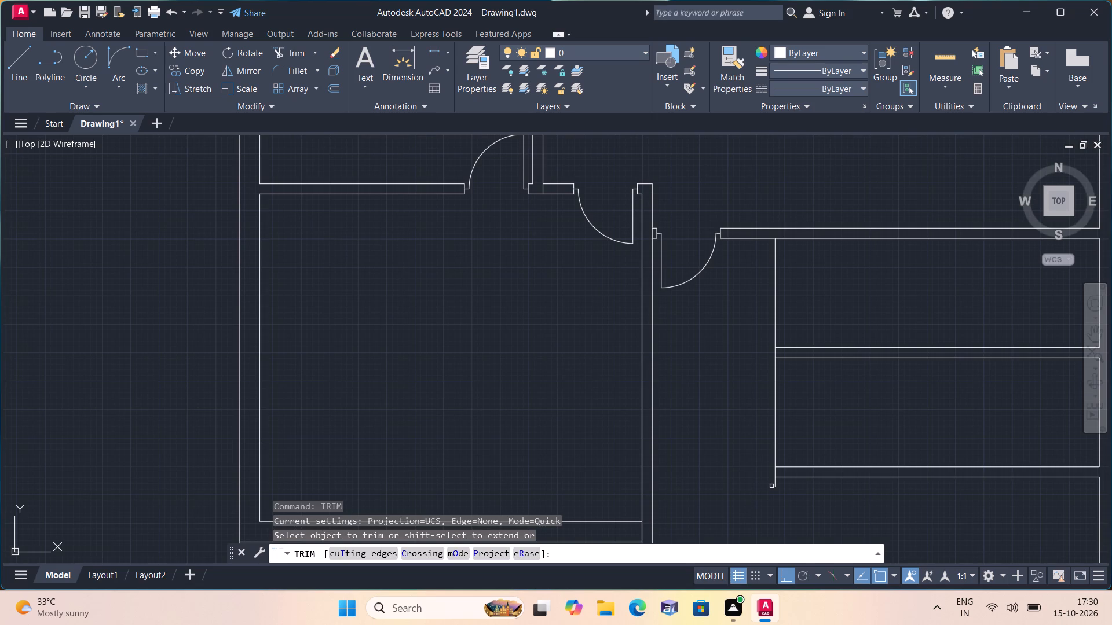
pyautogui.click(776, 484)
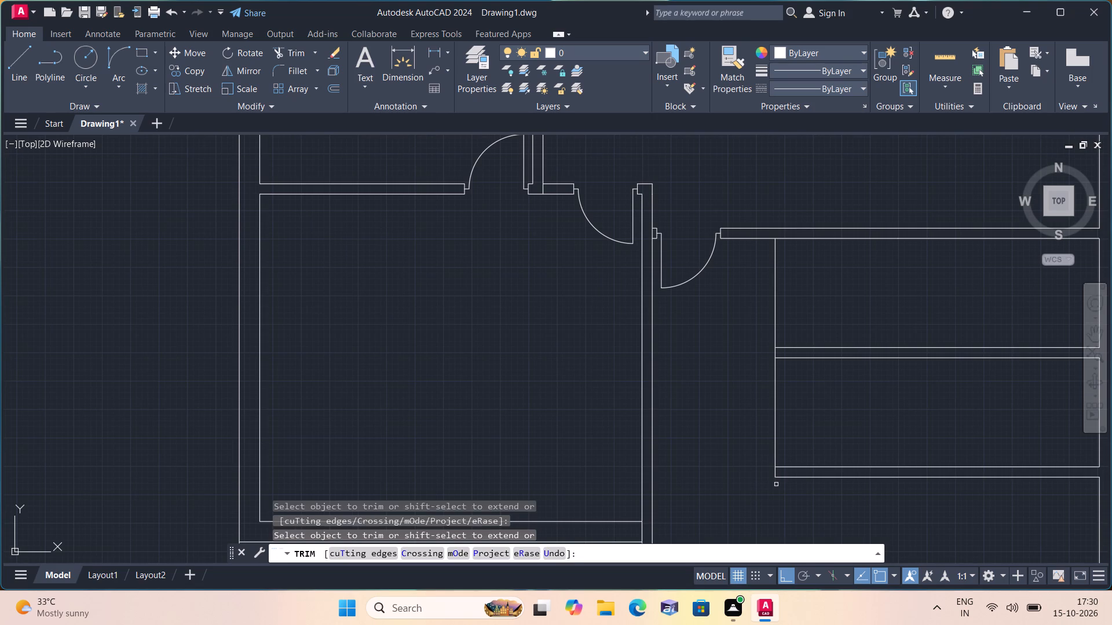
pyautogui.press('o')
pyautogui.press('Escape')
# Offset the vertical line 4.5" toward the small rooms to form the partition's second face.
pyautogui.write('offset 4.5"')
pyautogui.press('space')
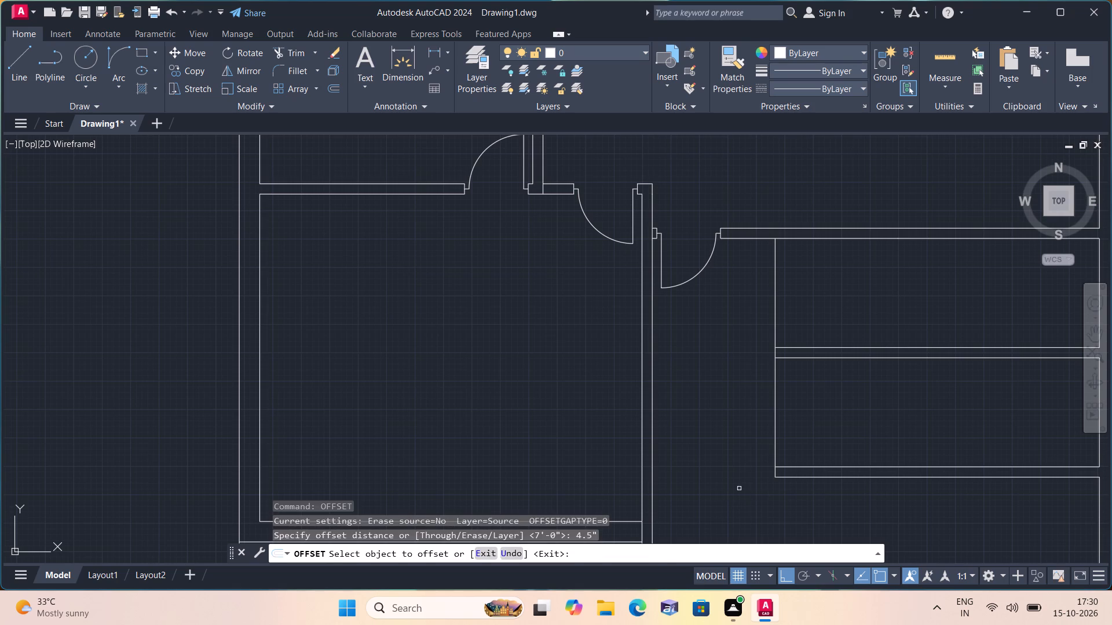
pyautogui.click(777, 354)
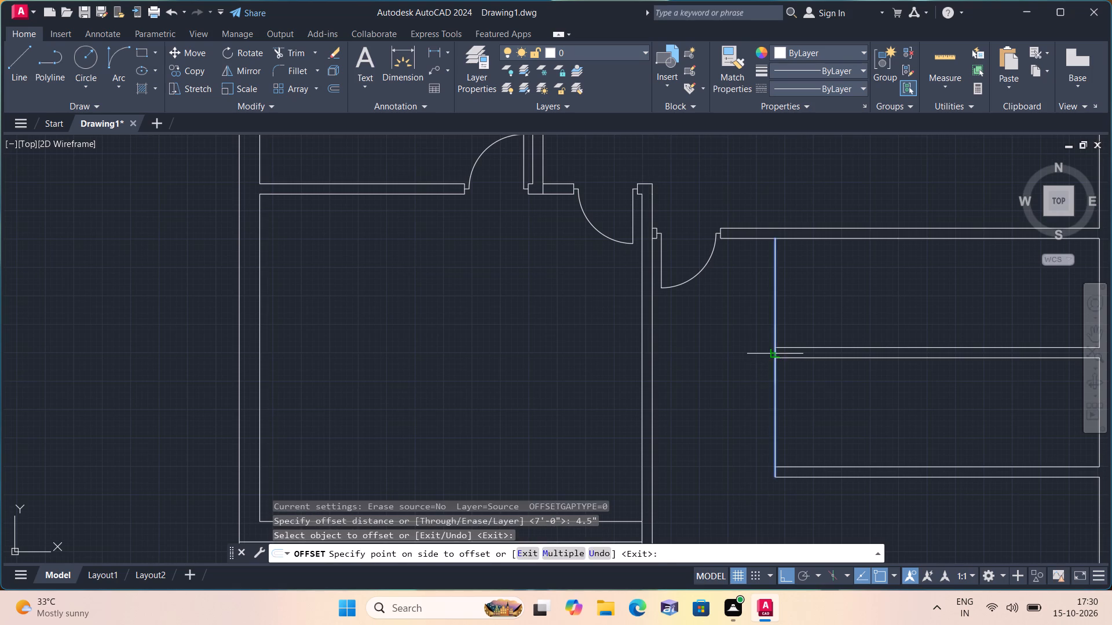
pyautogui.click(860, 337)
pyautogui.press('space')
# Trim the offset line from the lower room and from inside the middle and lower partitions, keeping only its upper-room part.
pyautogui.write('trim')
pyautogui.press('space')
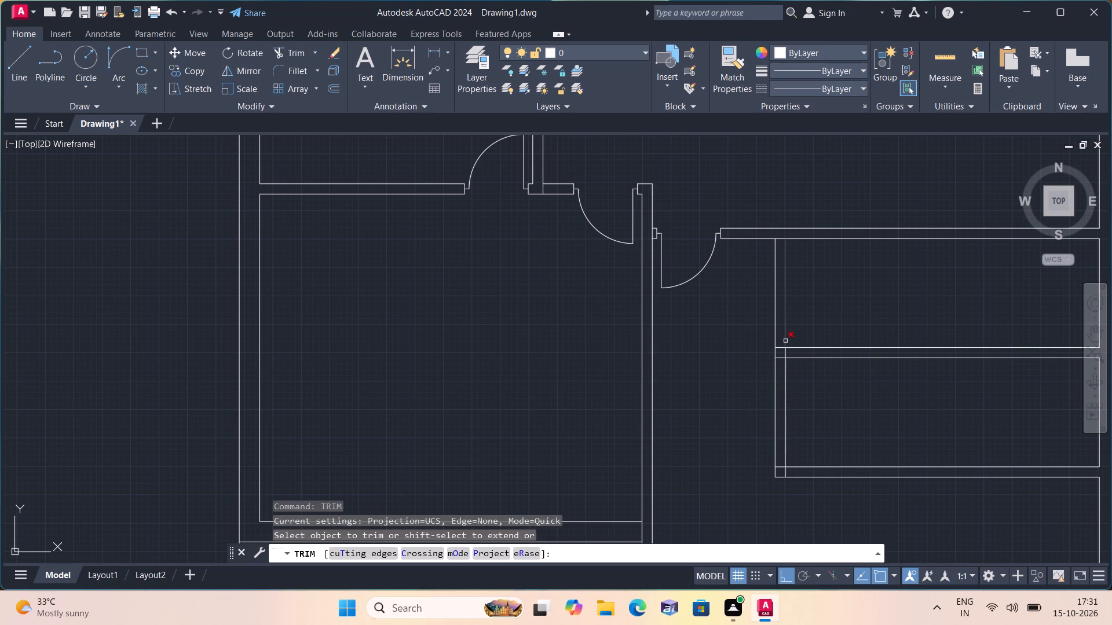
pyautogui.click(789, 385)
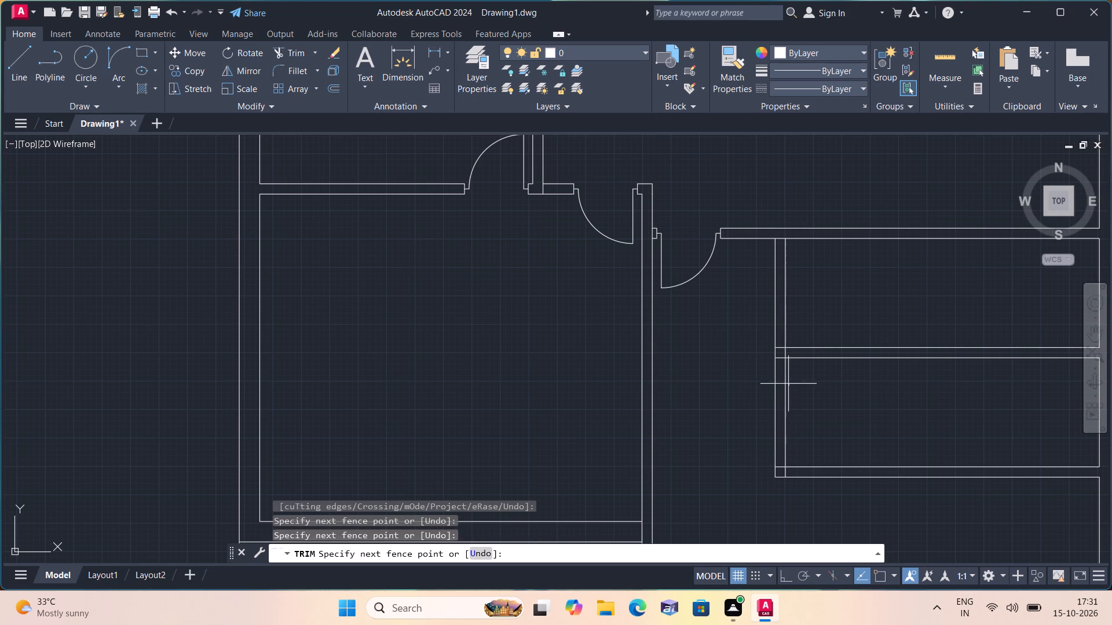
pyautogui.click(784, 379)
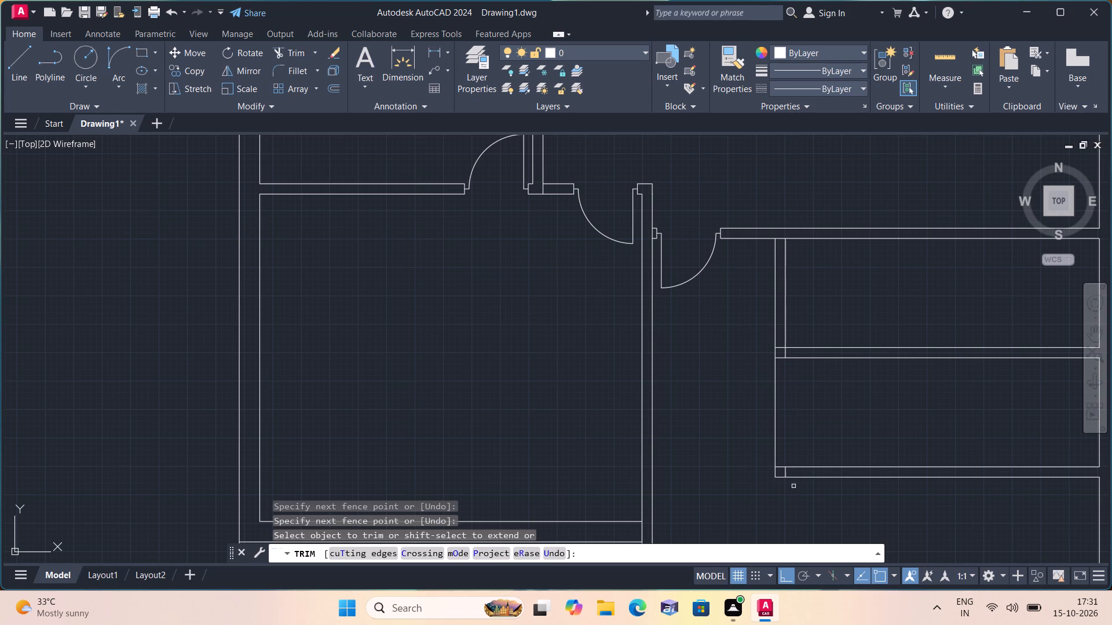
pyautogui.scroll(2, 780, 480)
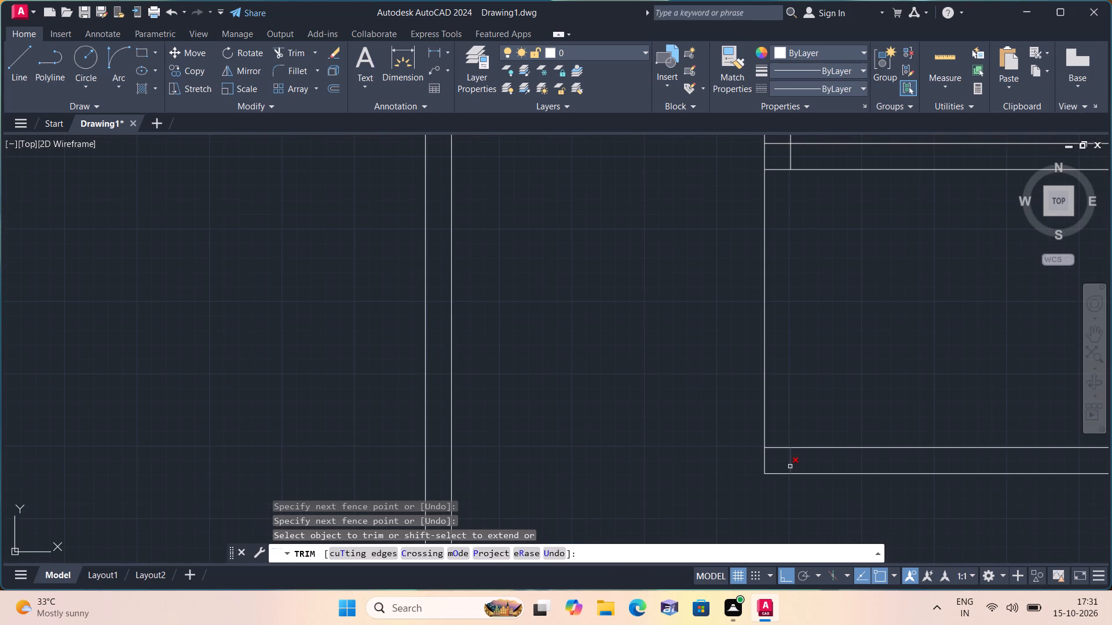
pyautogui.click(790, 466)
pyautogui.scroll(-2, 790, 454)
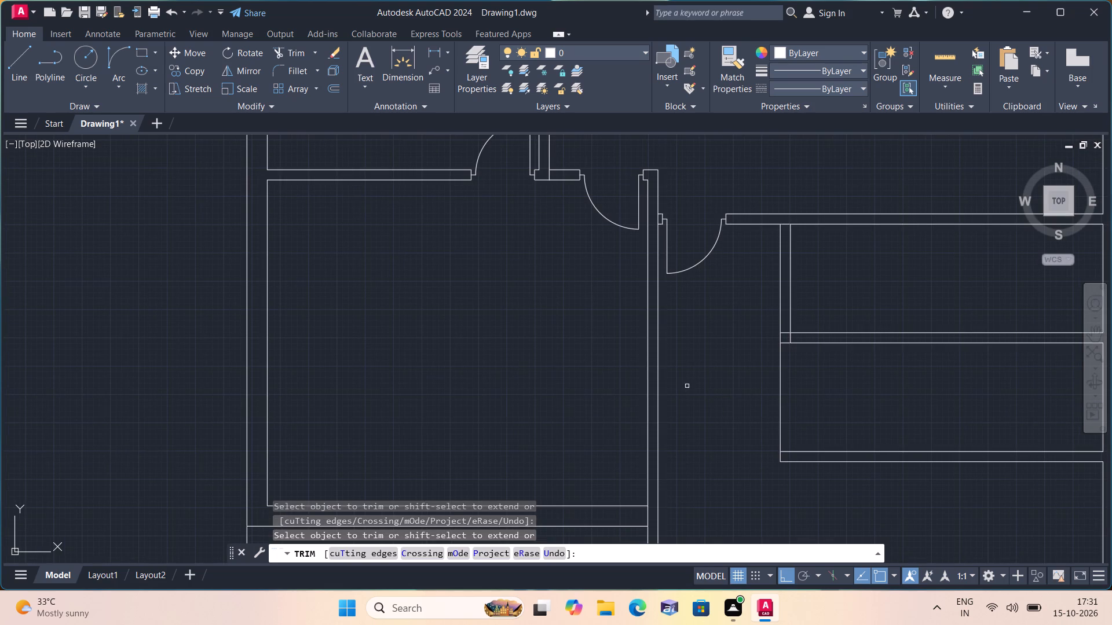
pyautogui.scroll(2, 806, 337)
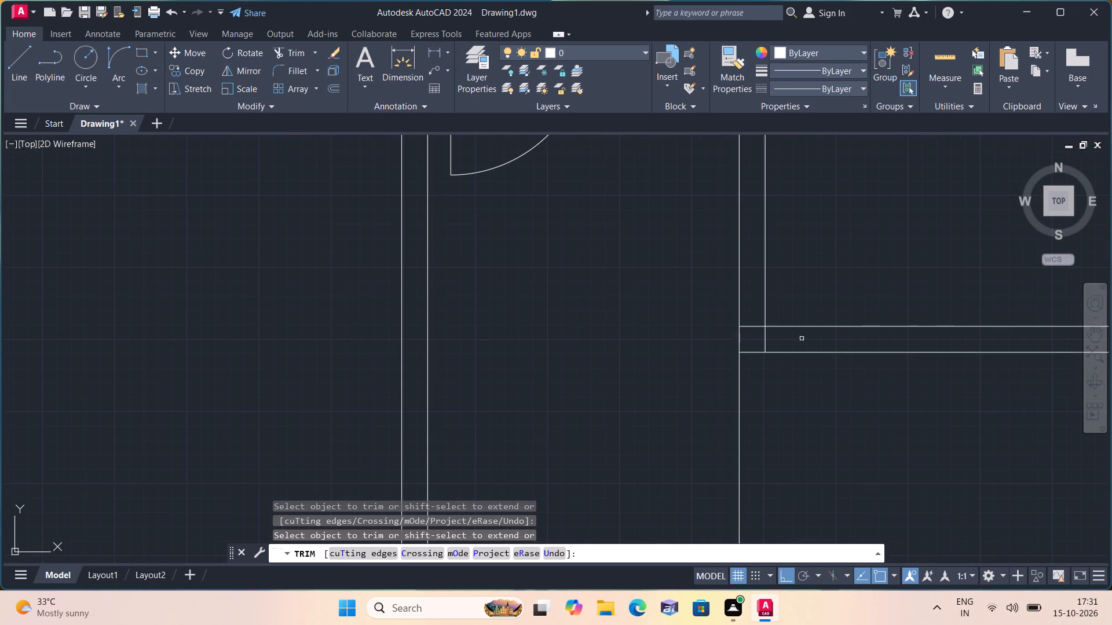
pyautogui.click(763, 330)
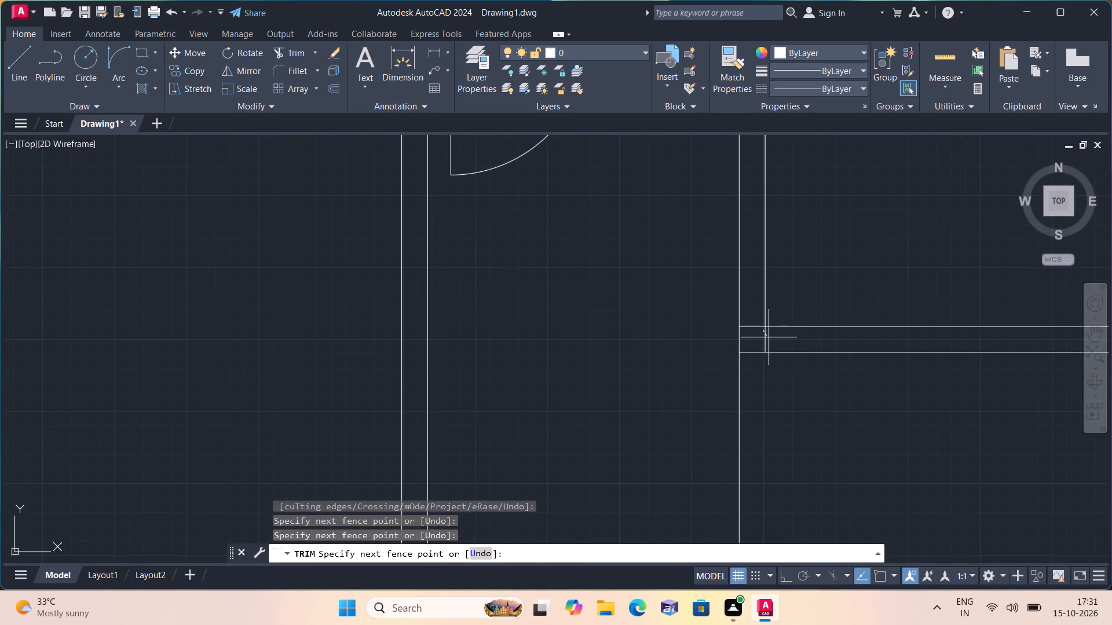
pyautogui.click(770, 337)
pyautogui.scroll(-2, 771, 337)
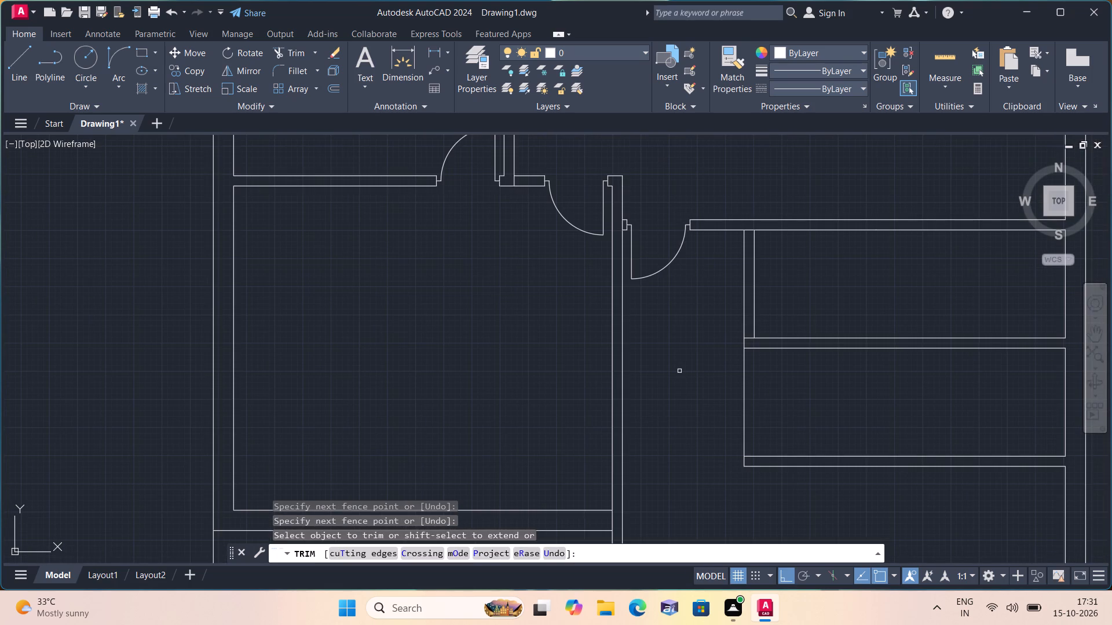
pyautogui.press('space')
# Draw a line across the upper room's vertical partition 2' below the top wall, then erase the 2' guide segment.
pyautogui.write('l')
pyautogui.press('space')
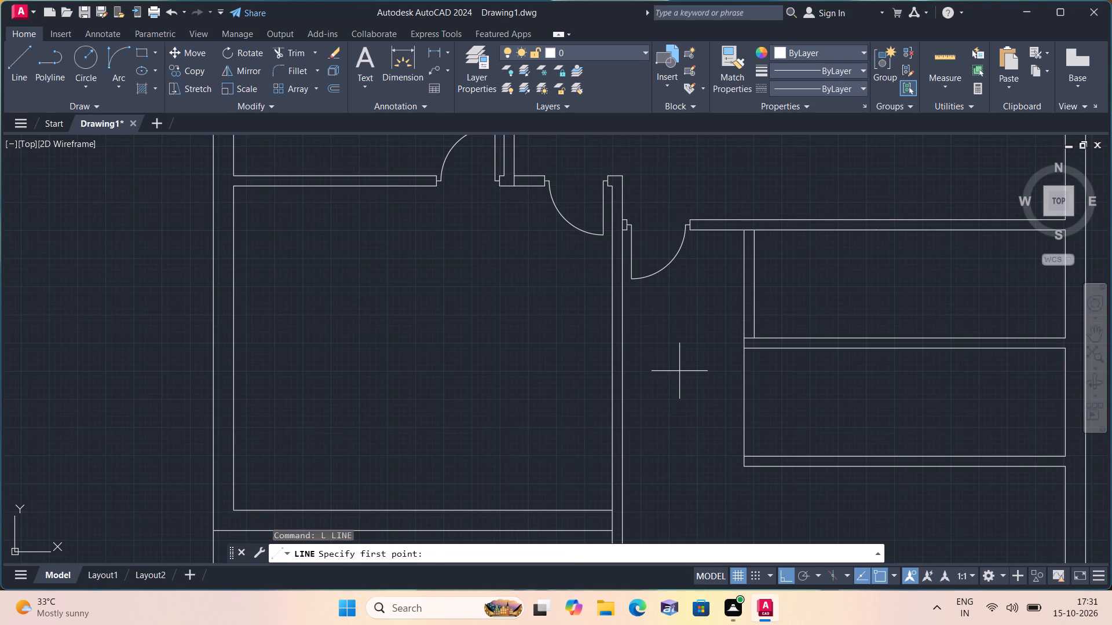
pyautogui.scroll(1, 752, 252)
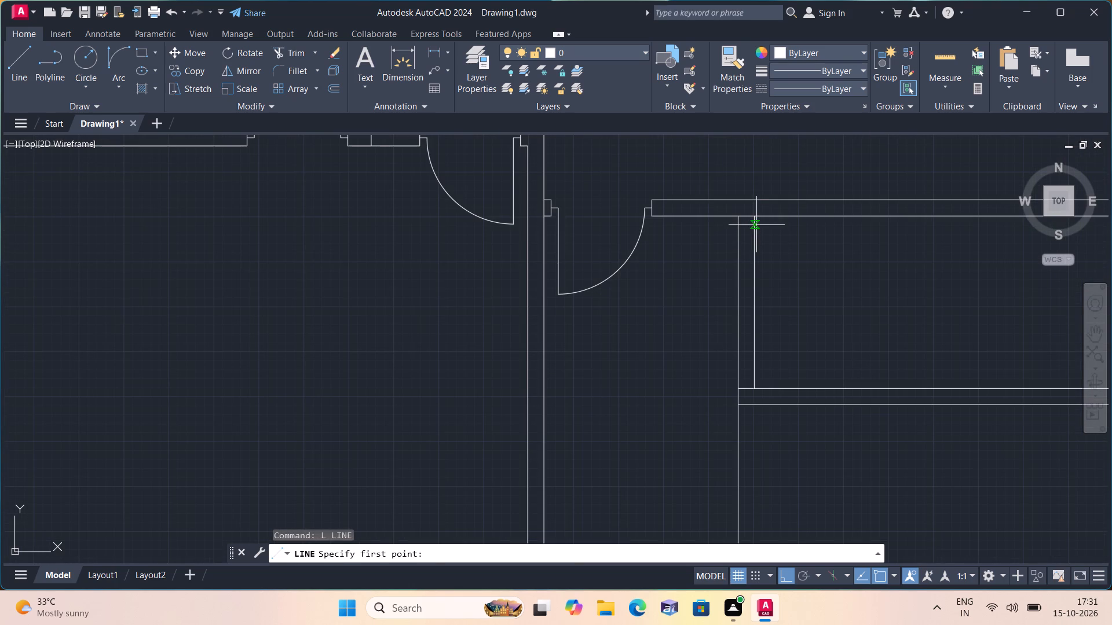
pyautogui.click(755, 219)
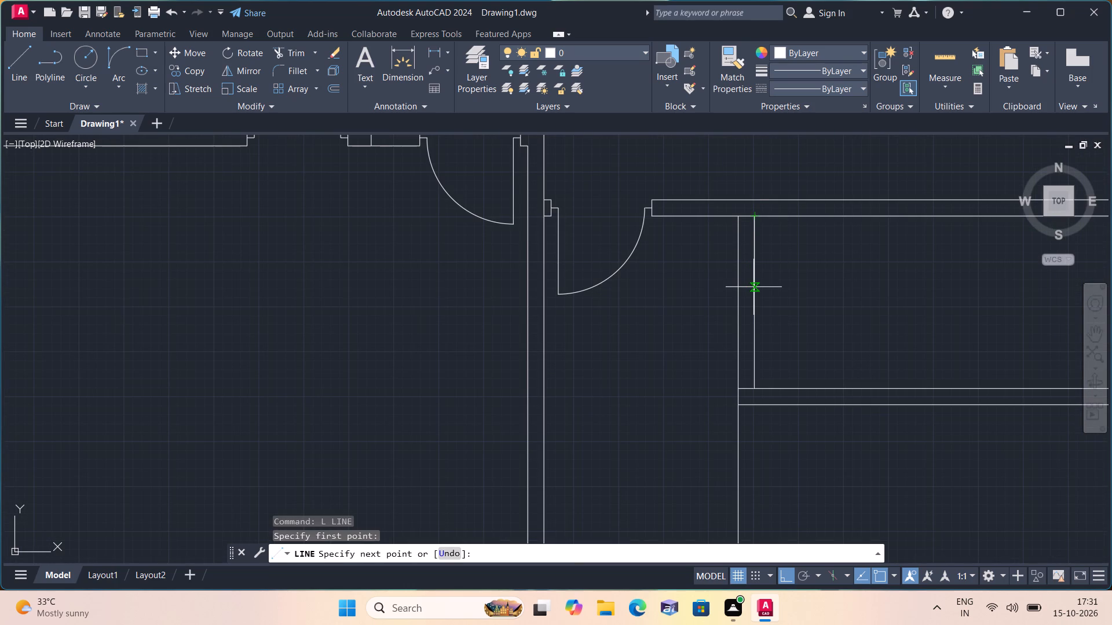
pyautogui.write("2'")
pyautogui.press('space')
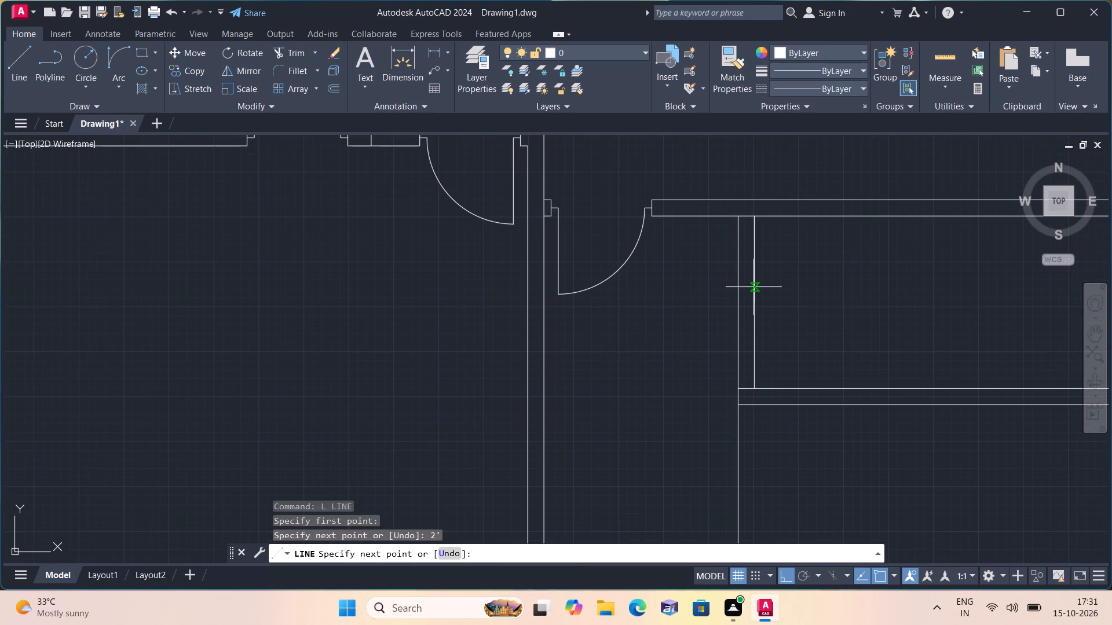
pyautogui.click(741, 299)
pyautogui.press('space')
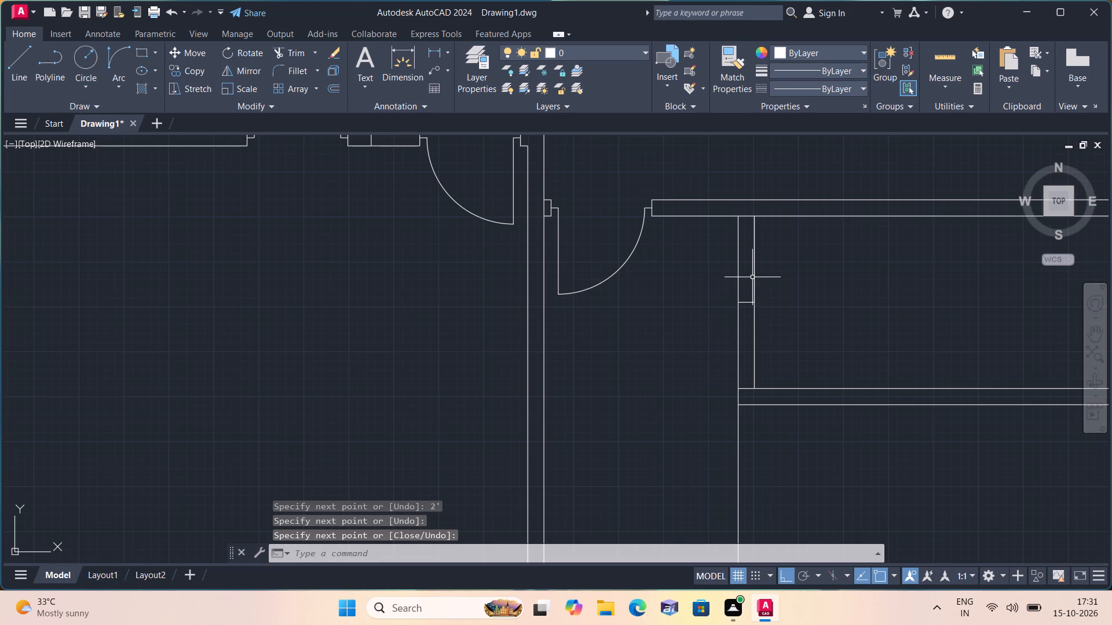
pyautogui.click(752, 277)
pyautogui.press('Delete')
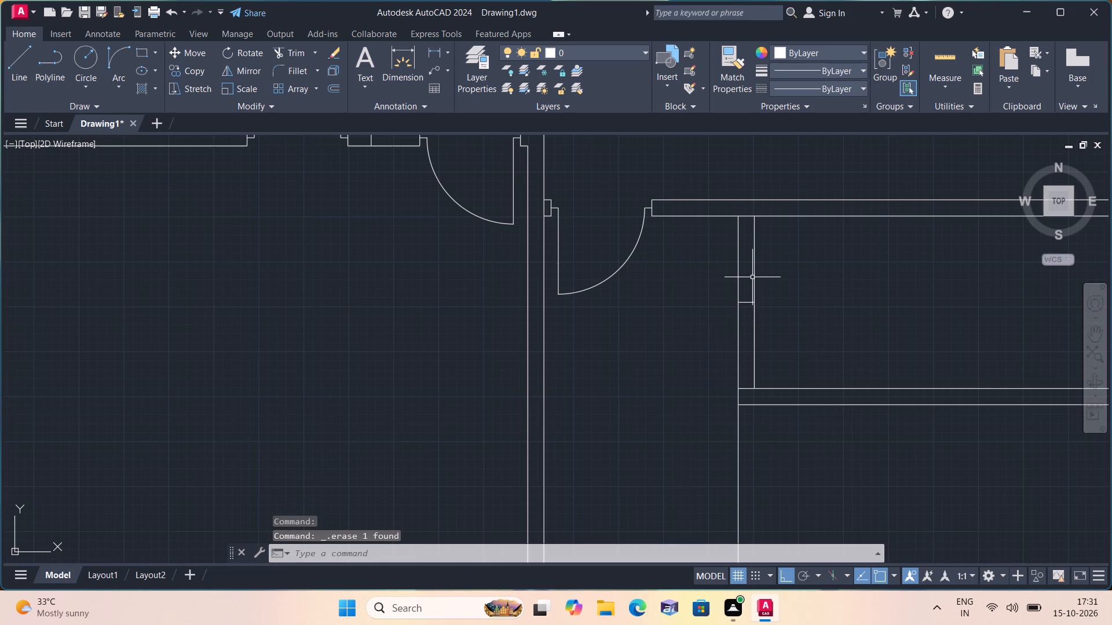
# Trim both partition faces below the new end line and the wall line crossing the partition's top junction.
pyautogui.press('t')
pyautogui.write('rim')
pyautogui.press('space')
pyautogui.scroll(1, 752, 277)
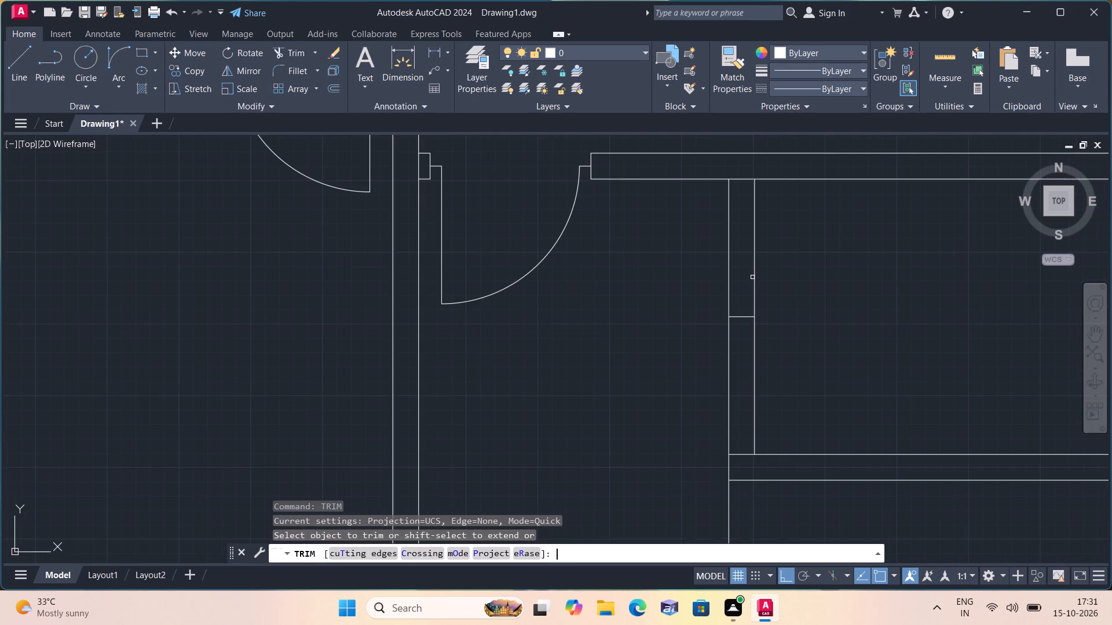
pyautogui.click(827, 328)
pyautogui.click(576, 391)
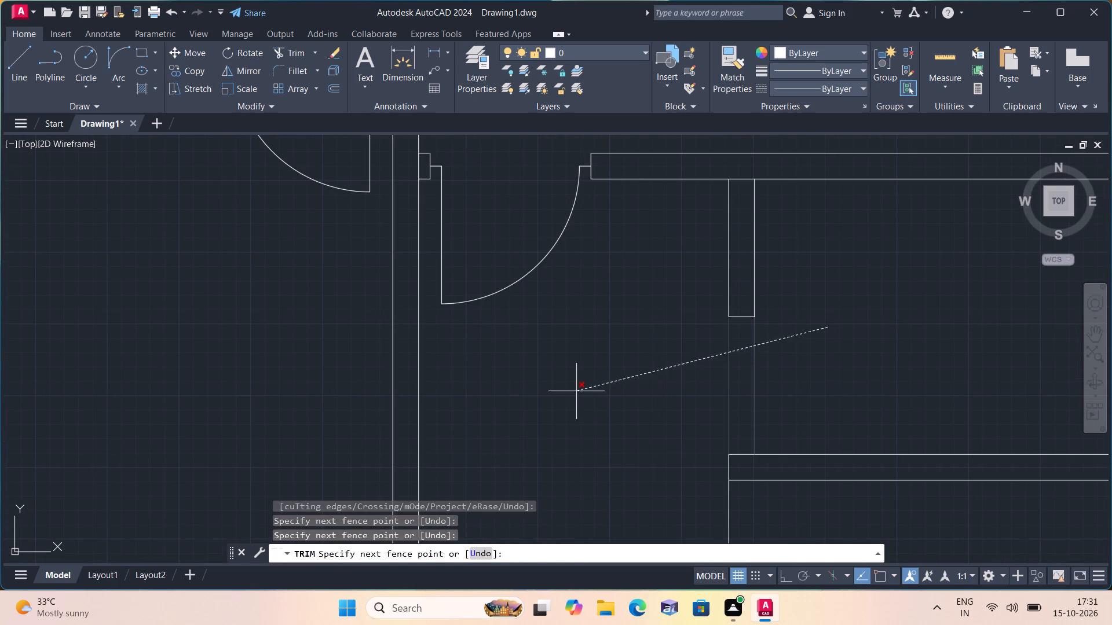
pyautogui.click(734, 178)
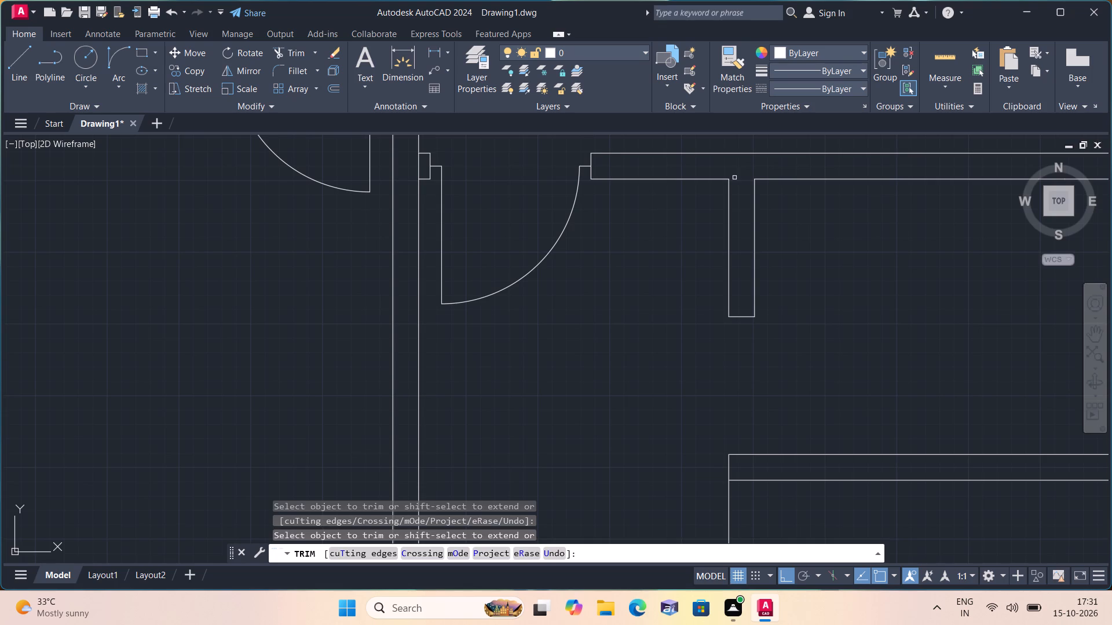
pyautogui.press('space')
# Offset the lower small room's outer vertical line successively by 10" into the room to create the first five stair tread lines.
pyautogui.write("off 10'")
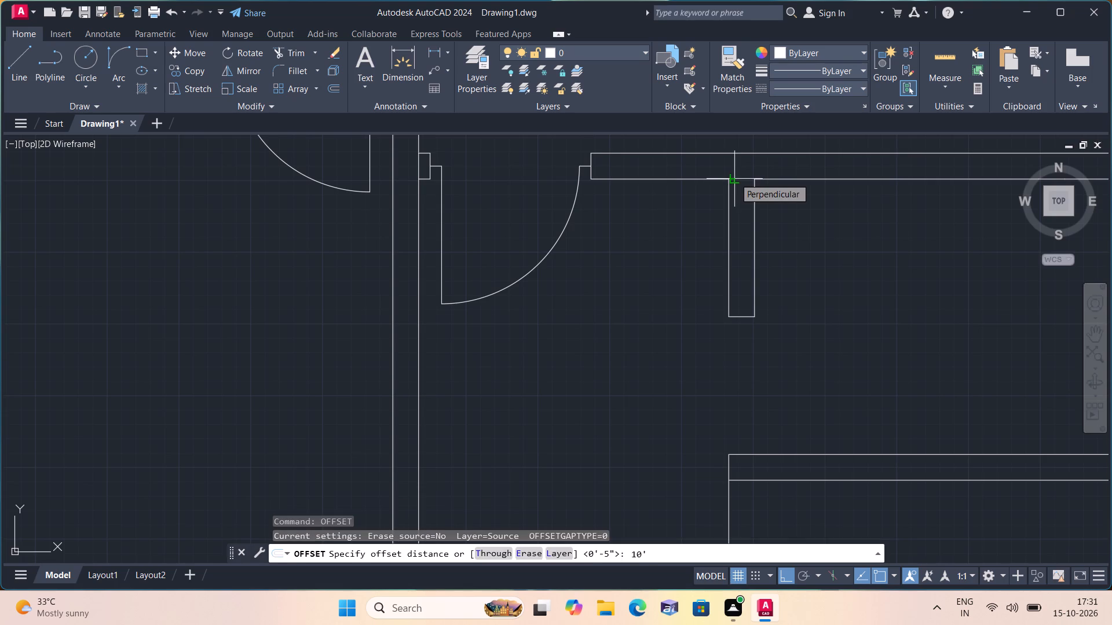
pyautogui.press('BackSpace')
pyautogui.write('"')
pyautogui.press('space')
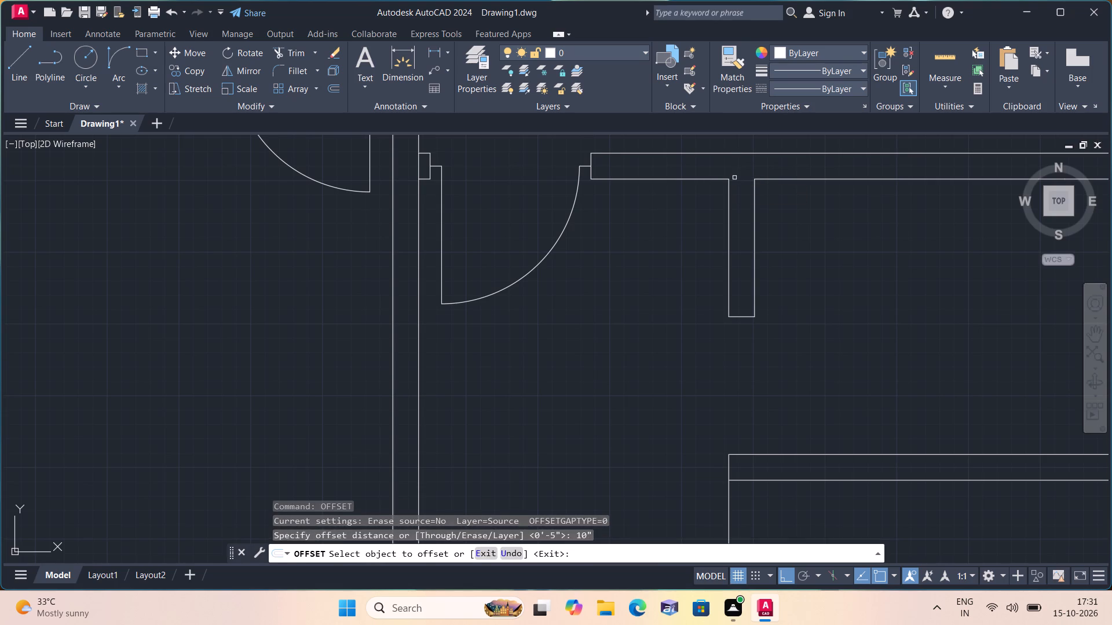
pyautogui.scroll(-3, 734, 178)
pyautogui.moveTo(734, 218); pyautogui.dragTo(723, 196, button='middle')
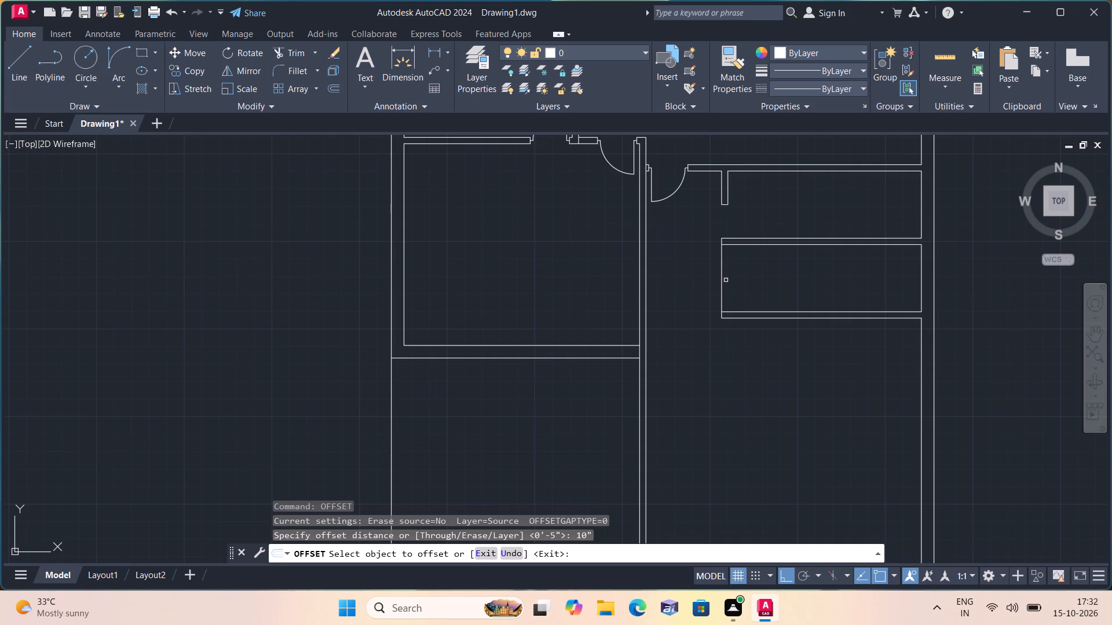
pyautogui.click(723, 286)
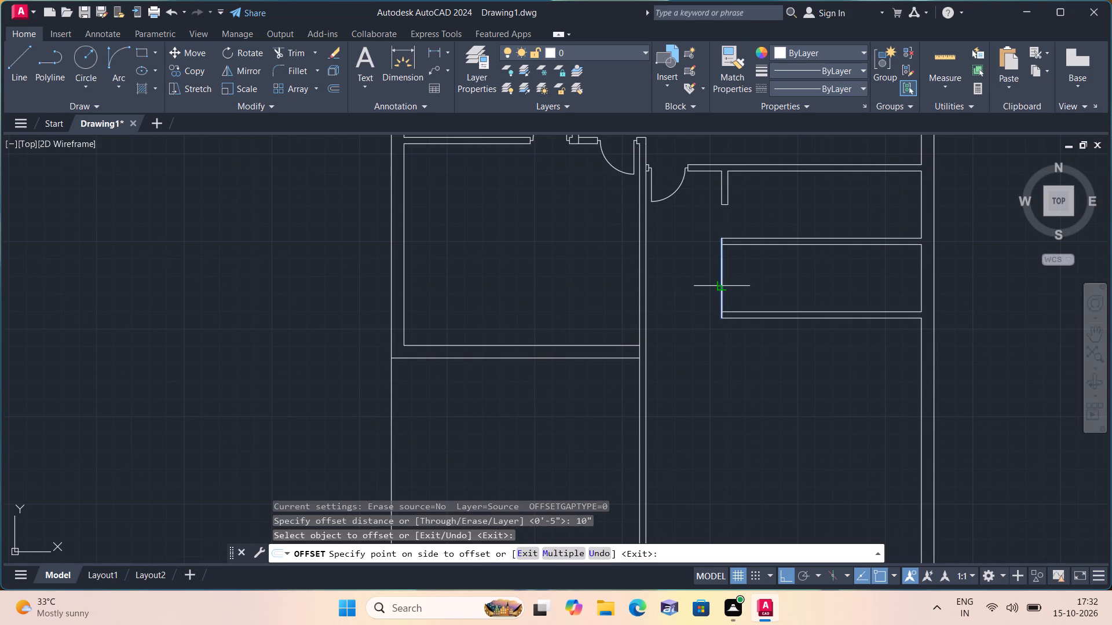
pyautogui.click(733, 283)
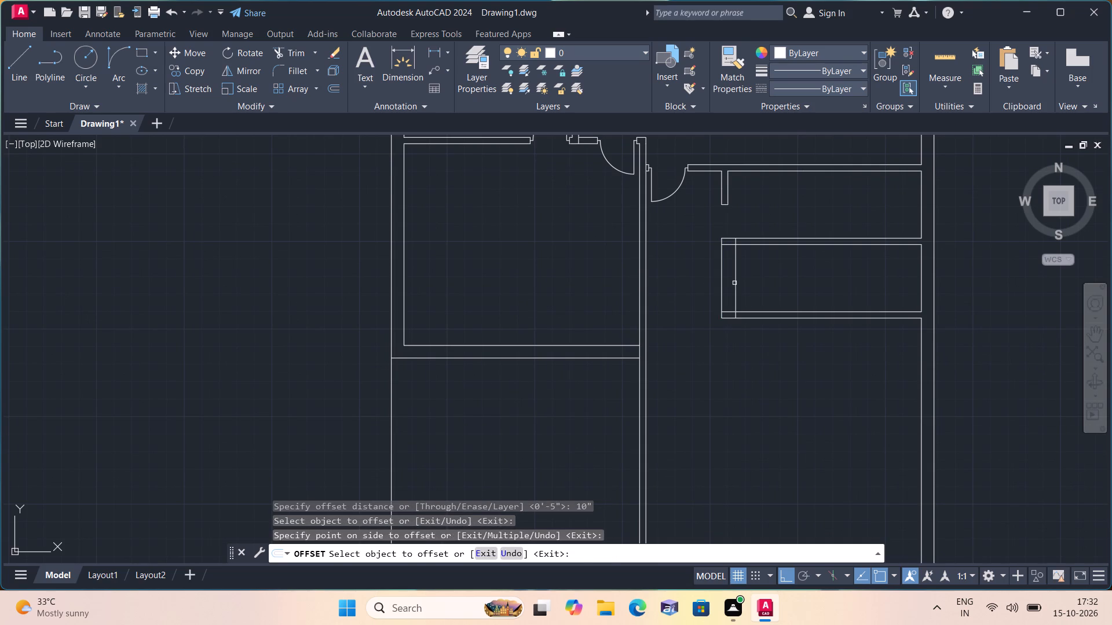
pyautogui.click(734, 282)
pyautogui.click(743, 282)
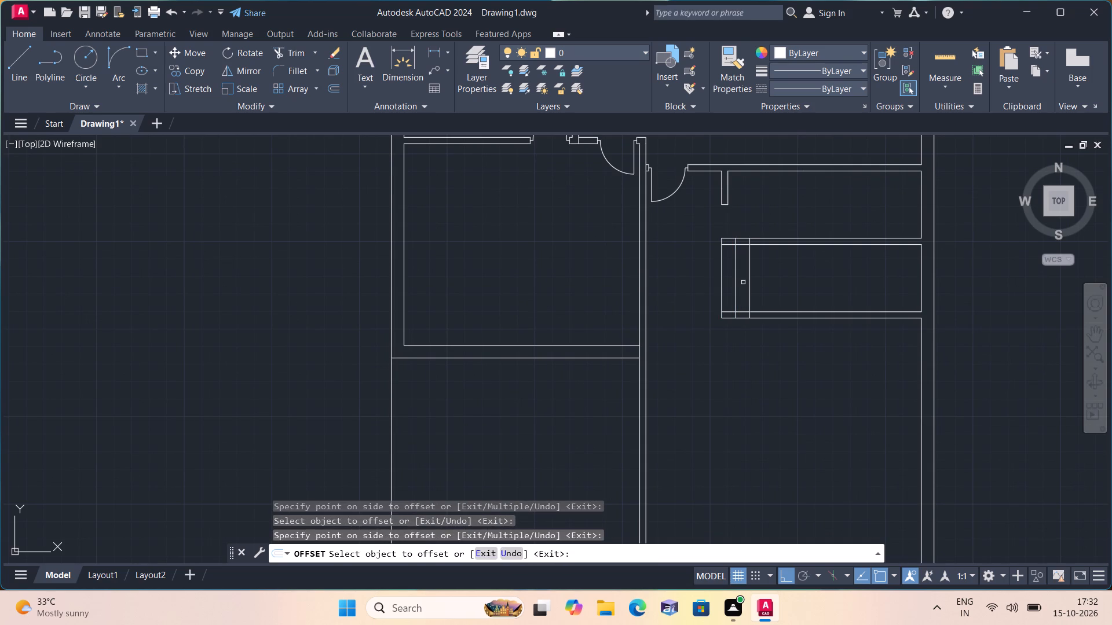
pyautogui.click(749, 283)
pyautogui.click(761, 285)
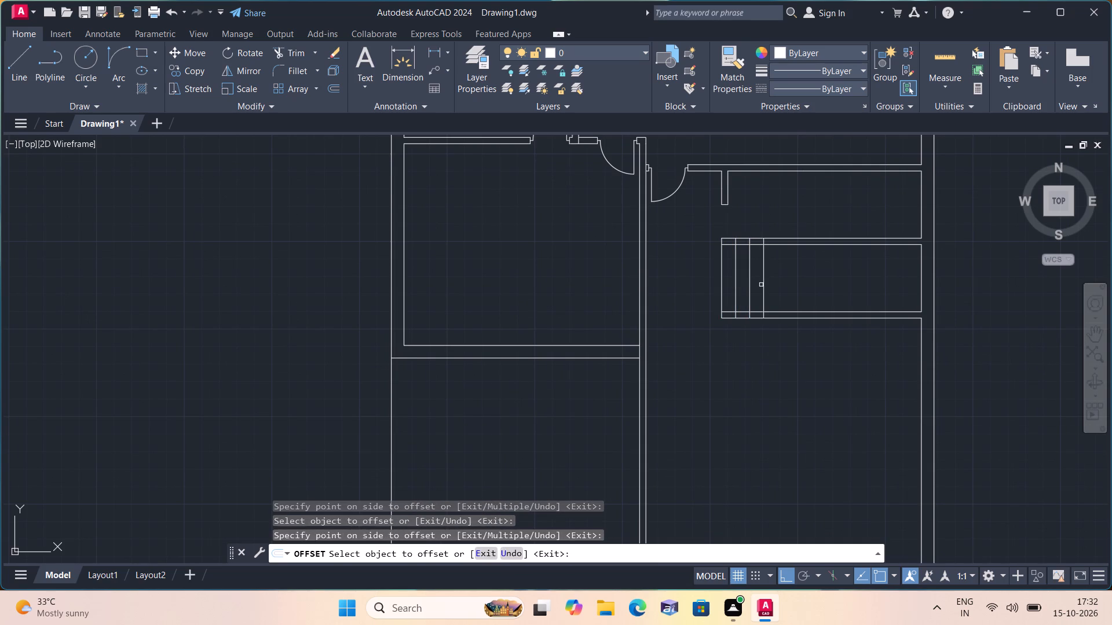
pyautogui.click(762, 286)
pyautogui.click(775, 286)
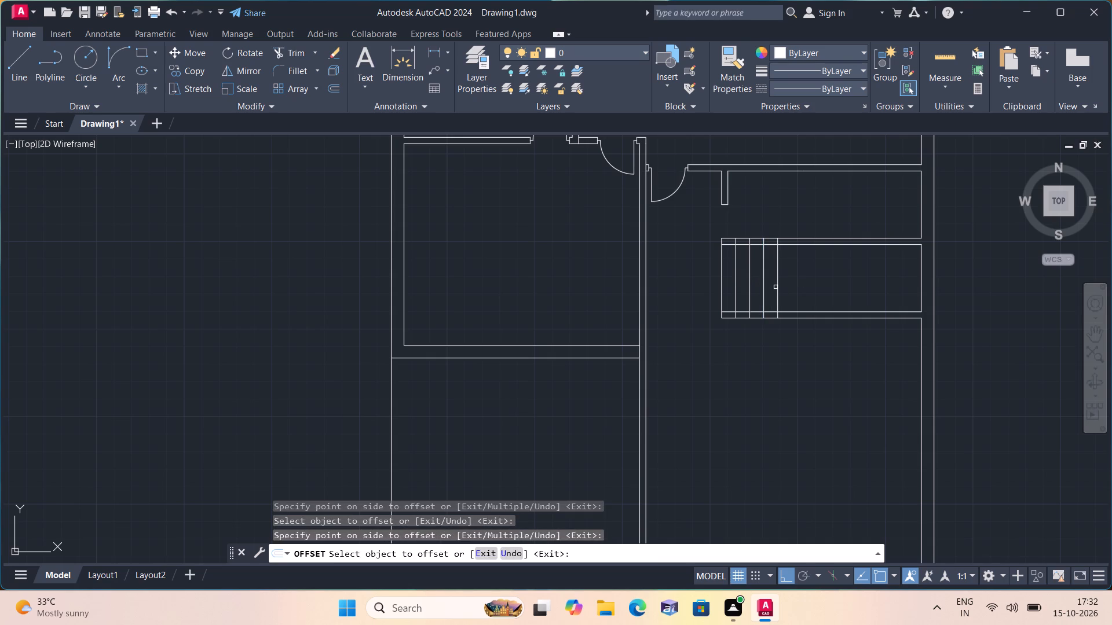
pyautogui.click(776, 287)
pyautogui.click(777, 288)
pyautogui.click(788, 288)
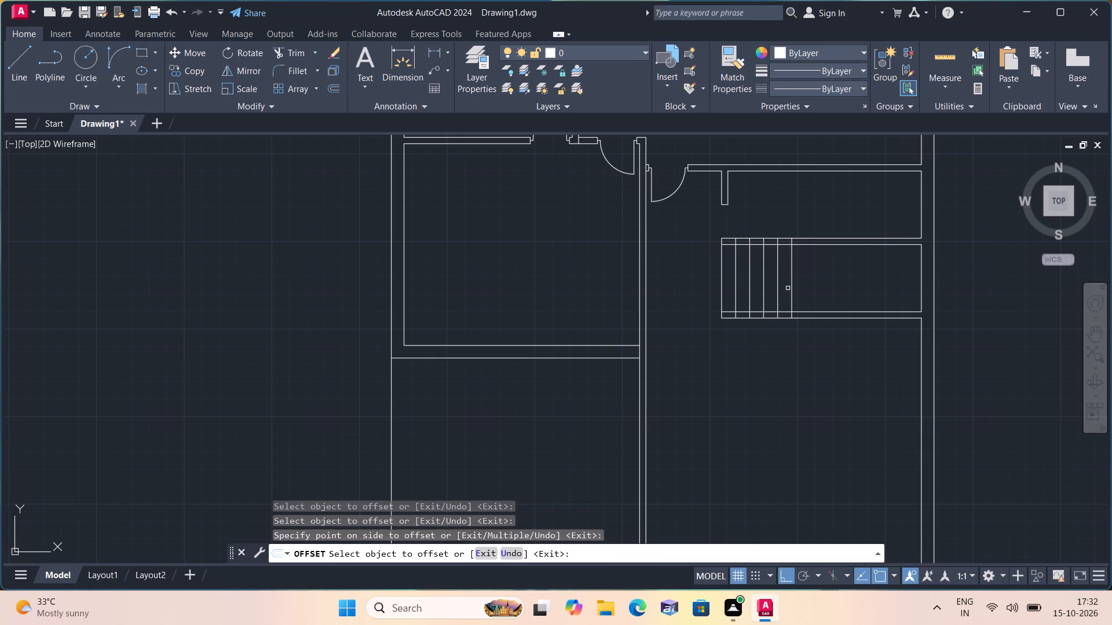
# Continue the stair with four more tread lines, each offset 10" from the previous one toward the outer wall.
pyautogui.click(790, 291)
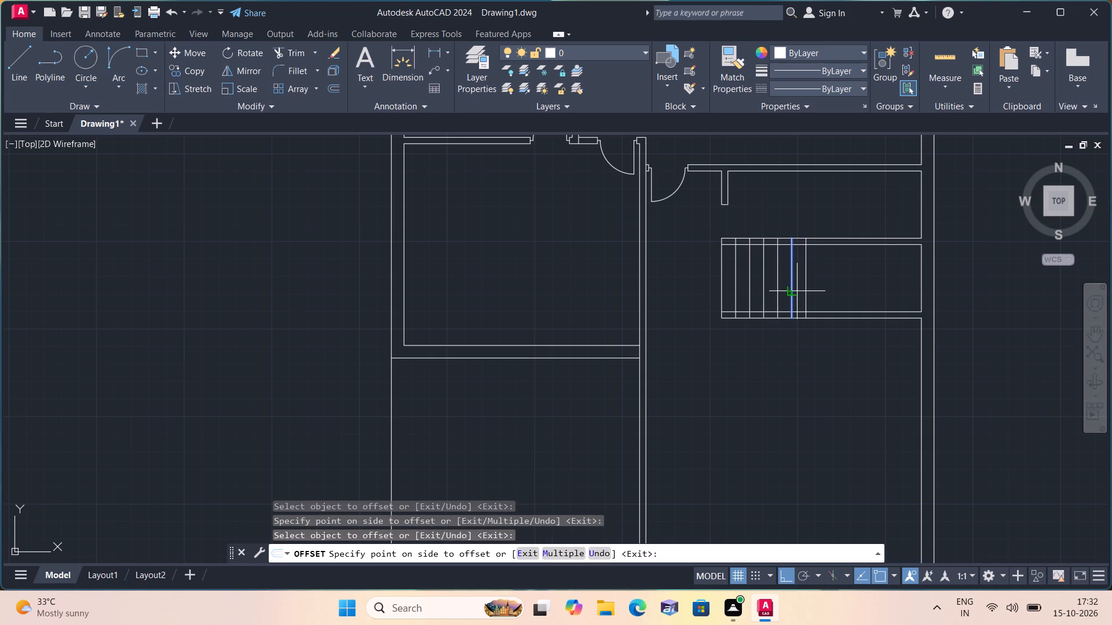
pyautogui.click(797, 291)
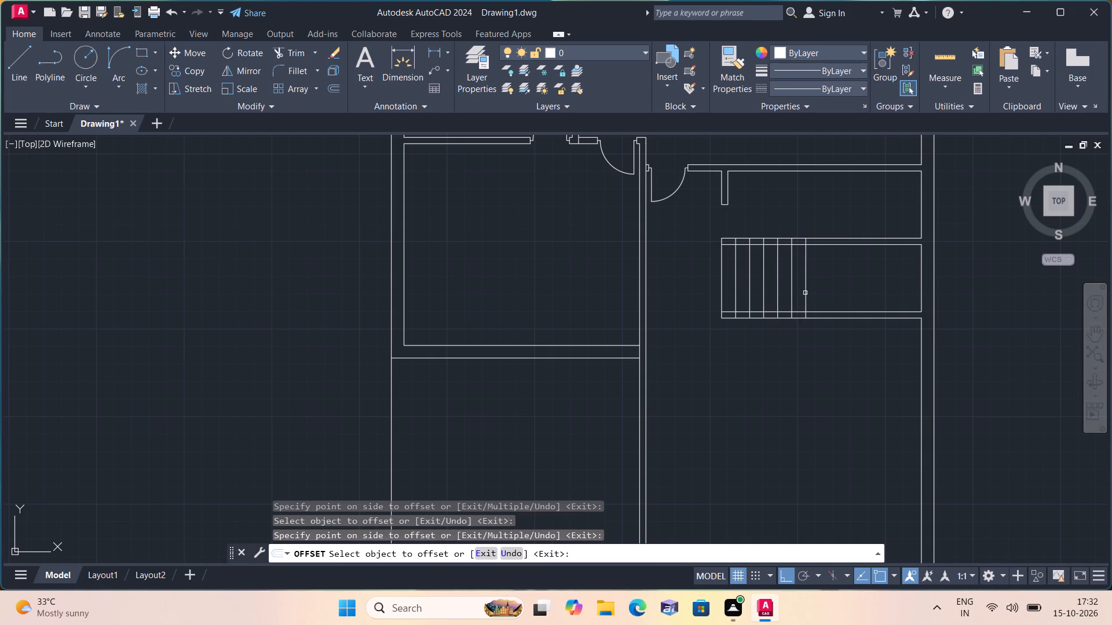
pyautogui.click(805, 293)
pyautogui.click(809, 292)
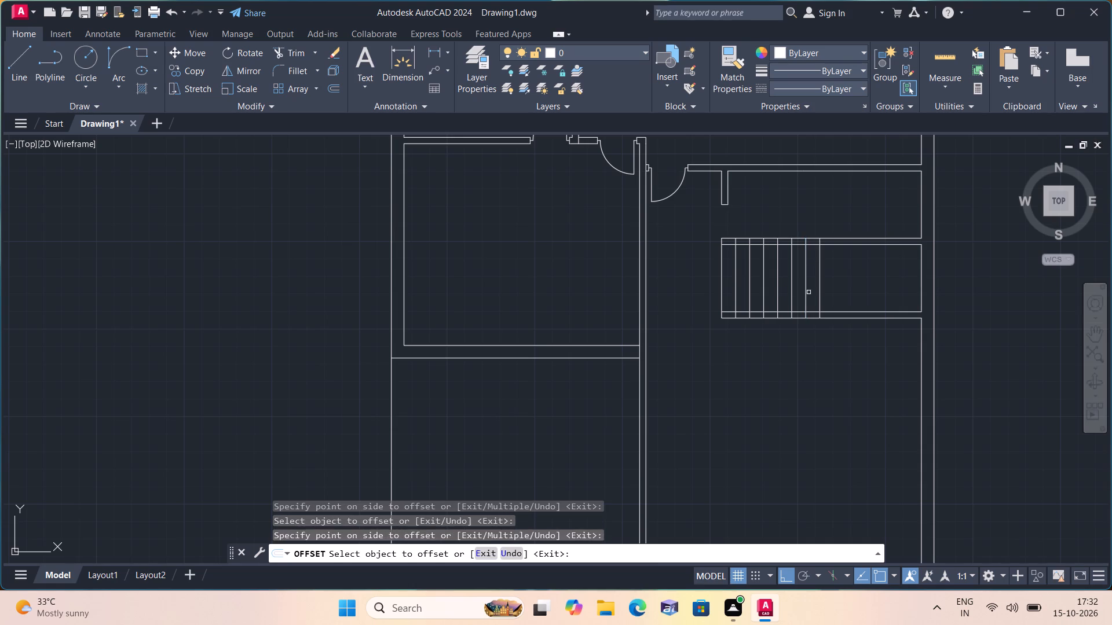
pyautogui.click(815, 295)
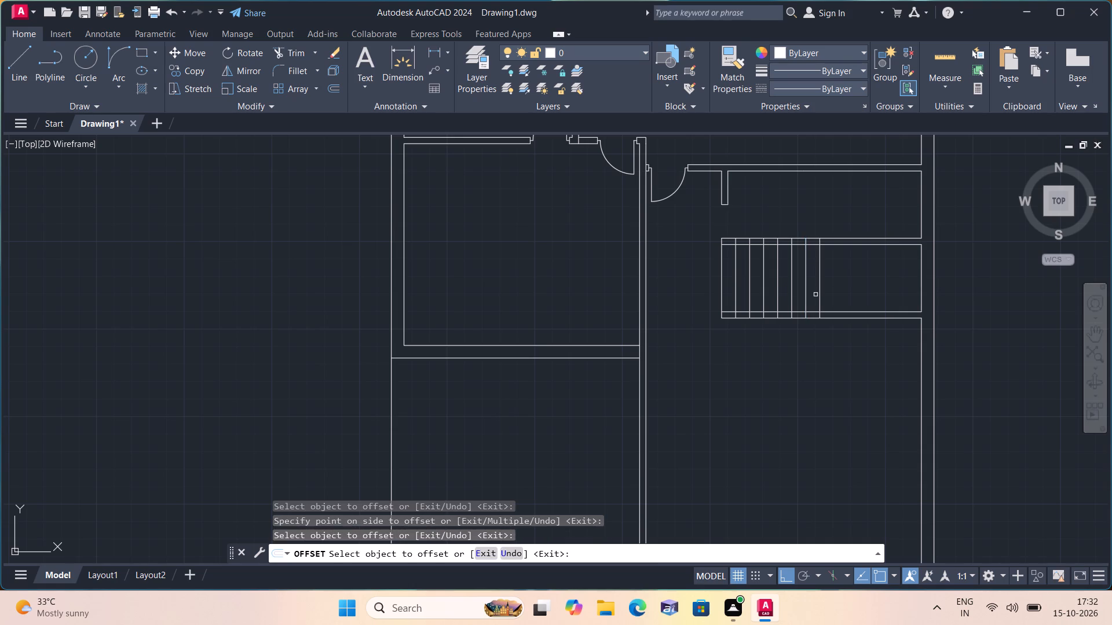
pyautogui.click(818, 295)
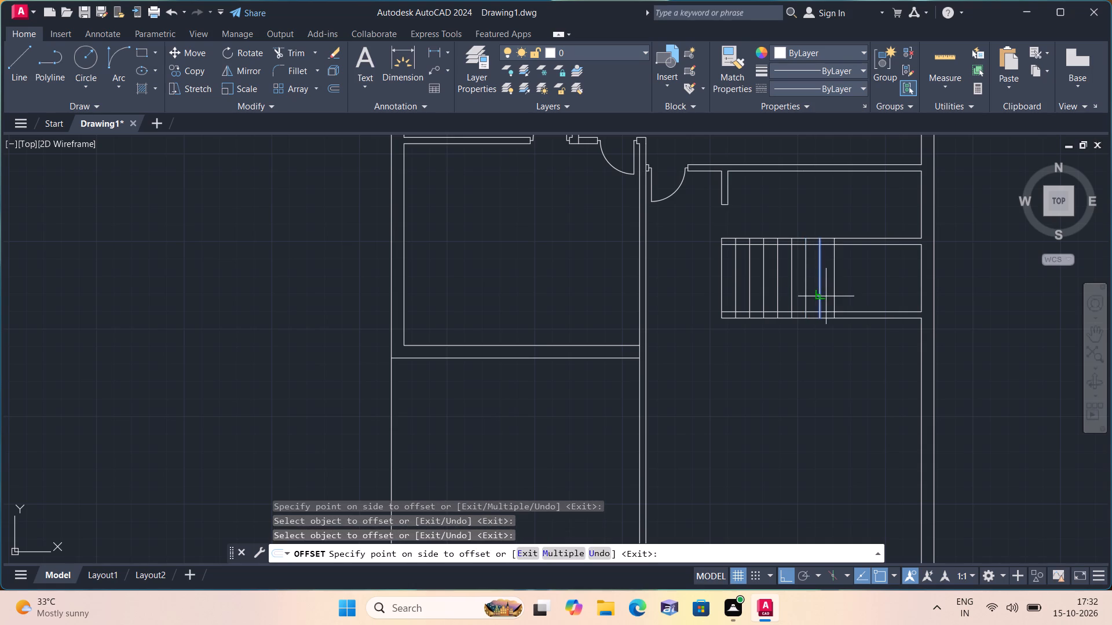
pyautogui.click(826, 296)
pyautogui.click(832, 297)
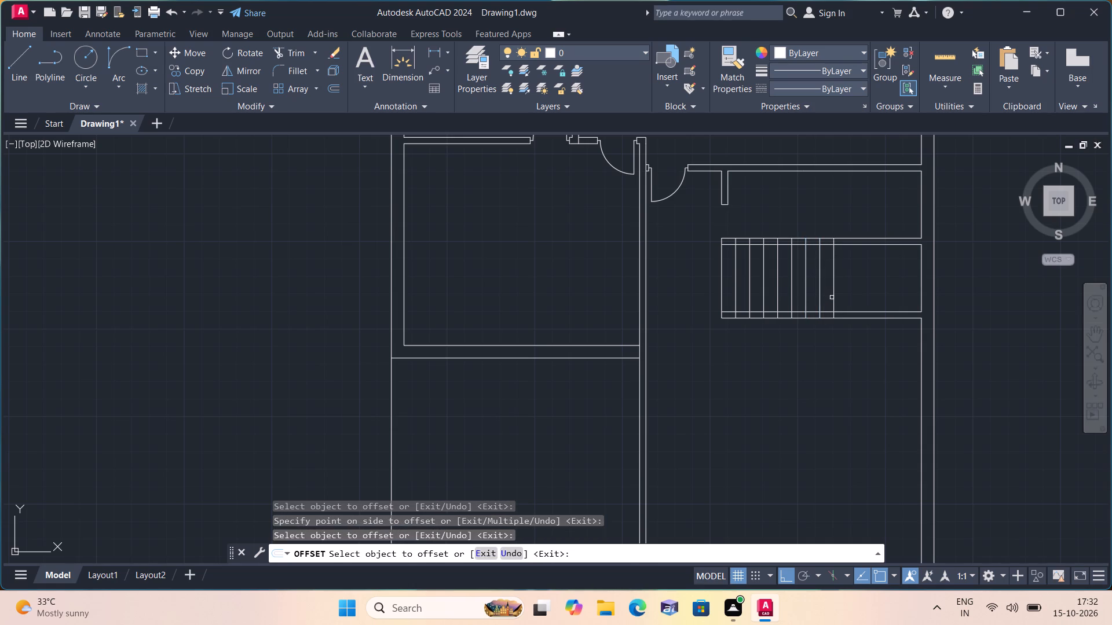
pyautogui.click(832, 297)
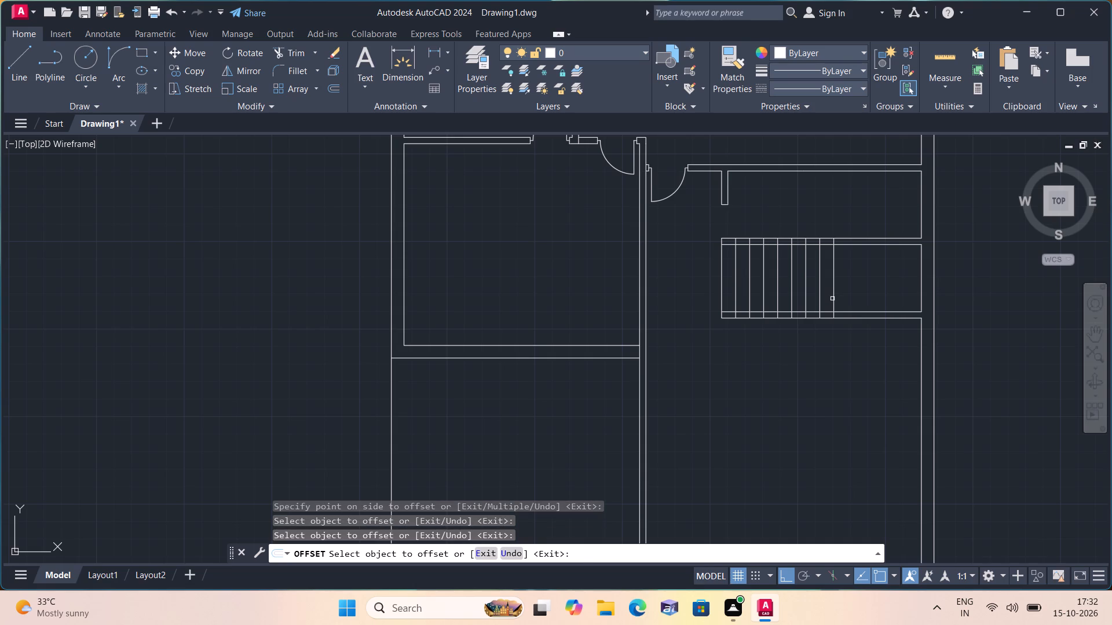
pyautogui.click(832, 299)
pyautogui.click(848, 293)
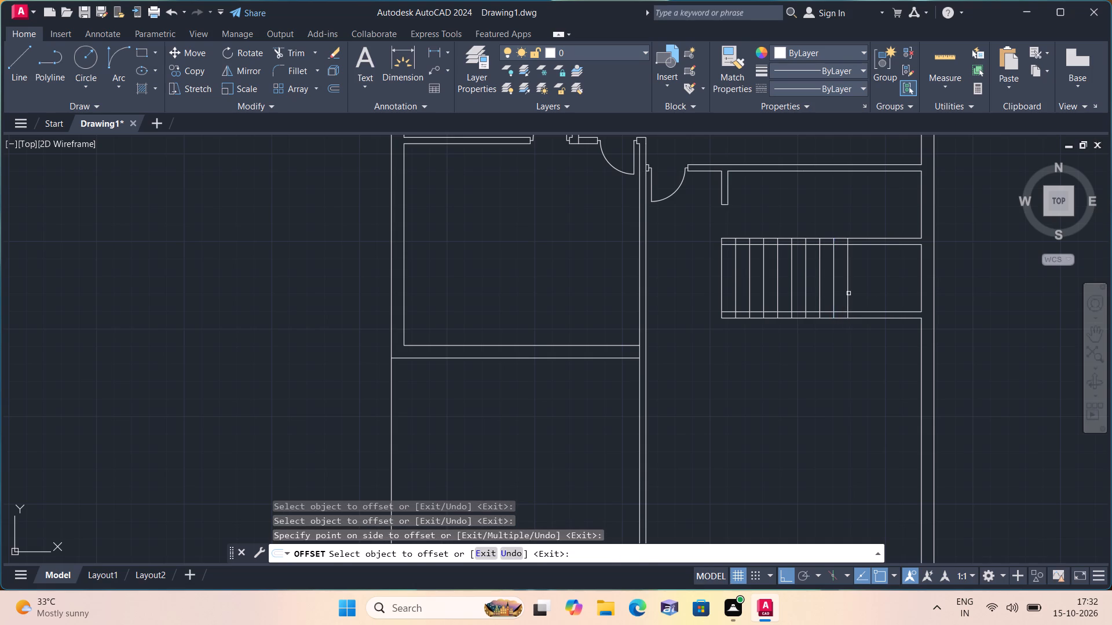
# Add two more tread lines at 10" offsets toward the outer wall, completing eleven offset lines.
pyautogui.scroll(-1, 848, 293)
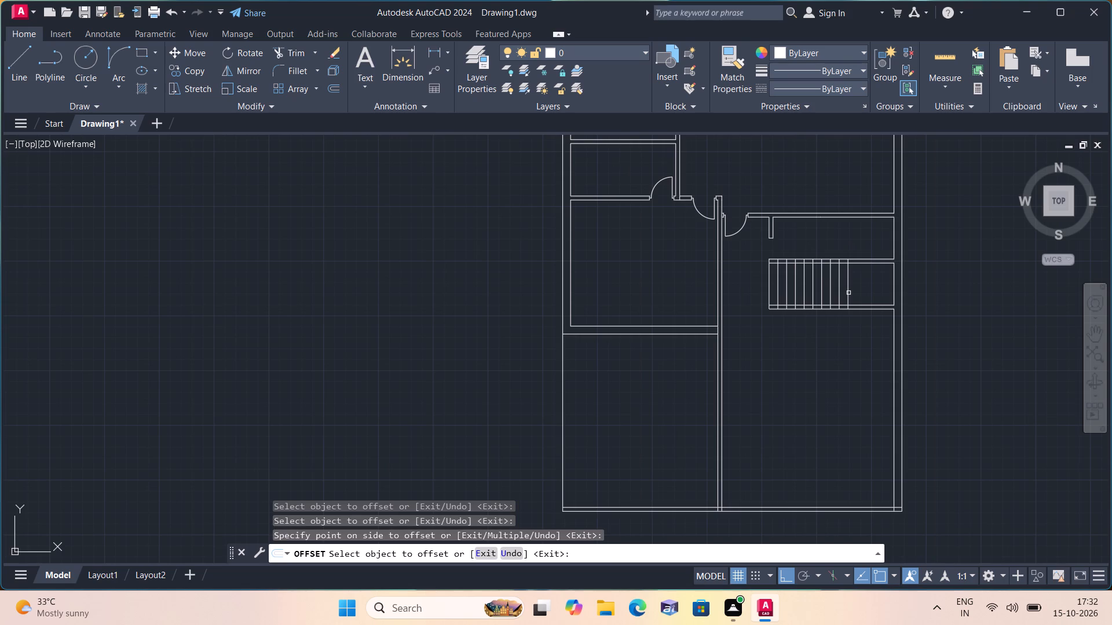
pyautogui.scroll(2, 823, 296)
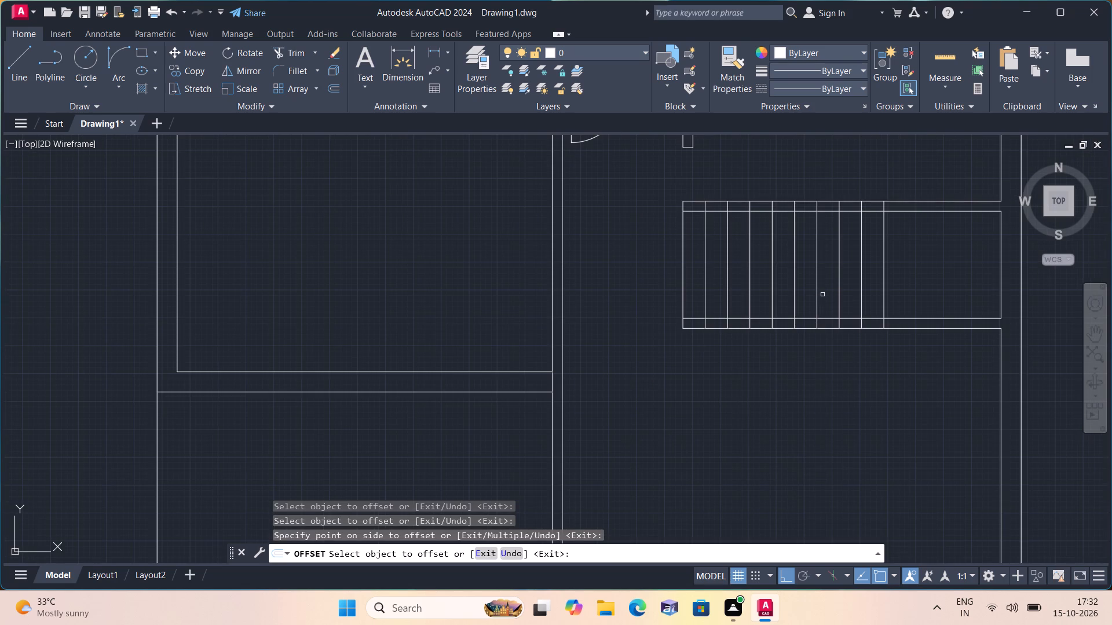
pyautogui.click(886, 278)
pyautogui.click(908, 284)
pyautogui.click(908, 284)
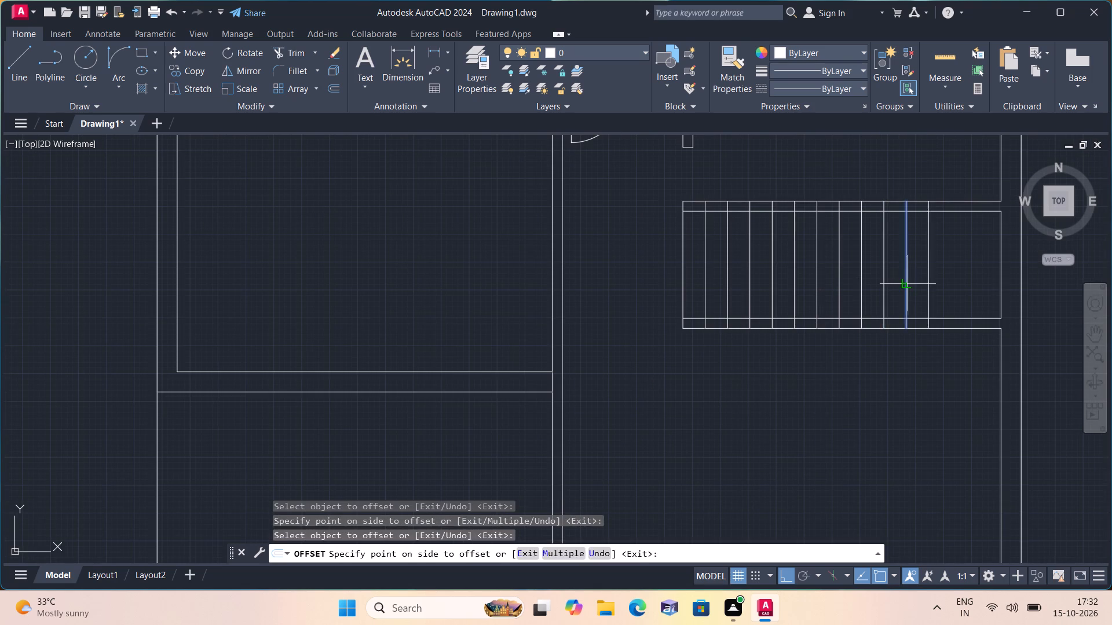
pyautogui.click(920, 287)
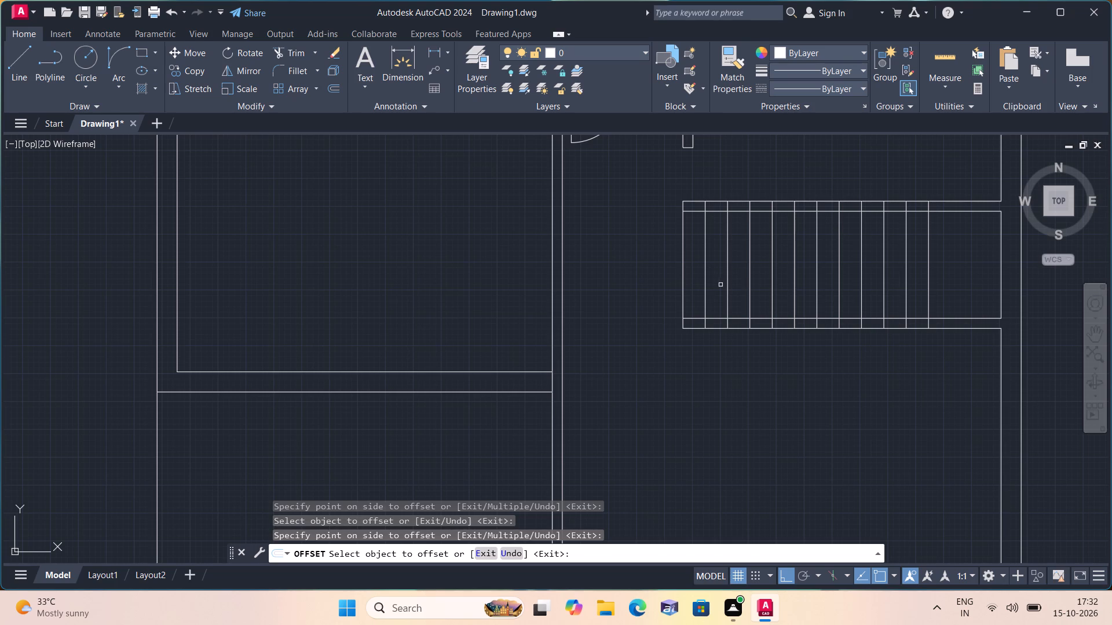
pyautogui.scroll(-1, 635, 296)
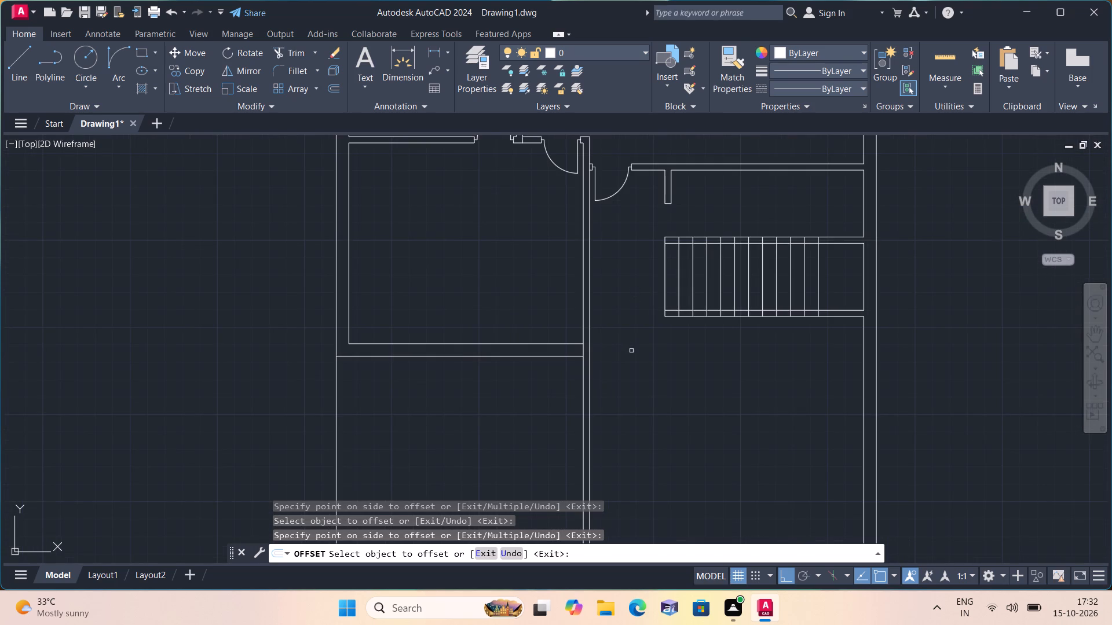
pyautogui.press('space')
# Trim the stair tread lines where they cross the partition below the staircase, between its two faces.
pyautogui.write('trim')
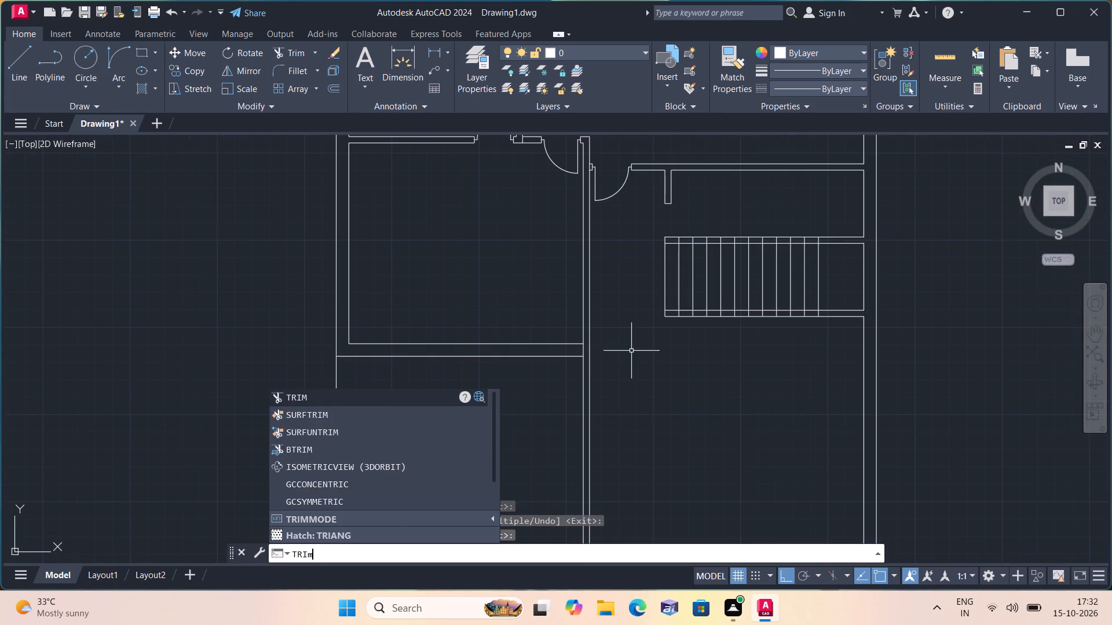
pyautogui.press('space')
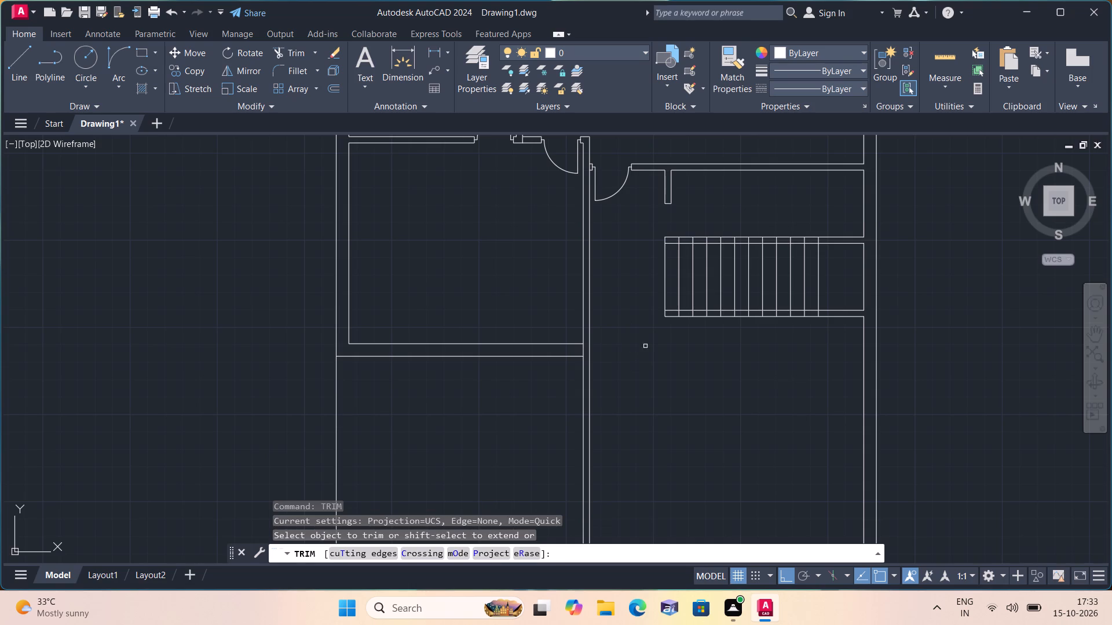
pyautogui.scroll(2, 822, 317)
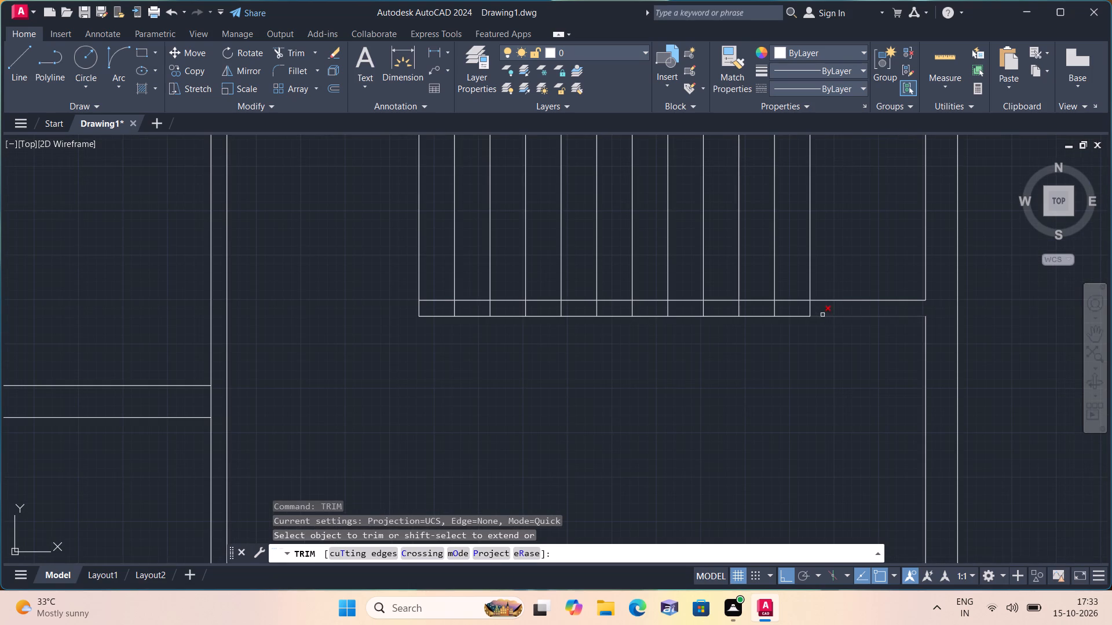
pyautogui.click(831, 308)
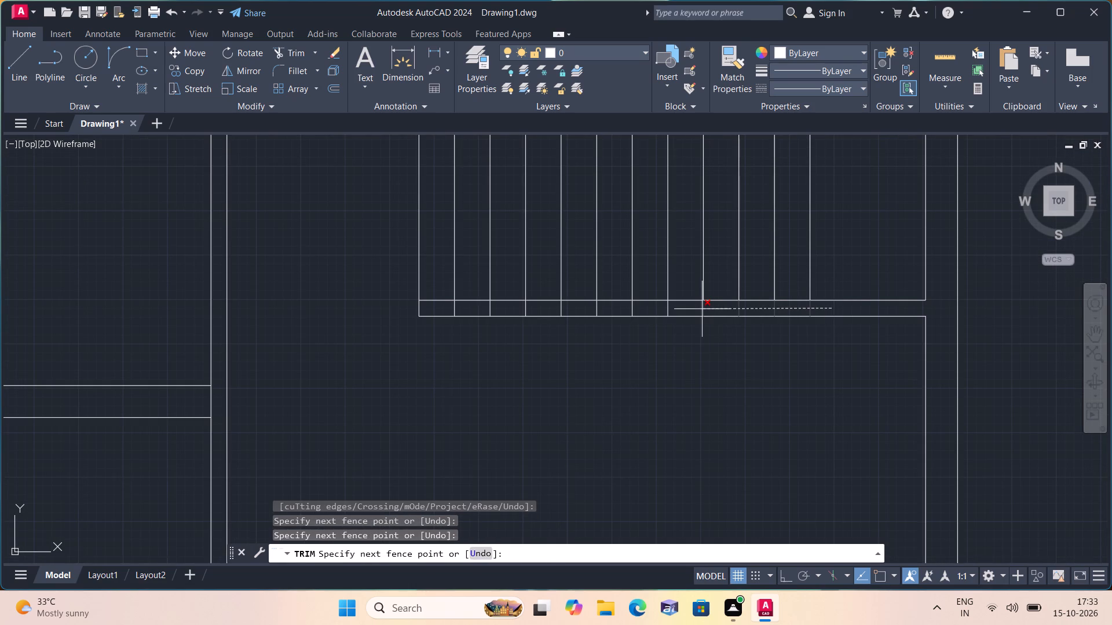
pyautogui.click(451, 311)
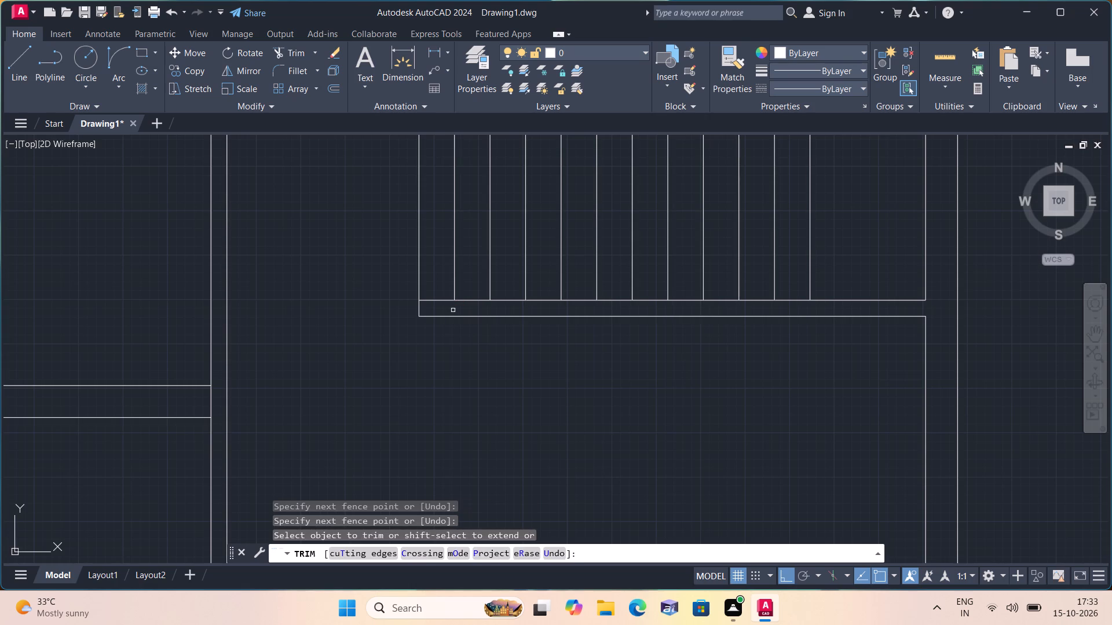
pyautogui.scroll(-1, 453, 314)
pyautogui.scroll(-1, 467, 387)
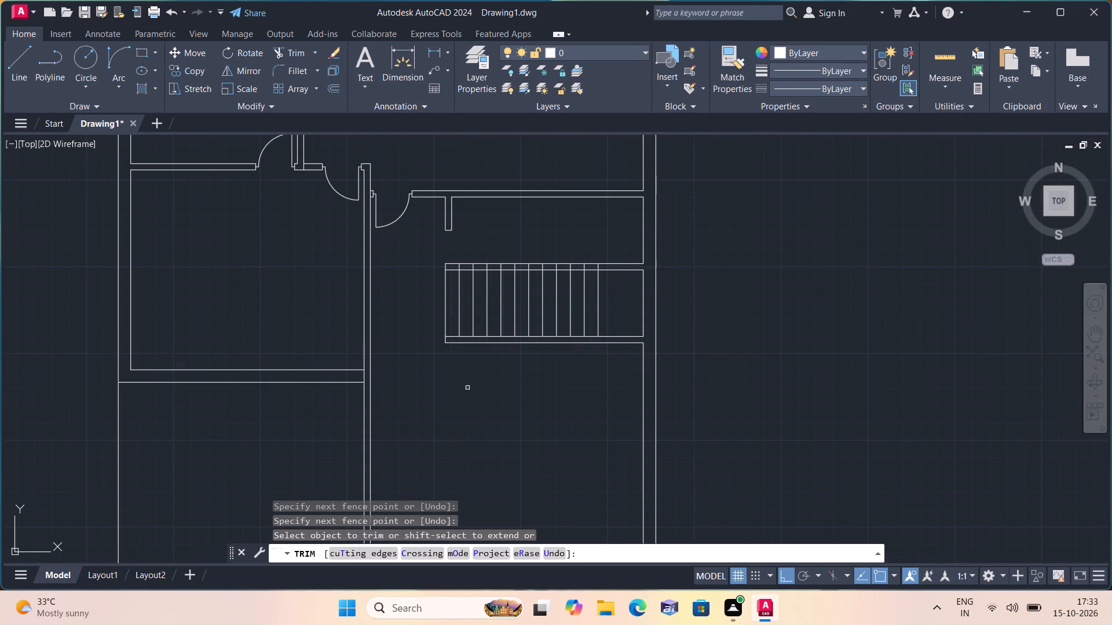
pyautogui.press('space')
# Extend seven stair tread lines, from the third through the ninth offset line, up to the partition above the staircase.
pyautogui.write('ext')
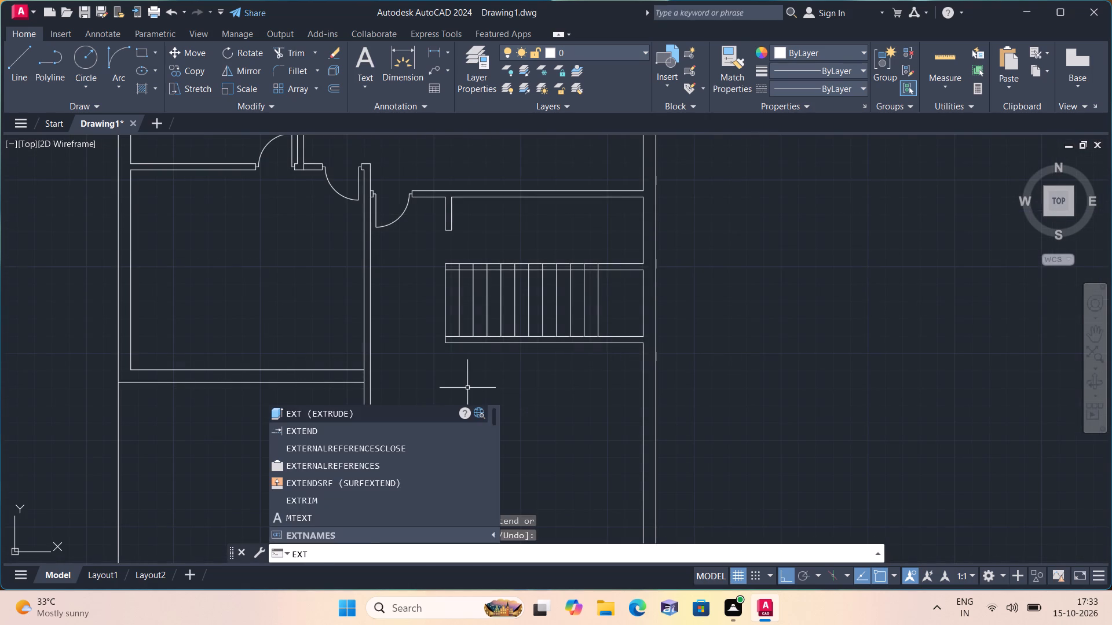
pyautogui.write('e')
pyautogui.press('space')
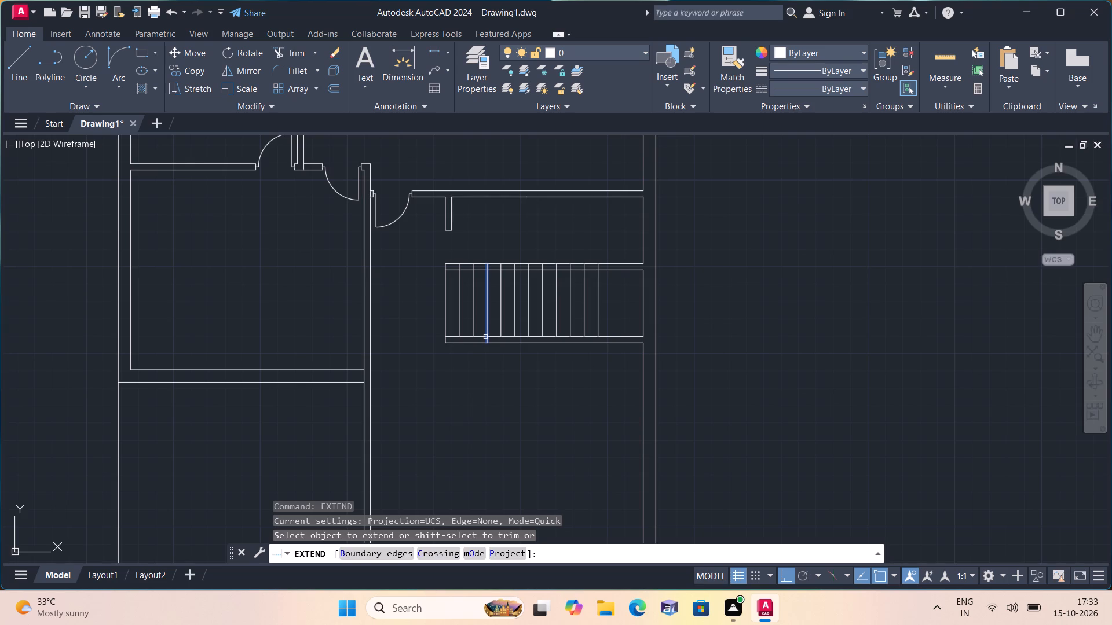
pyautogui.click(487, 266)
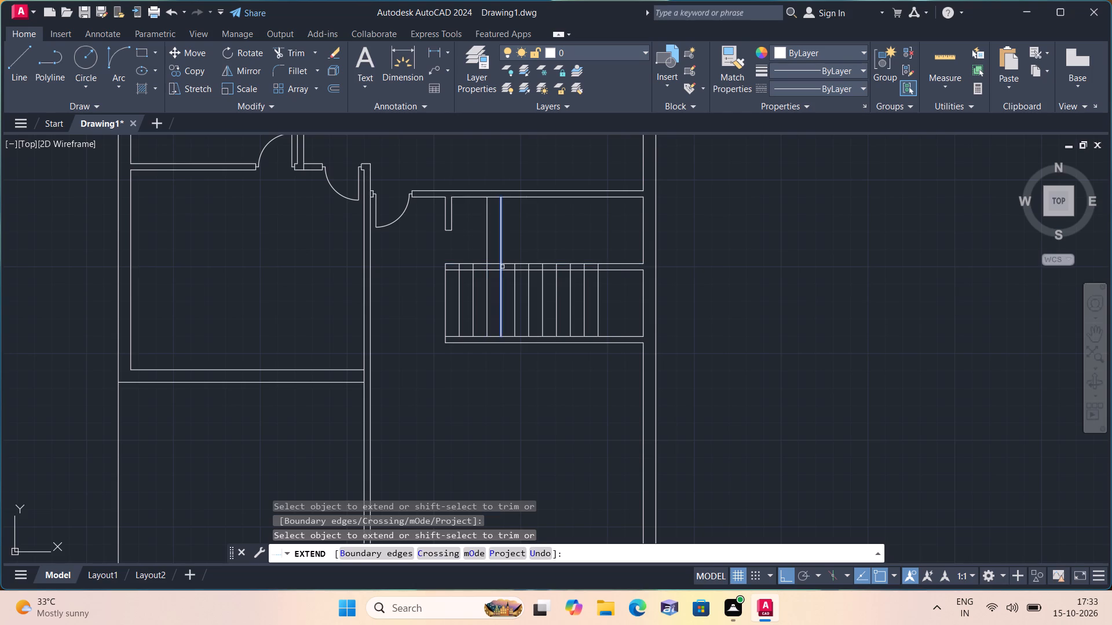
pyautogui.click(502, 267)
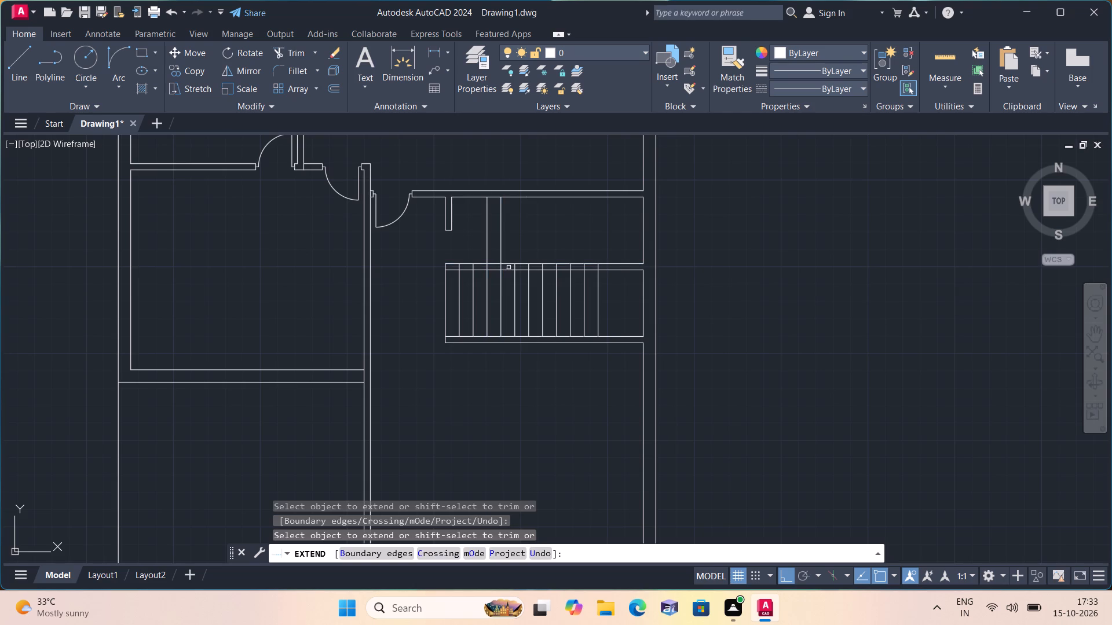
pyautogui.click(514, 267)
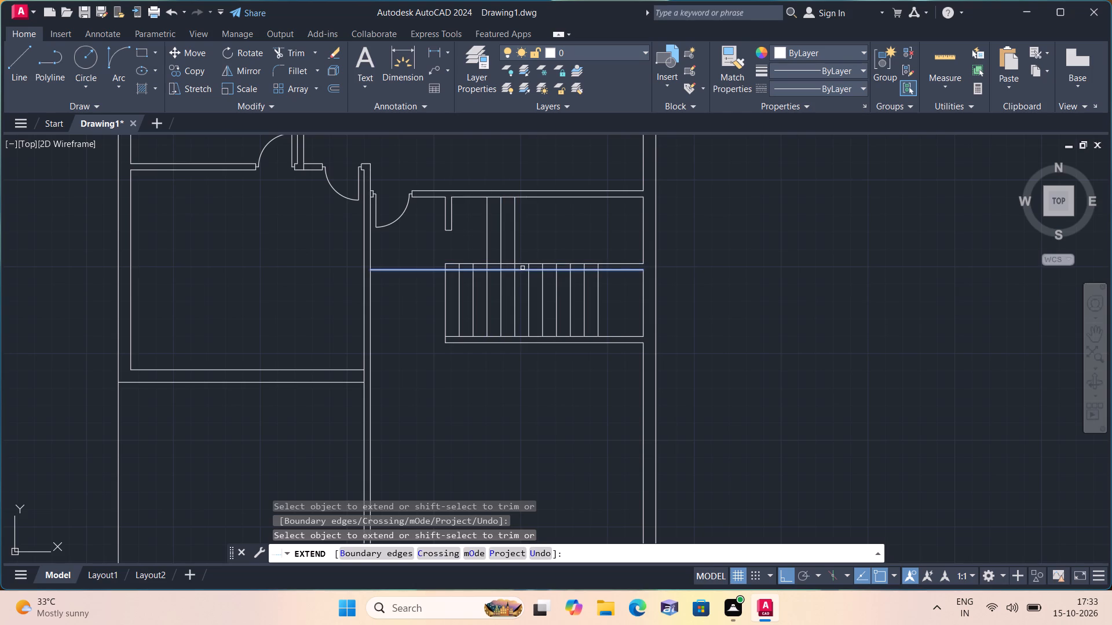
pyautogui.click(528, 266)
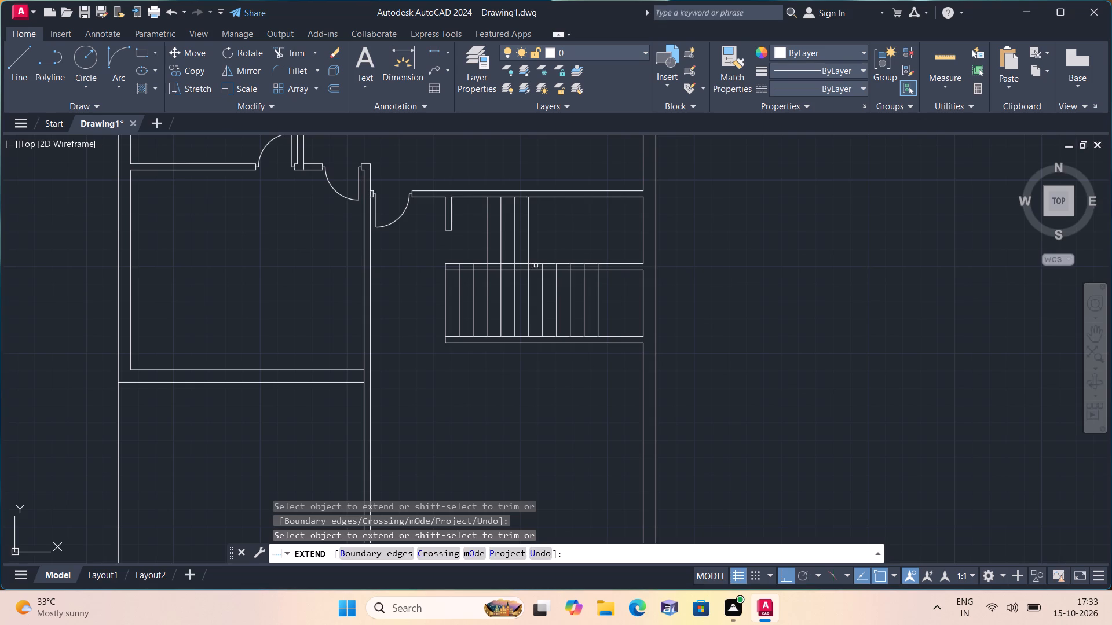
pyautogui.click(543, 266)
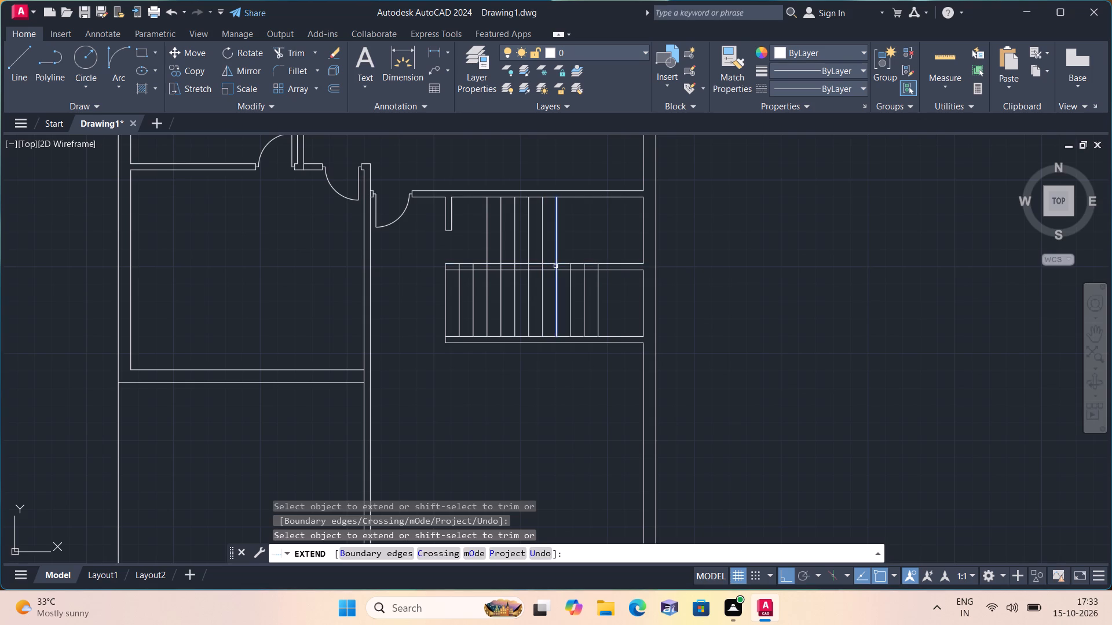
pyautogui.click(556, 266)
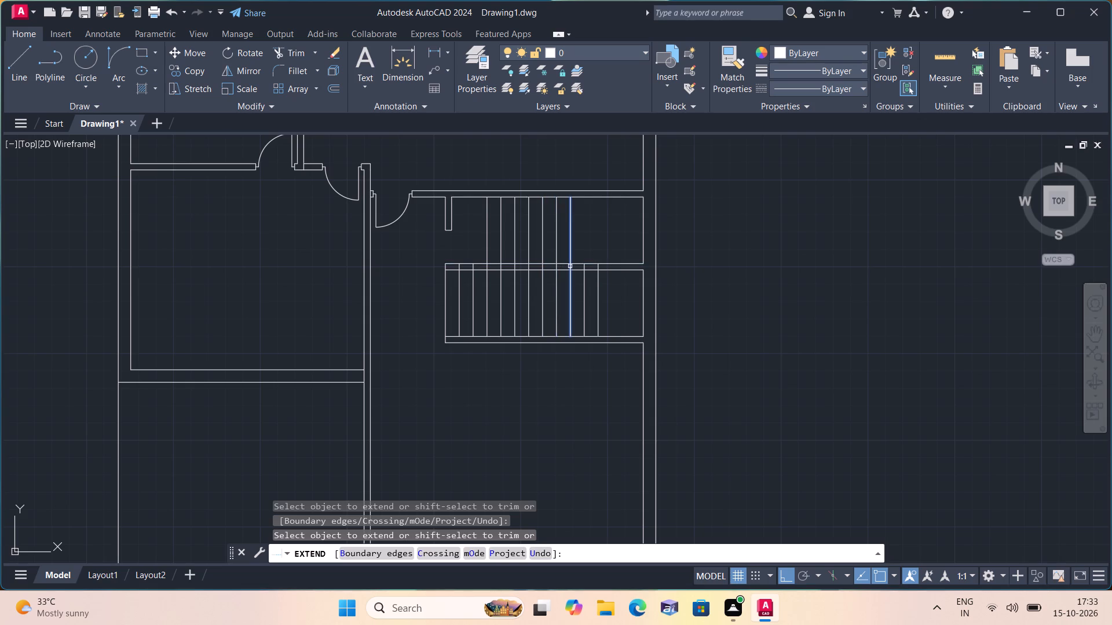
pyautogui.click(570, 266)
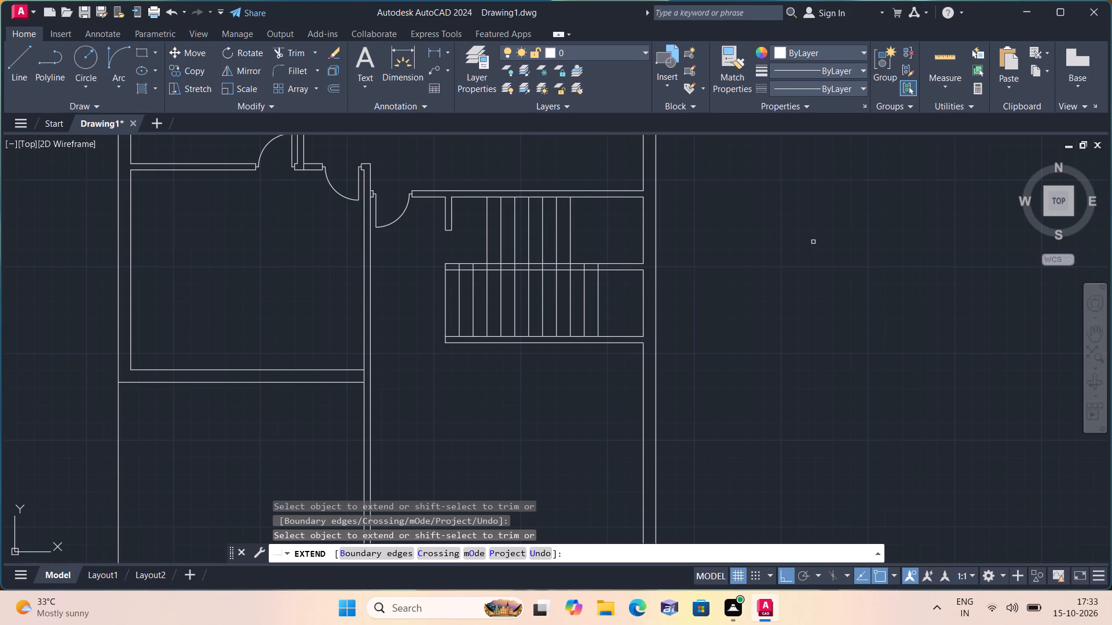
pyautogui.press('space')
# Trim the stair lines crossing between the two faces of the middle partition that separates the upper and lower flights.
pyautogui.write('trim')
pyautogui.press('space')
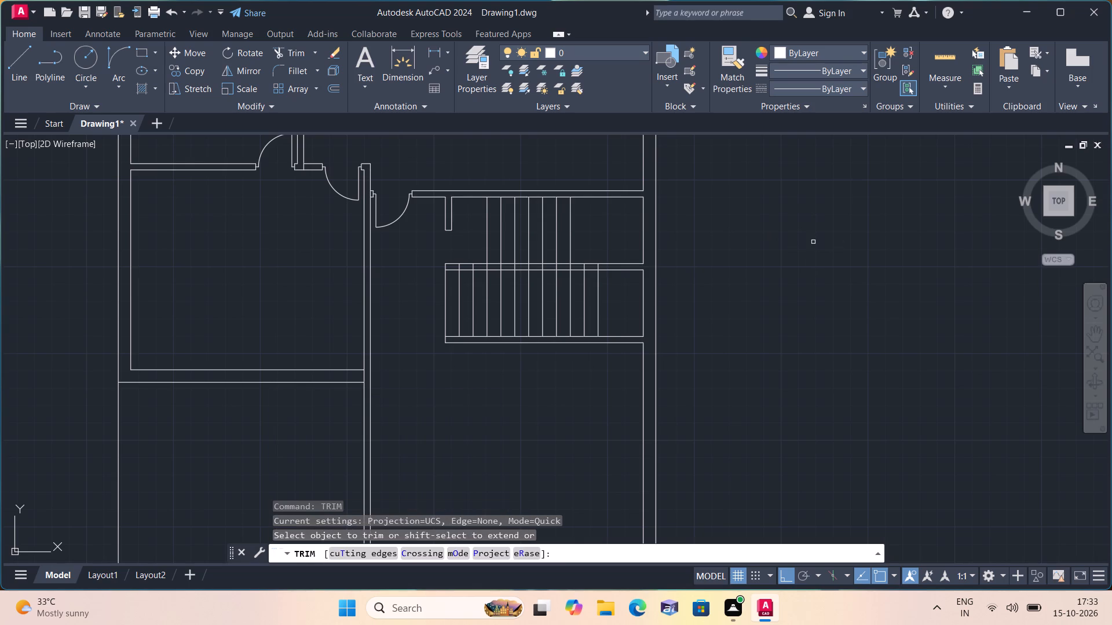
pyautogui.scroll(2, 520, 279)
pyautogui.click(746, 248)
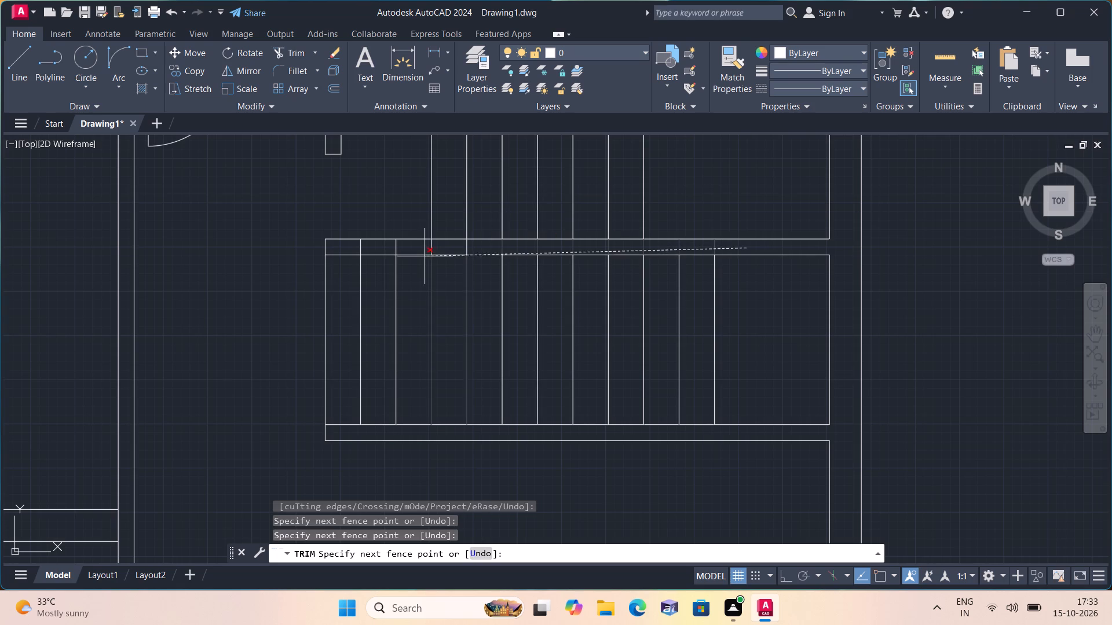
pyautogui.click(354, 249)
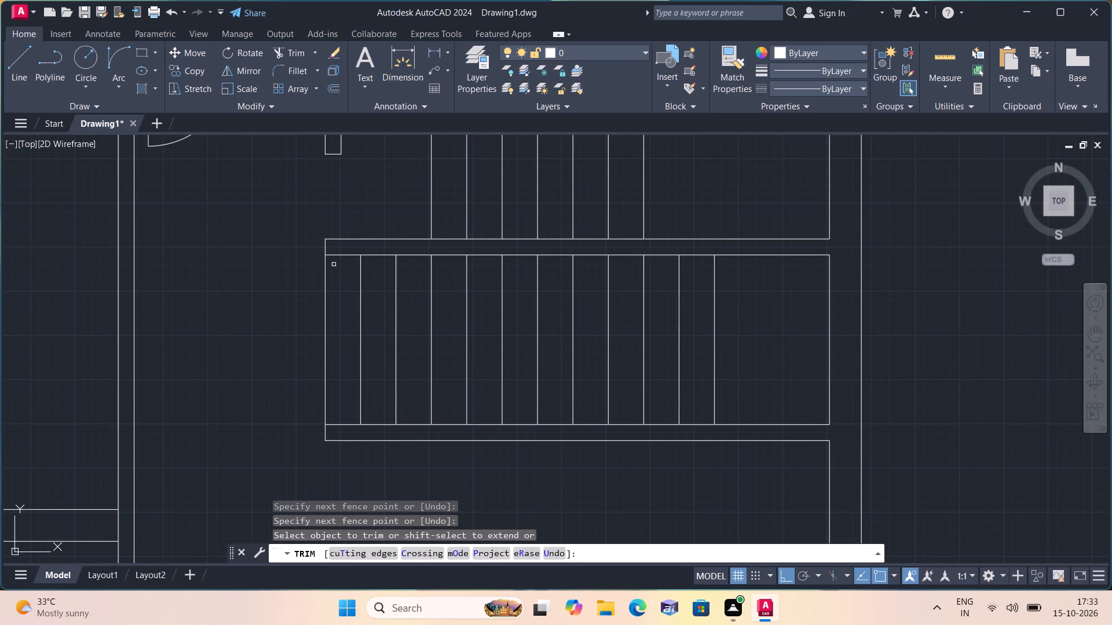
pyautogui.scroll(-3, 223, 340)
pyautogui.moveTo(257, 357); pyautogui.dragTo(485, 240, button='middle')
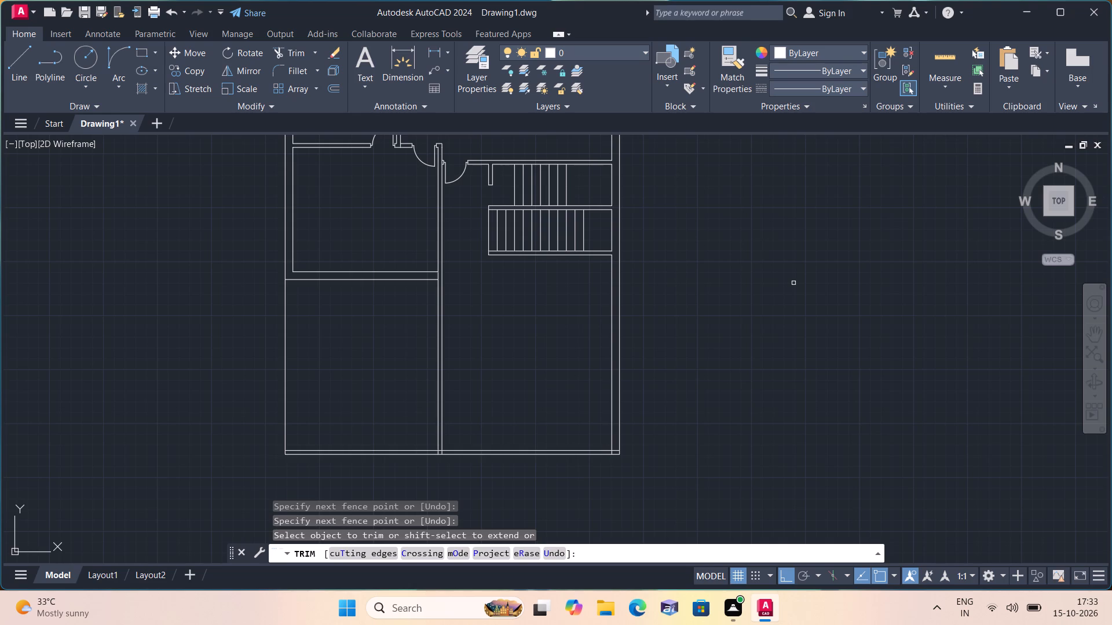
pyautogui.press('space')
# Offset the lower face of the partition beneath the staircase by 10' downward into the room below.
pyautogui.write('off')
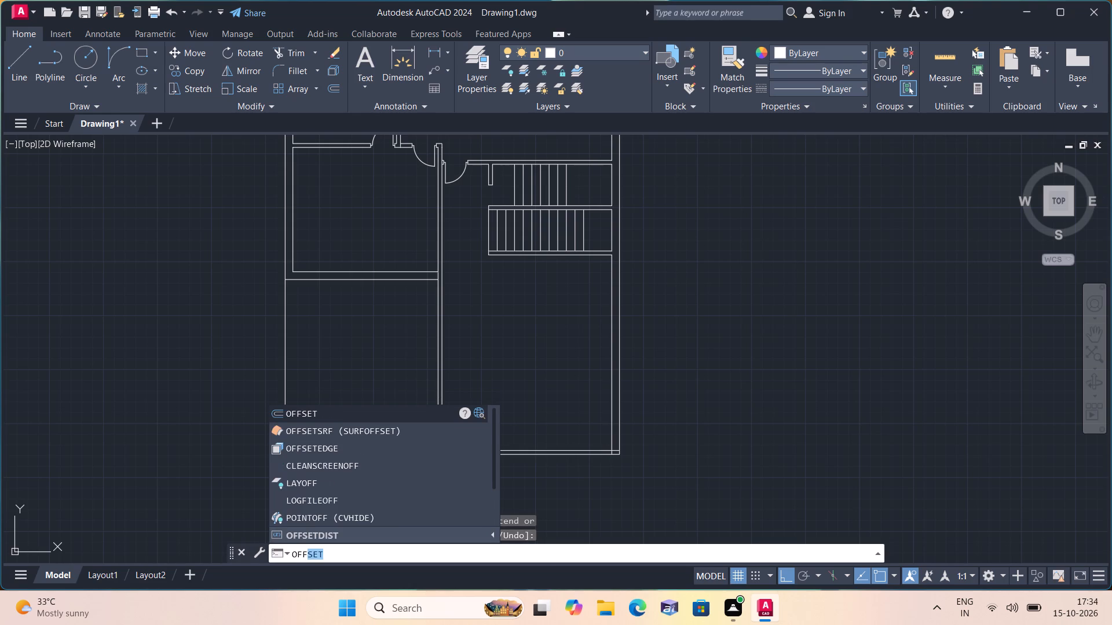
pyautogui.press('space')
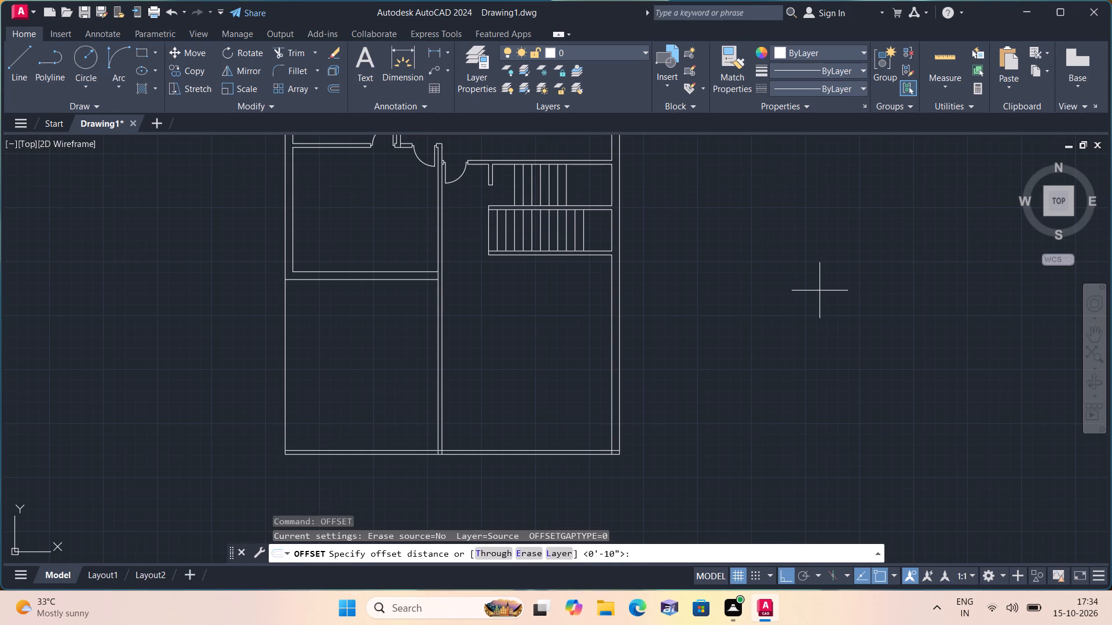
pyautogui.write("10'")
pyautogui.press('space')
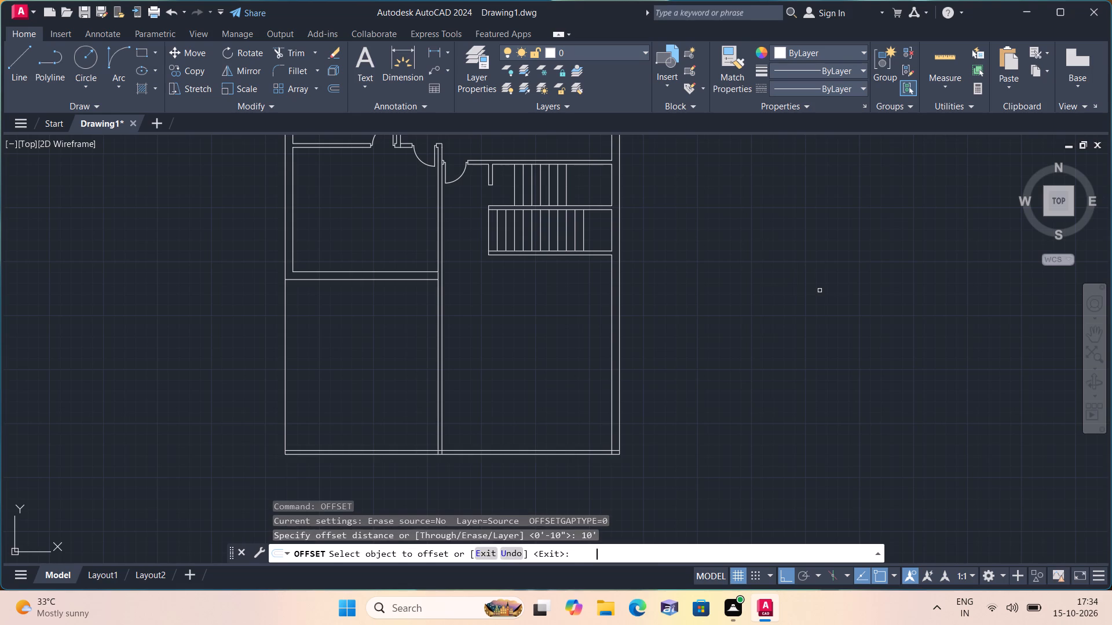
pyautogui.scroll(1, 577, 269)
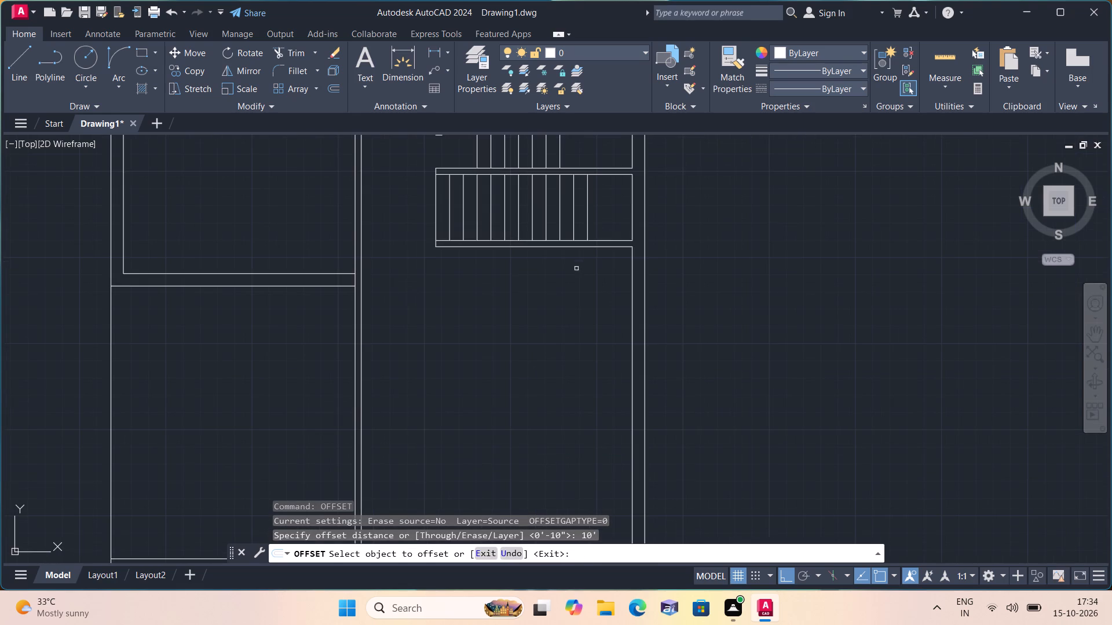
pyautogui.click(595, 245)
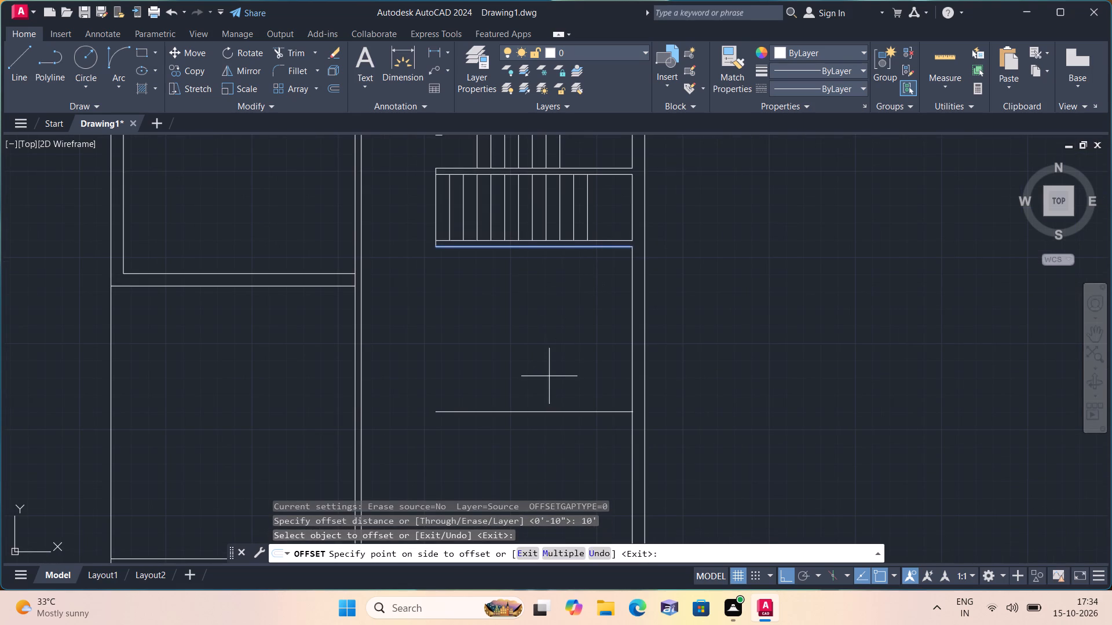
pyautogui.click(549, 376)
pyautogui.press('space')
# Offset the new horizontal wall line 9" downward to form the second face of the wall.
pyautogui.press('space')
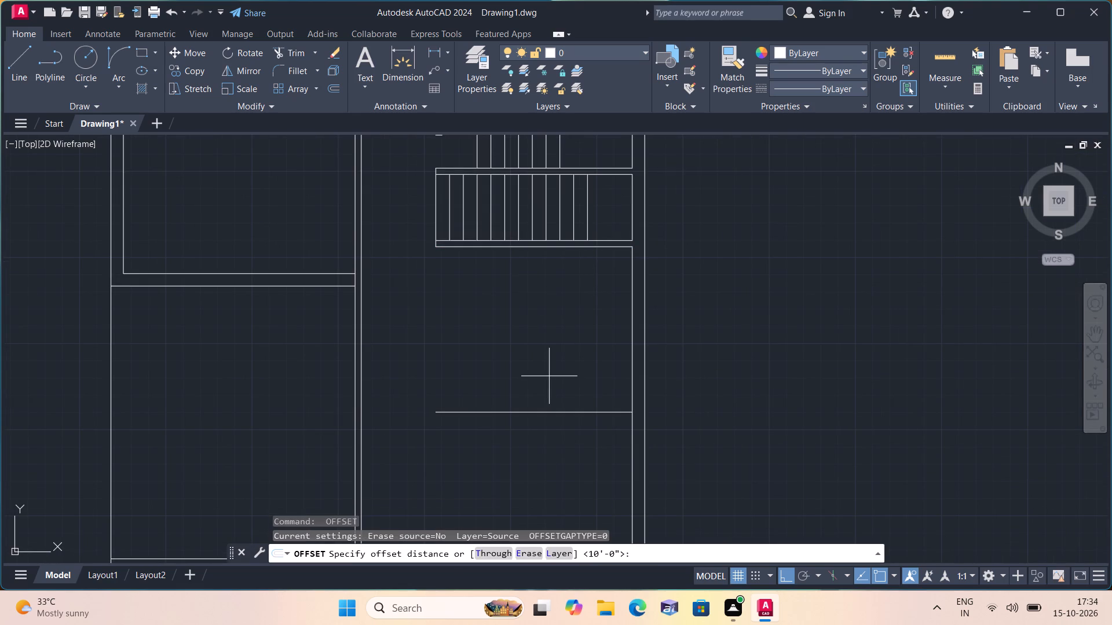
pyautogui.write('9"')
pyautogui.press('space')
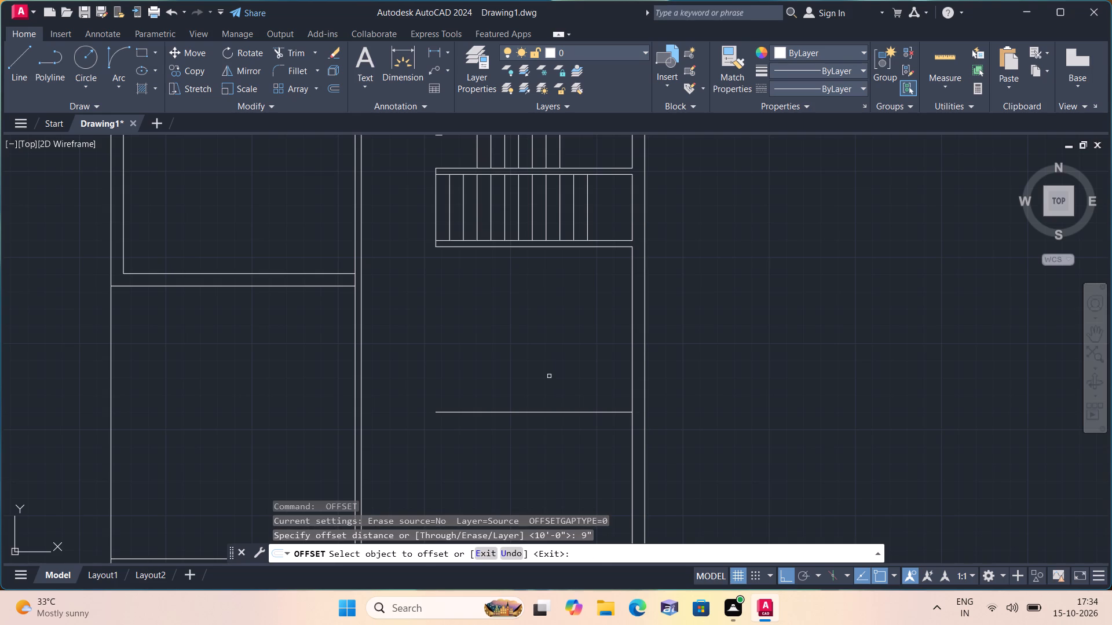
pyautogui.click(532, 409)
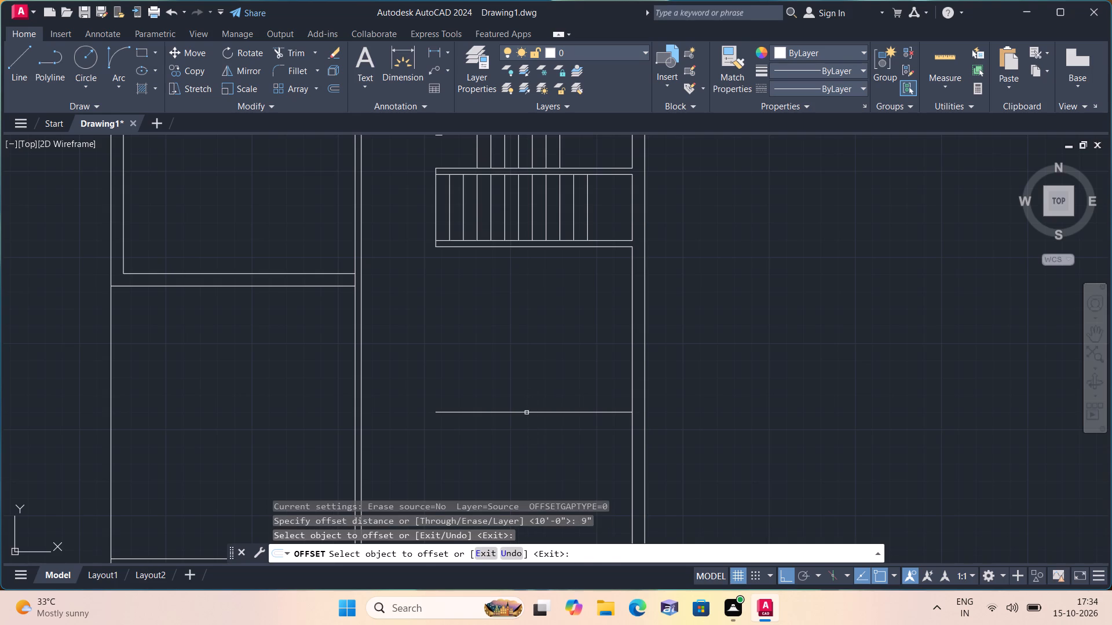
pyautogui.click(526, 413)
pyautogui.click(511, 487)
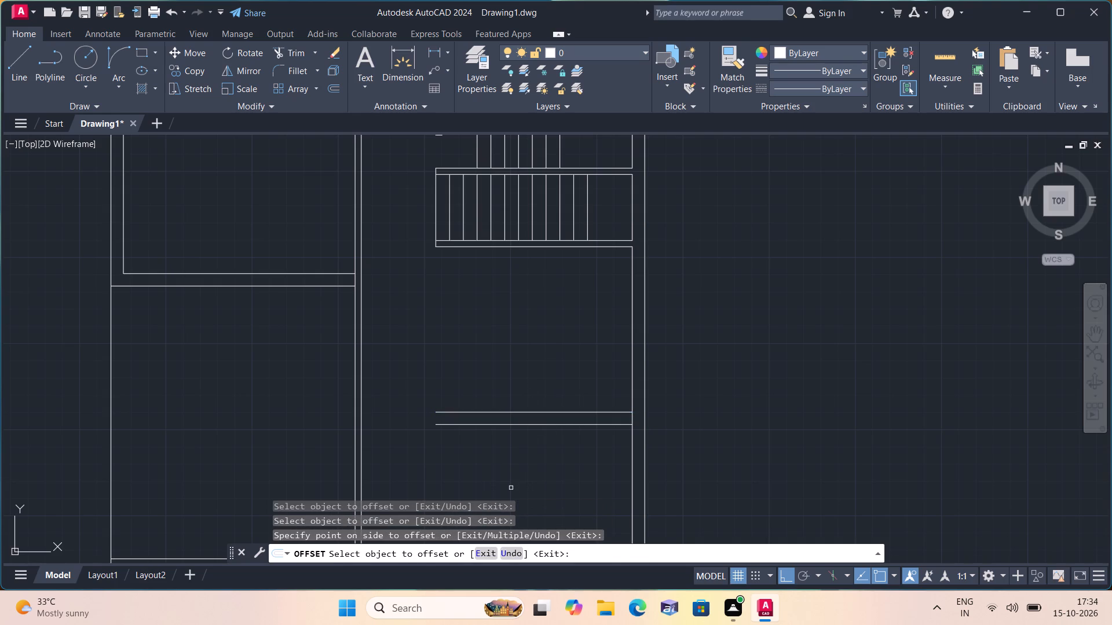
pyautogui.press('space')
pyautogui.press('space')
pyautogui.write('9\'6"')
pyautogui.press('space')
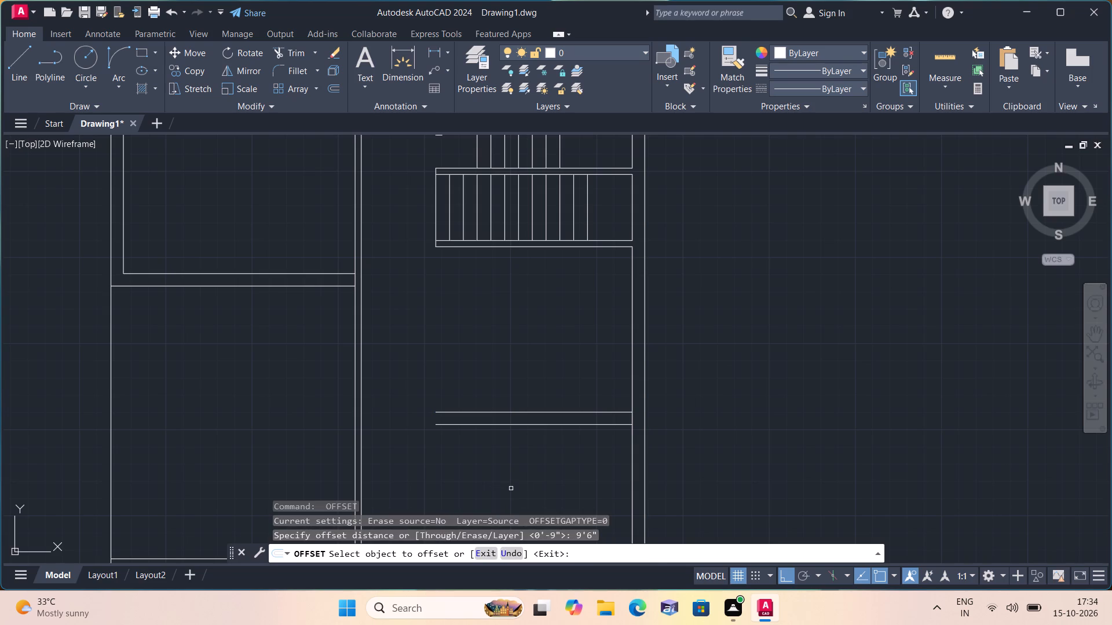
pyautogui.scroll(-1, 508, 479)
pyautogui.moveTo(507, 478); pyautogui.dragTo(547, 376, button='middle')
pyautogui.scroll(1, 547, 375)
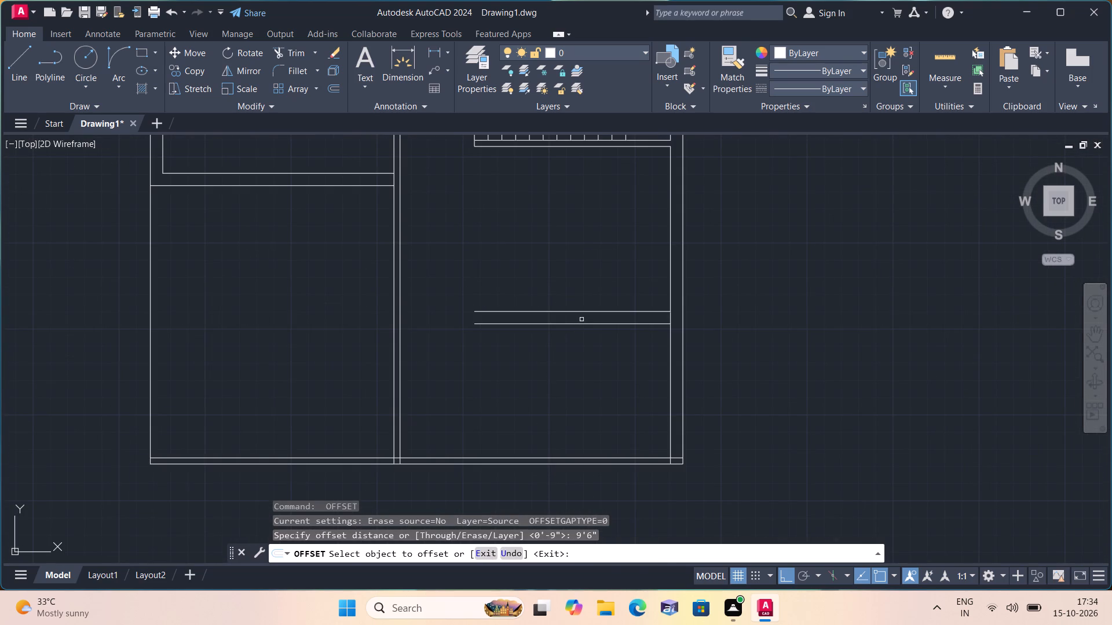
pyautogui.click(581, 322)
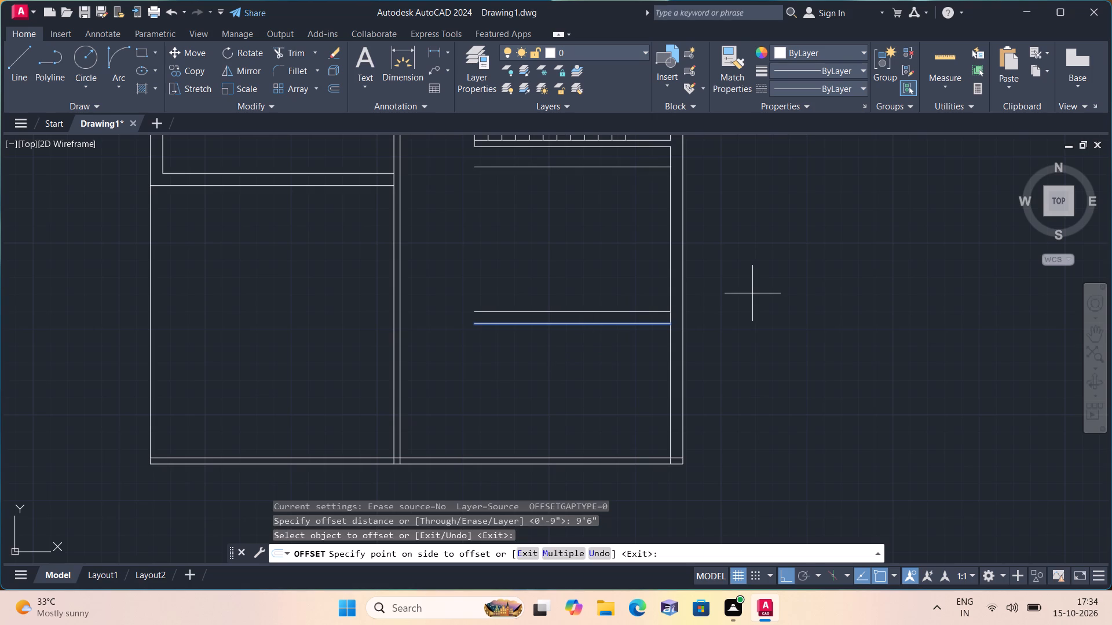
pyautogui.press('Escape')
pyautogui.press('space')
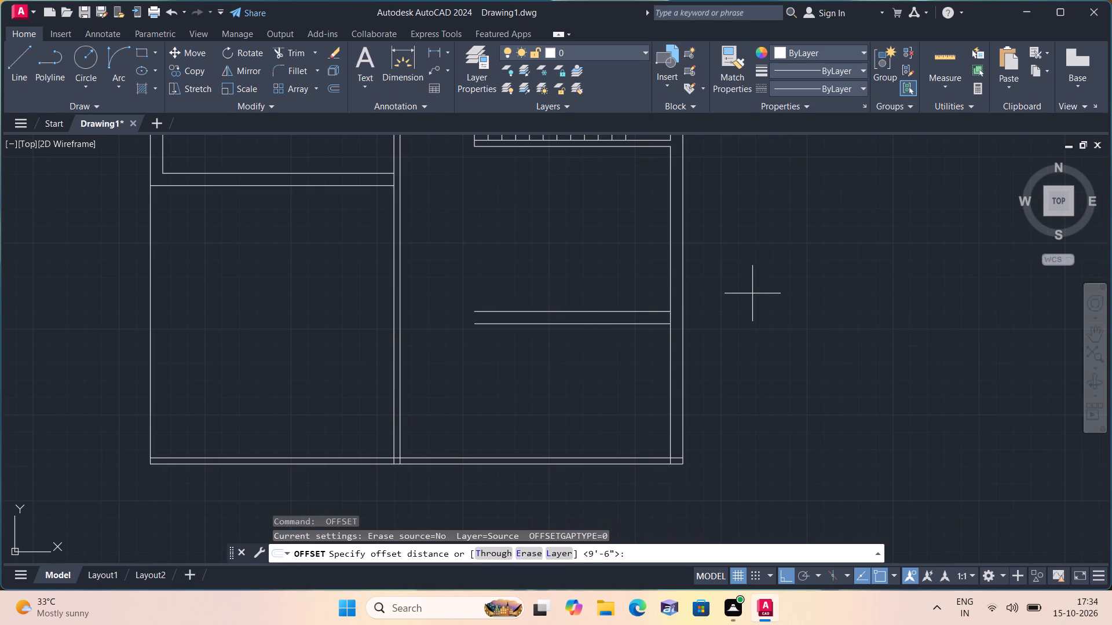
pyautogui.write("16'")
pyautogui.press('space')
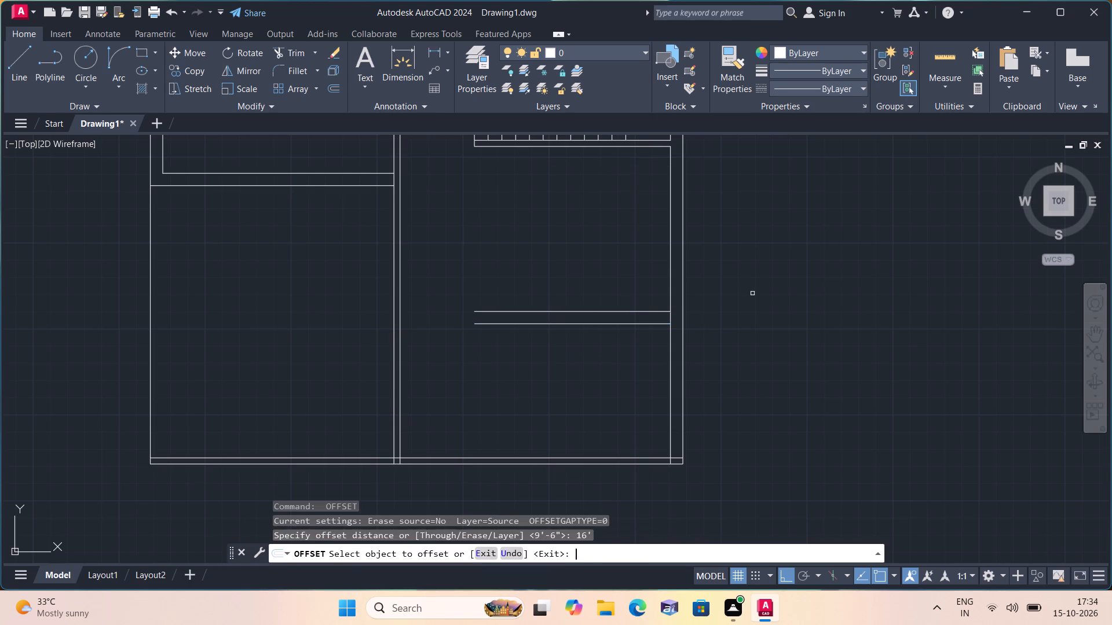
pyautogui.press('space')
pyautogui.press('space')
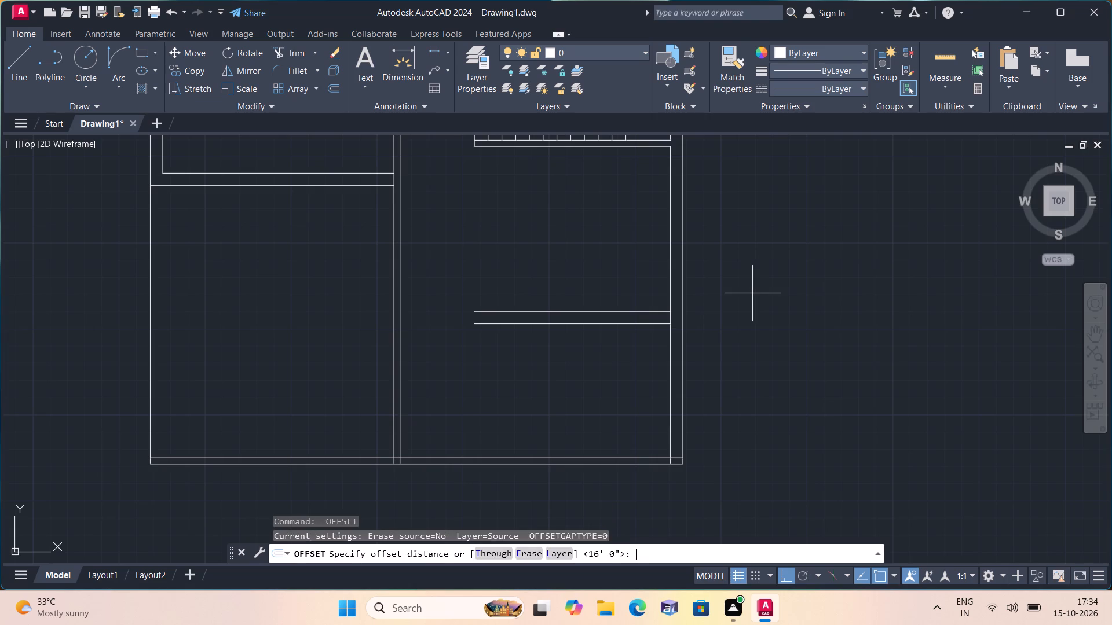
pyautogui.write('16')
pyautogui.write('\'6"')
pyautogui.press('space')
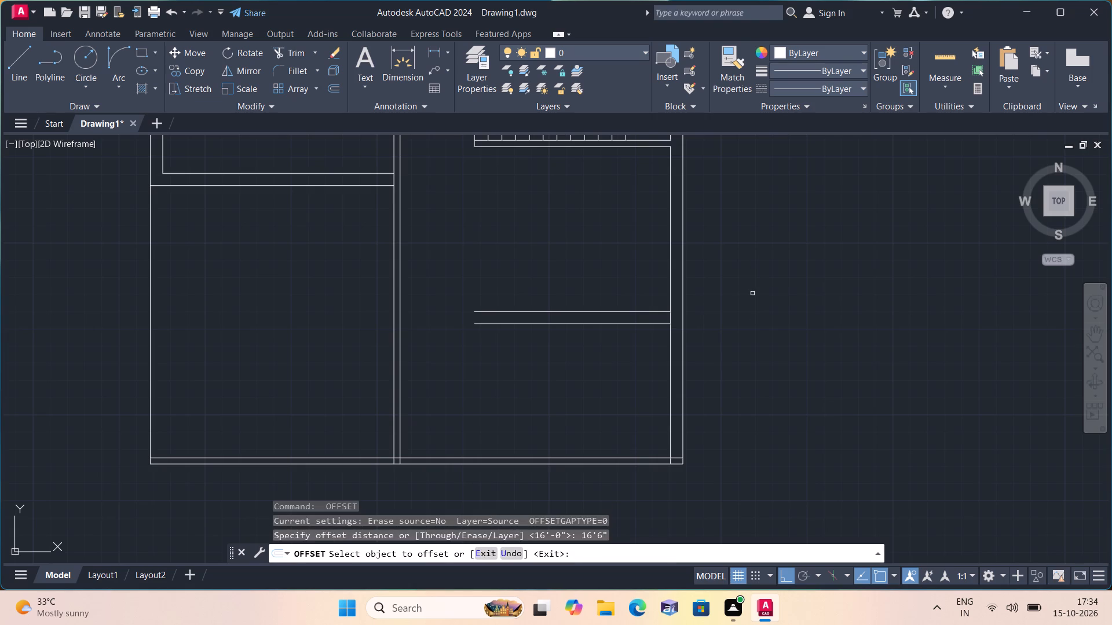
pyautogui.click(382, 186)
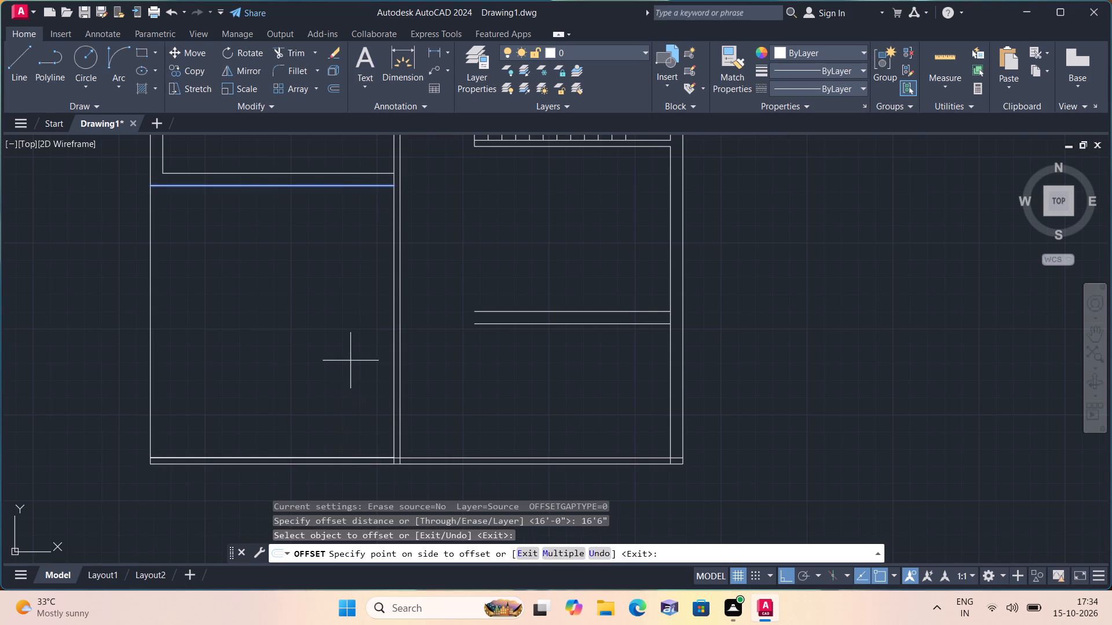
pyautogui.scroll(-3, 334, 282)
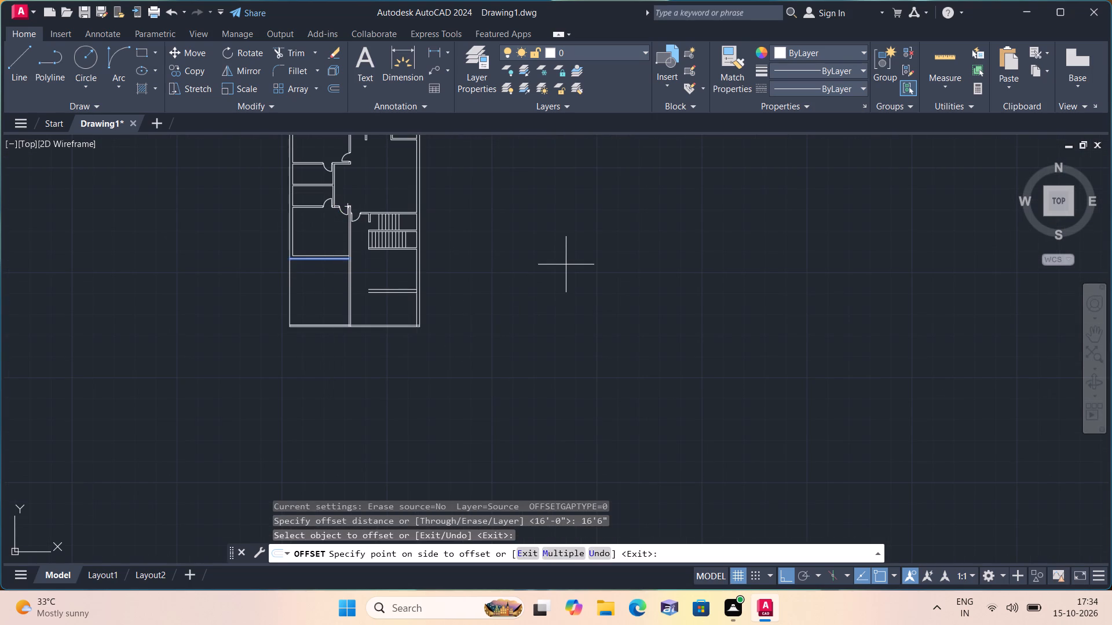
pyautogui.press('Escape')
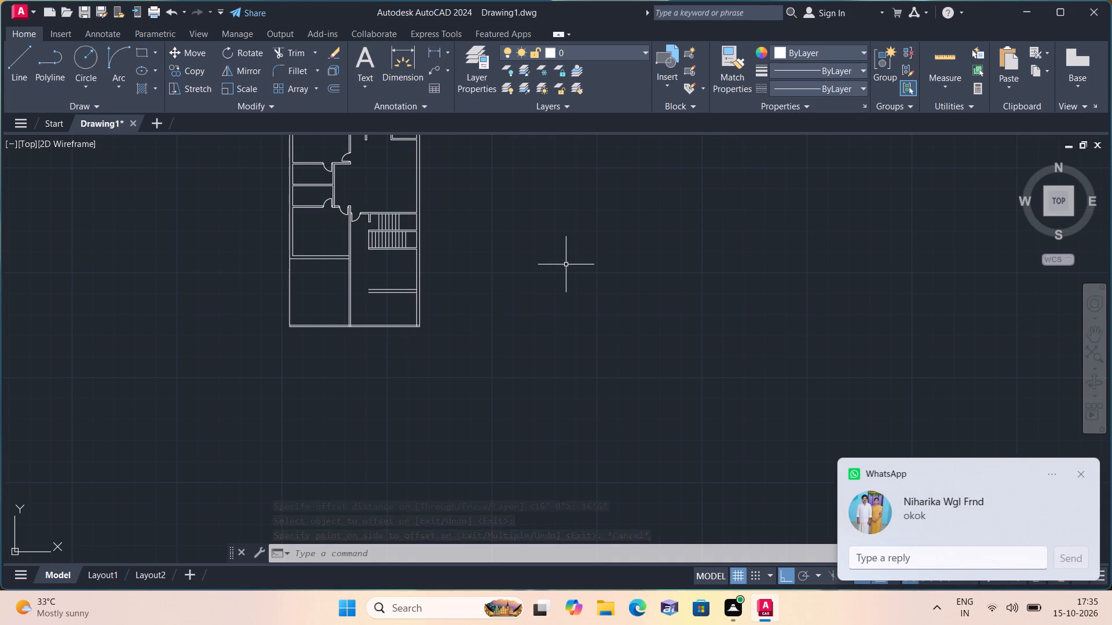
# Extend both faces of the new horizontal wall below the staircase to the far face of the vertical middle wall.
pyautogui.scroll(2, 499, 320)
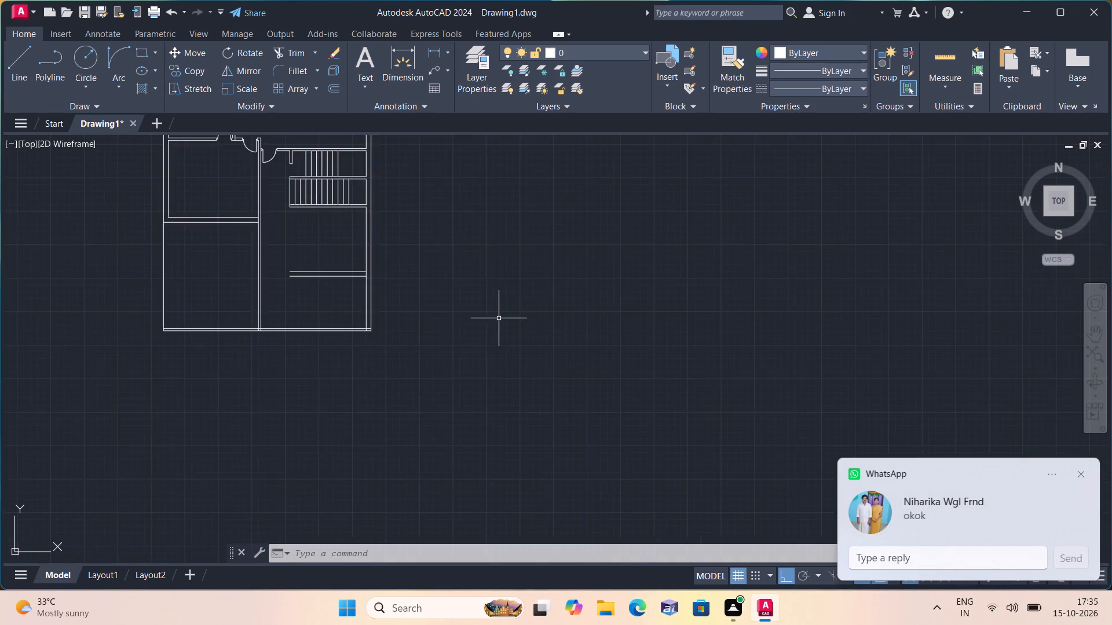
pyautogui.write('exte')
pyautogui.press('space')
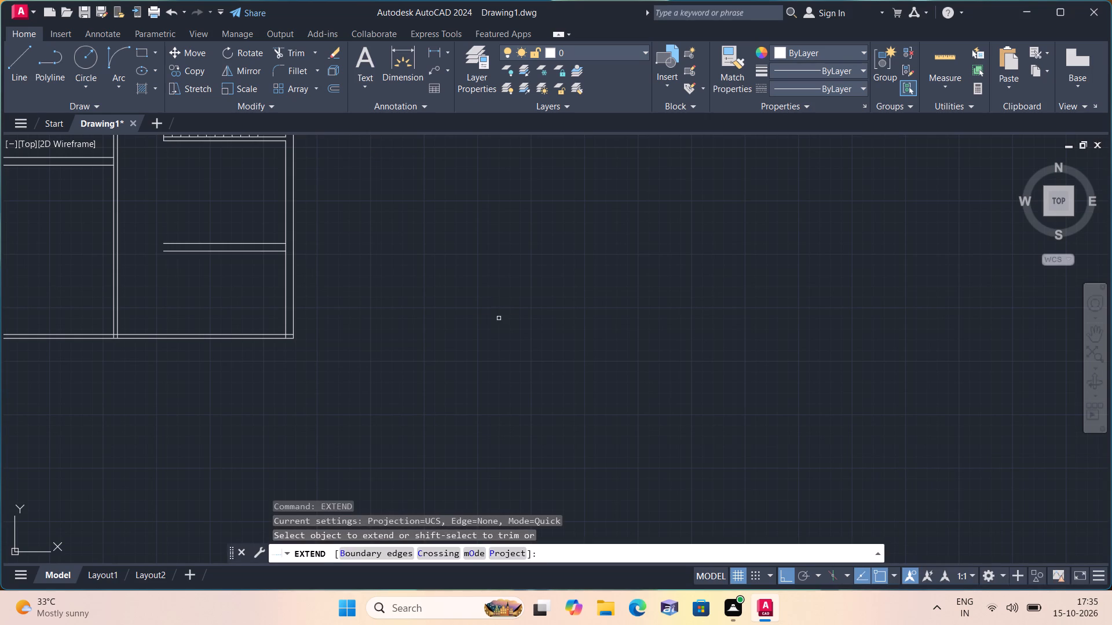
pyautogui.scroll(-1, 355, 296)
pyautogui.scroll(1, 266, 262)
pyautogui.click(266, 262)
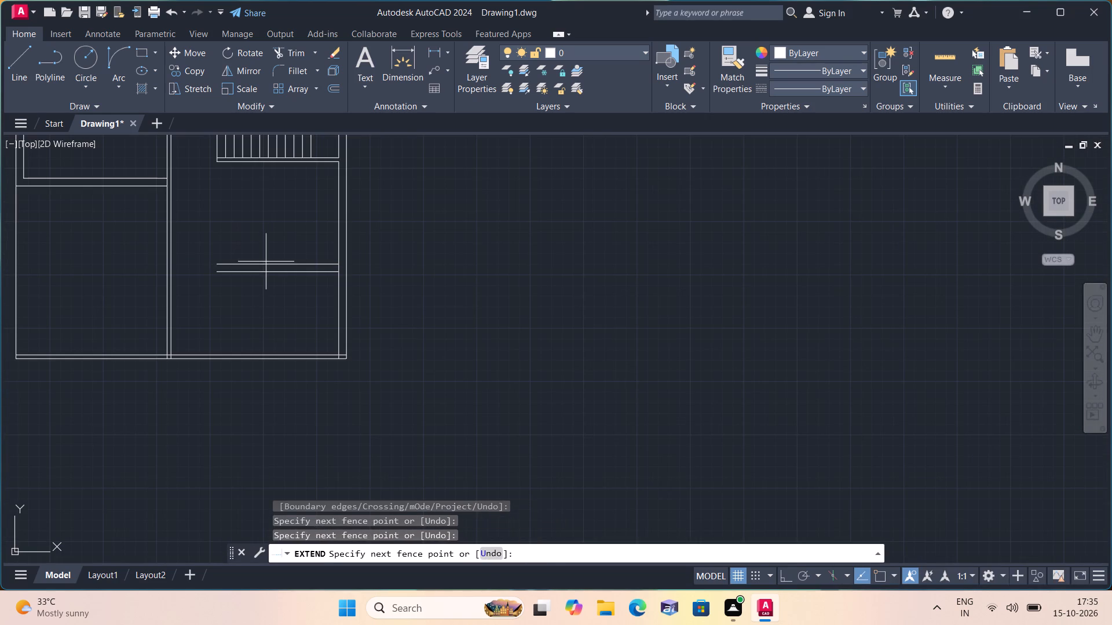
pyautogui.click(222, 307)
pyautogui.moveTo(221, 307); pyautogui.dragTo(313, 372, button='middle')
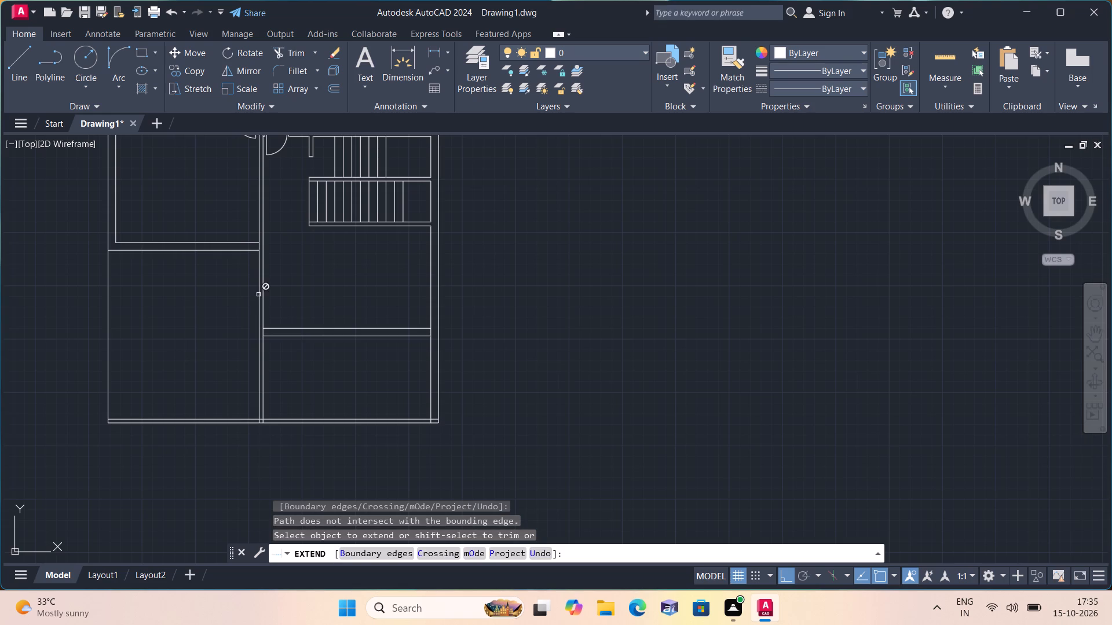
pyautogui.click(302, 318)
pyautogui.click(295, 352)
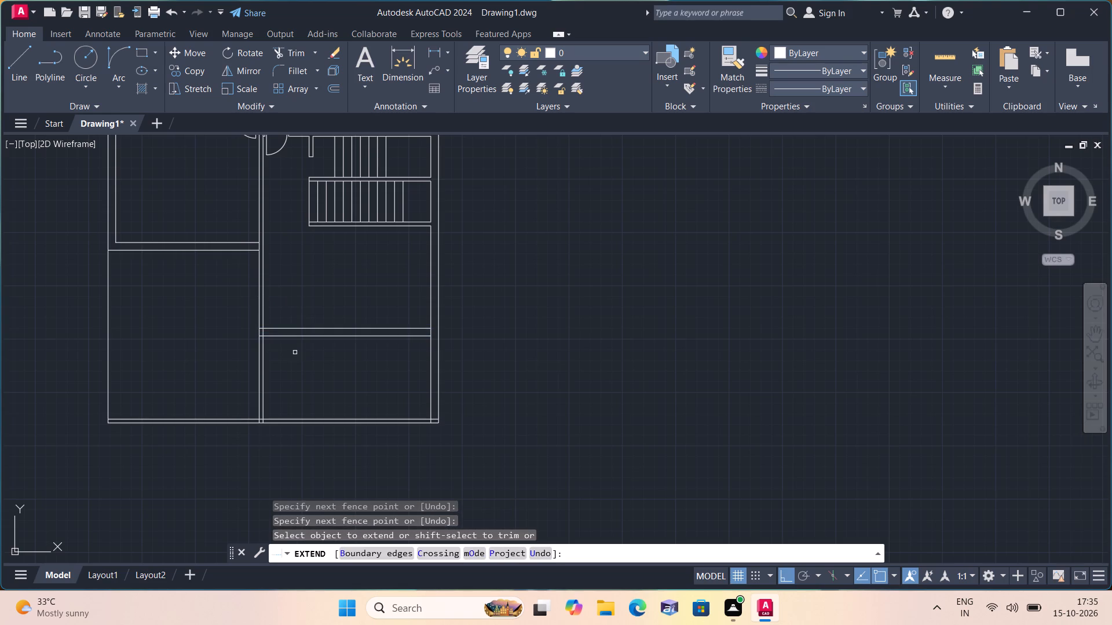
pyautogui.scroll(-1, 295, 352)
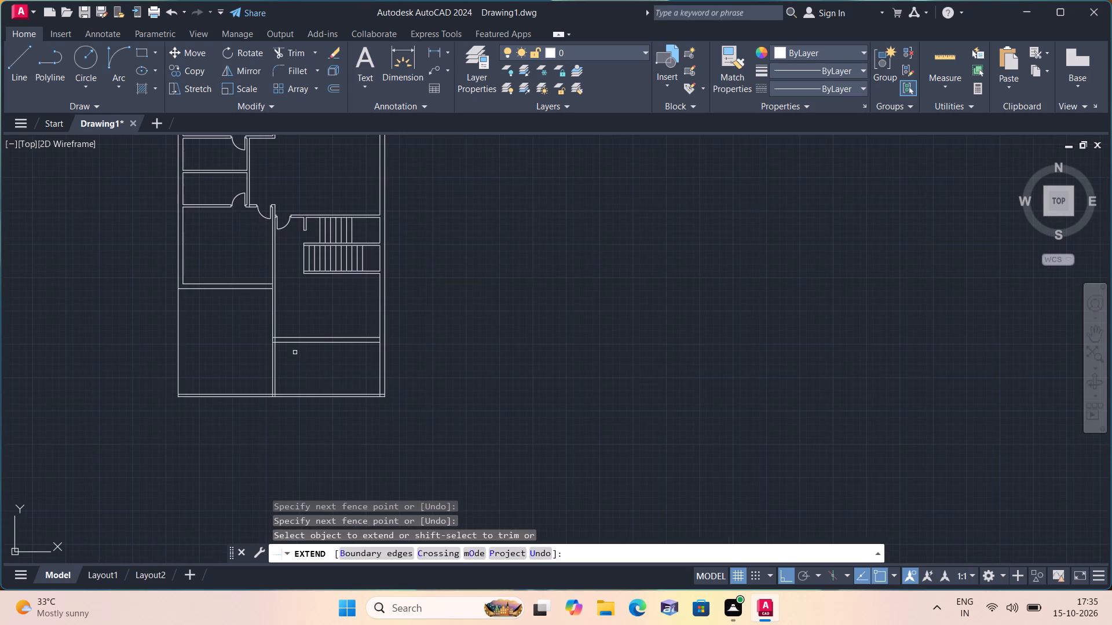
pyautogui.scroll(1, 295, 352)
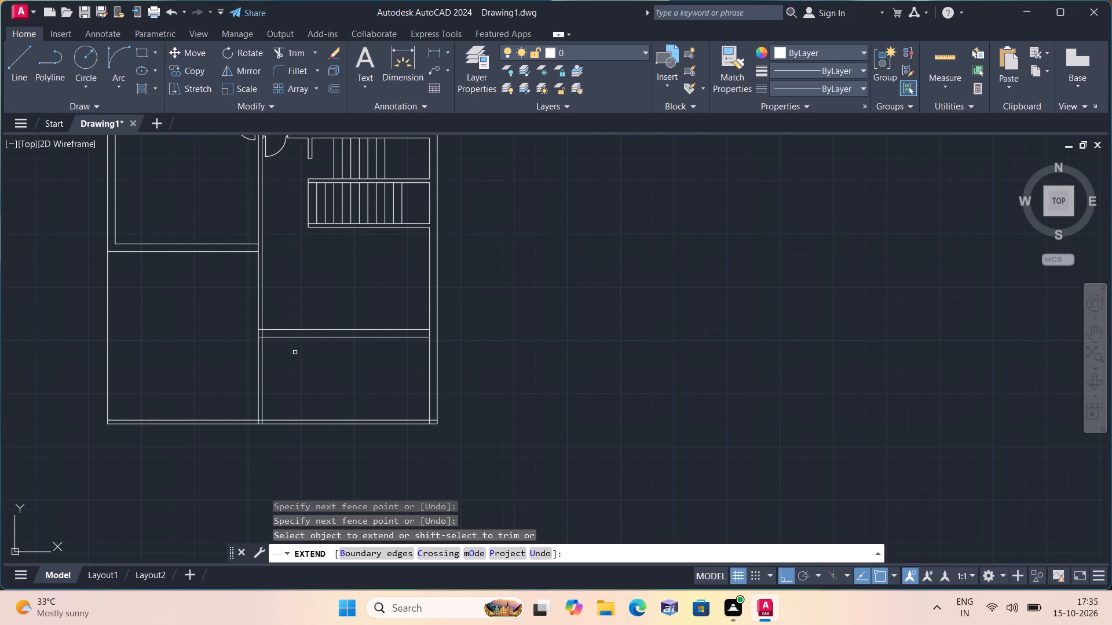
pyautogui.middleClick(317, 383)
pyautogui.scroll(-1, 353, 376)
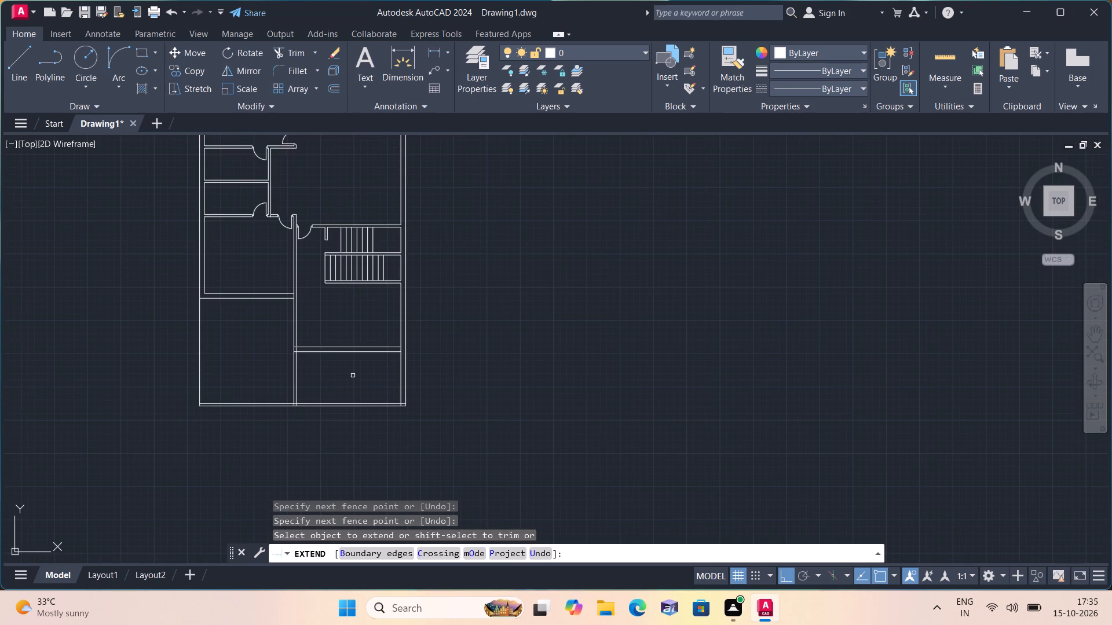
pyautogui.press('space')
# Trim the middle wall's near face below the new horizontal wall and its far face from the upper-left room's bottom wall downward.
pyautogui.write('trim')
pyautogui.press('space')
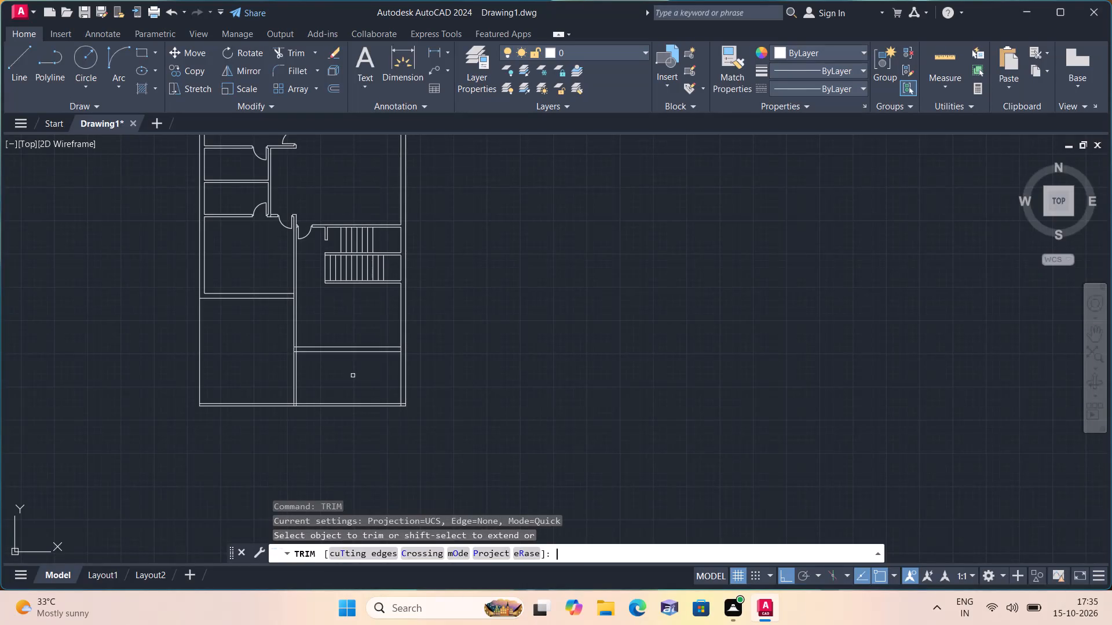
pyautogui.middleClick(265, 334)
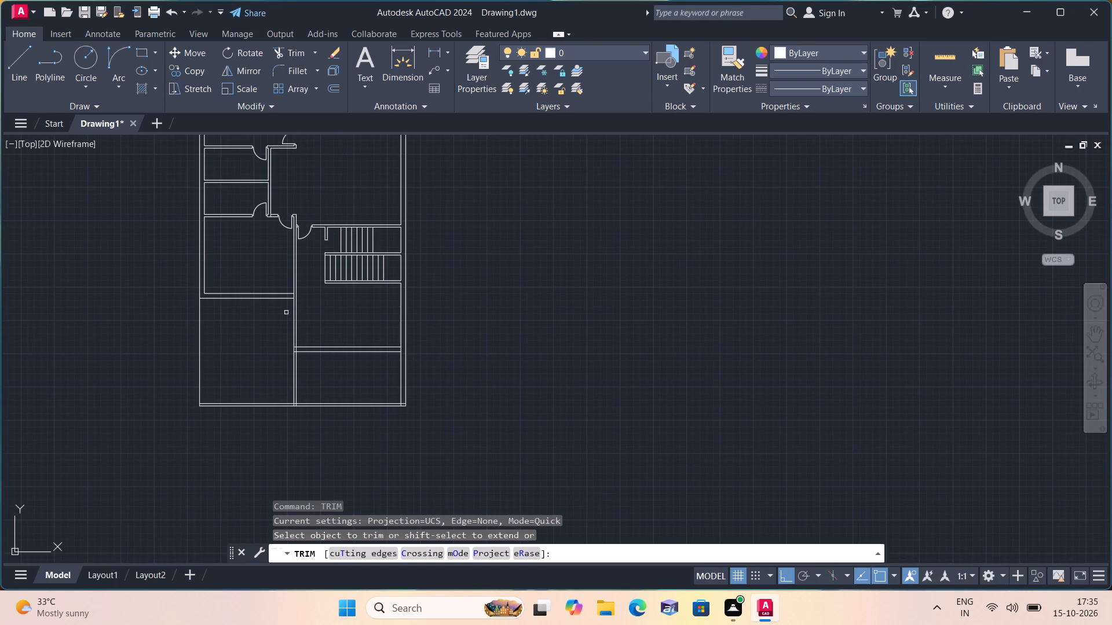
pyautogui.scroll(2, 295, 298)
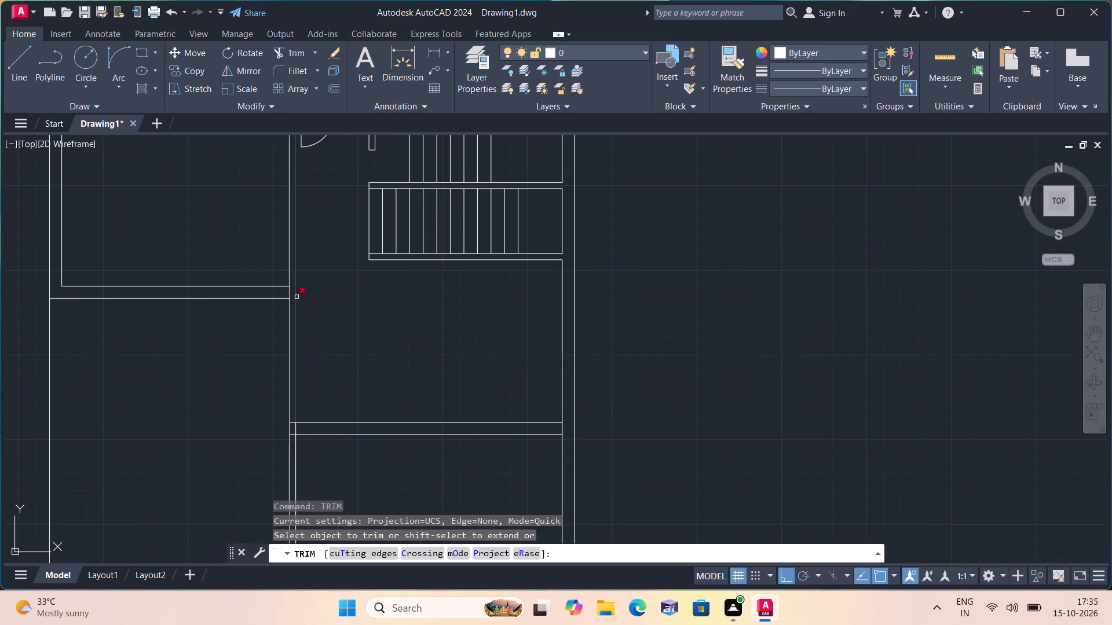
pyautogui.click(290, 292)
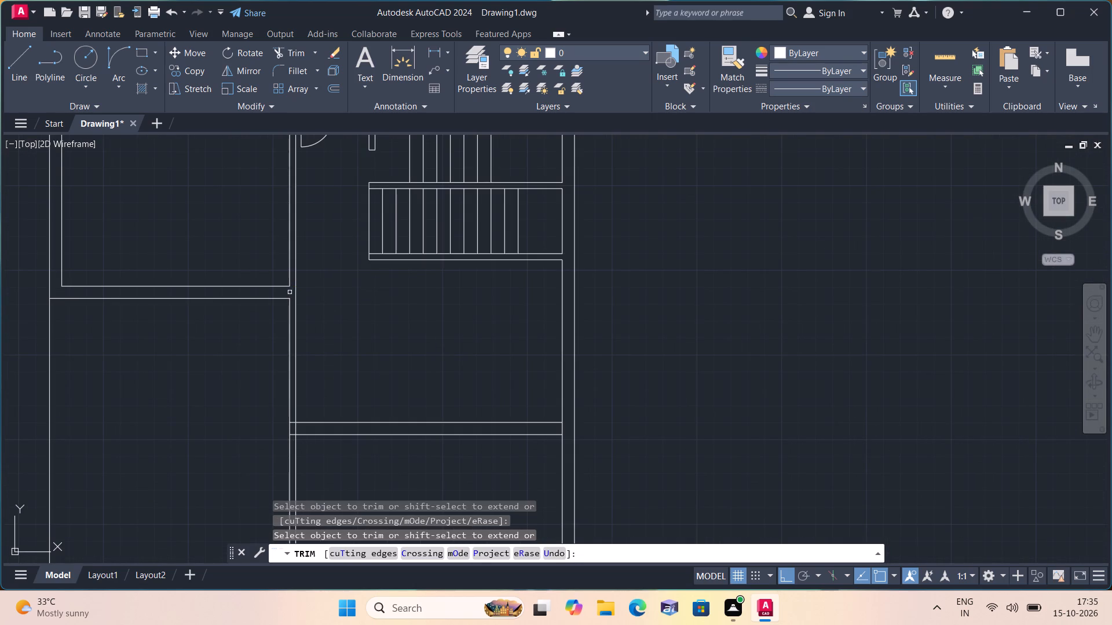
pyautogui.click(291, 304)
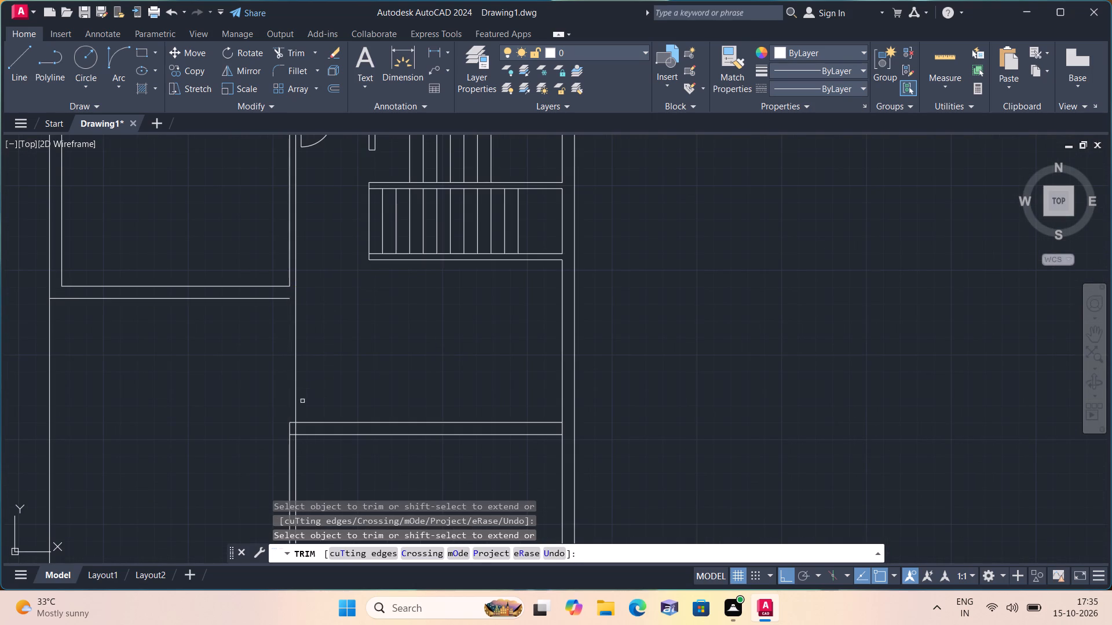
pyautogui.click(295, 430)
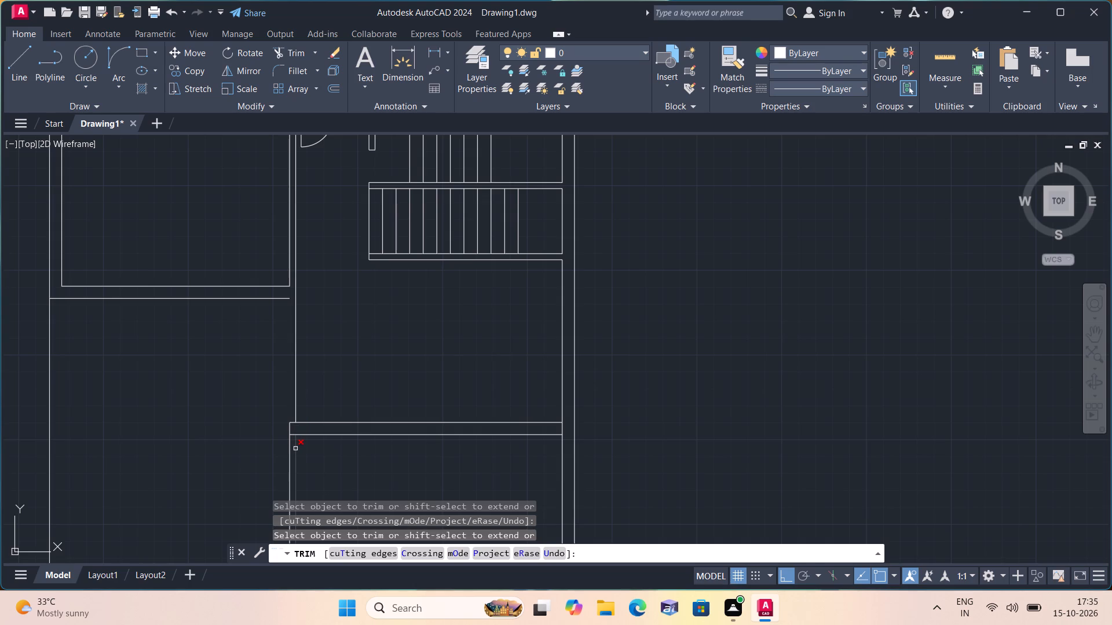
pyautogui.click(295, 448)
pyautogui.click(287, 443)
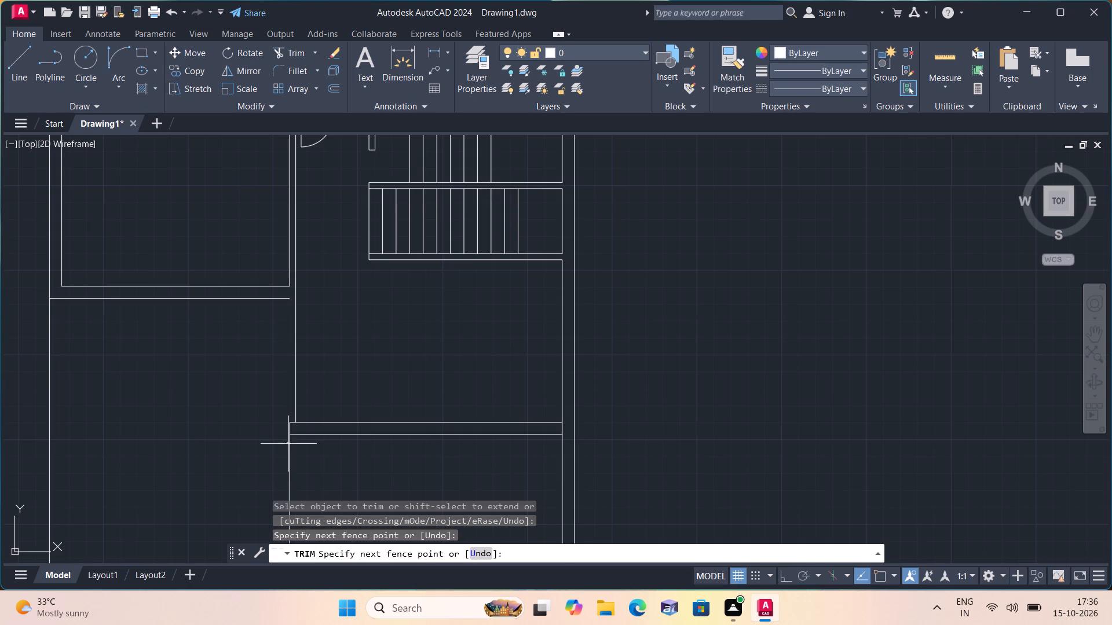
pyautogui.click(296, 450)
pyautogui.scroll(-1, 296, 450)
pyautogui.middleClick(295, 451)
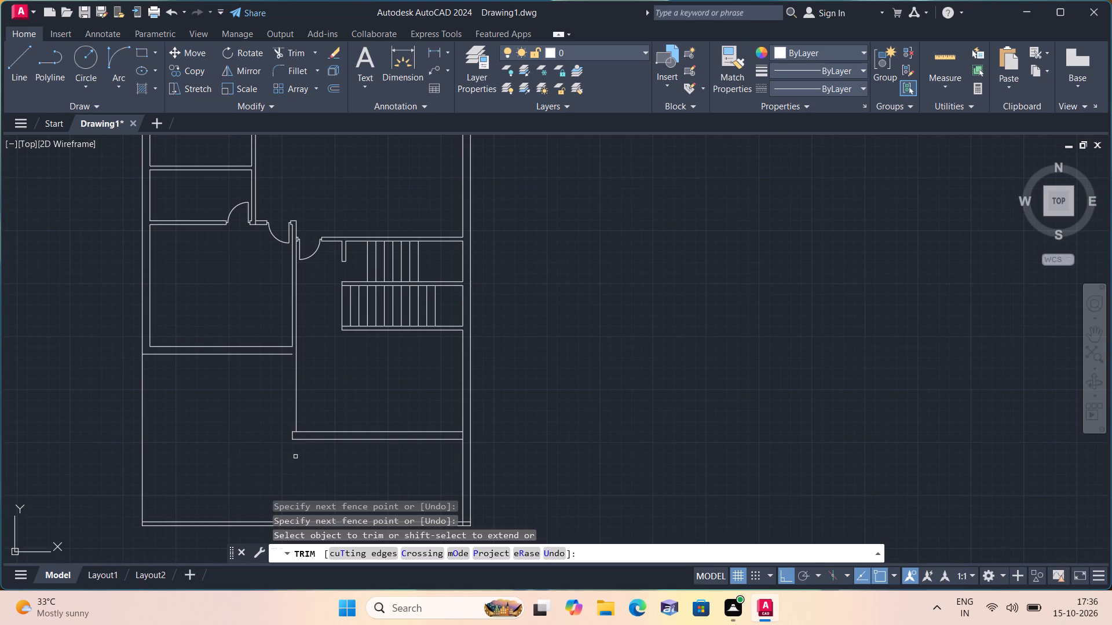
# Trim the upper-face overhang and the short vertical stub at the corner where the new horizontal wall meets the middle wall.
pyautogui.scroll(2, 296, 447)
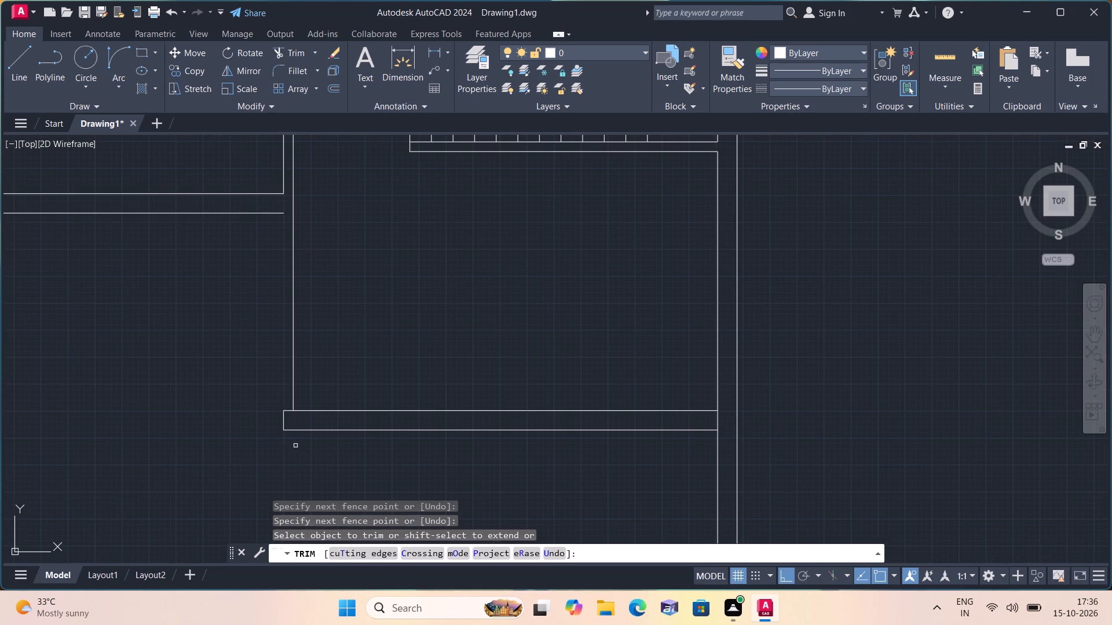
pyautogui.click(291, 410)
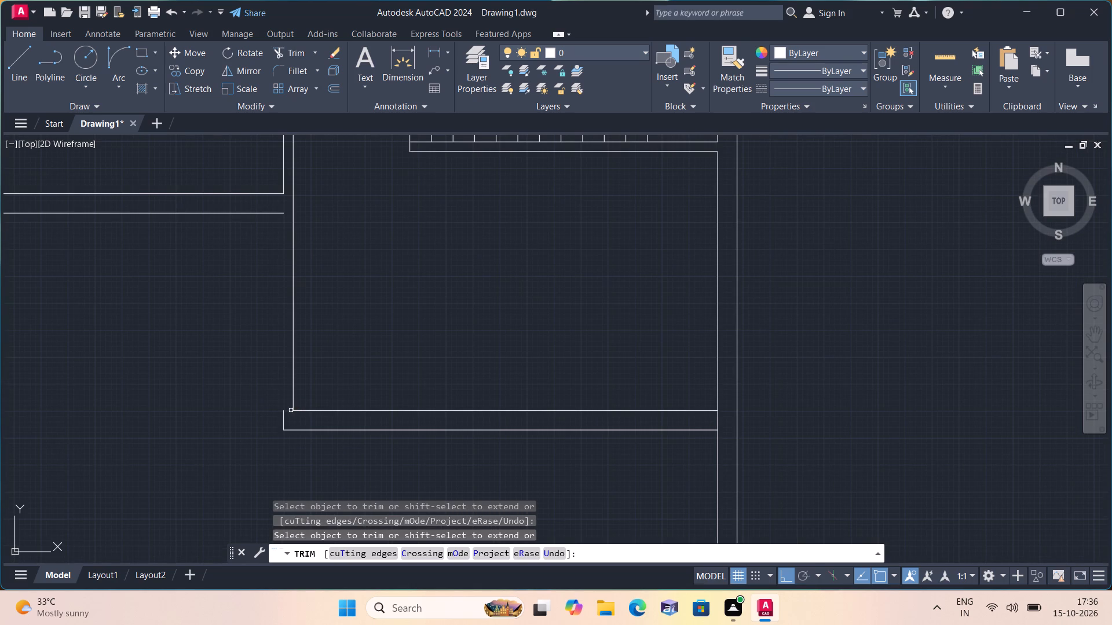
pyautogui.click(284, 414)
pyautogui.scroll(-2, 284, 414)
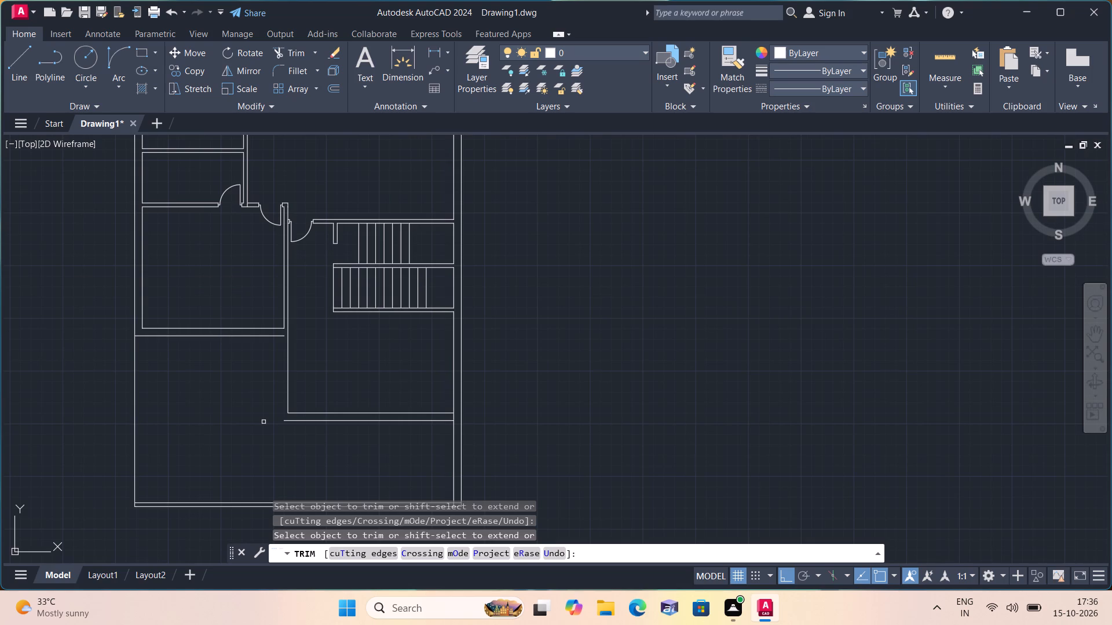
pyautogui.press('space')
# Offset the remaining vertical middle wall line 9" toward the left-hand room to form the wall's second face.
pyautogui.write('off')
pyautogui.press('space')
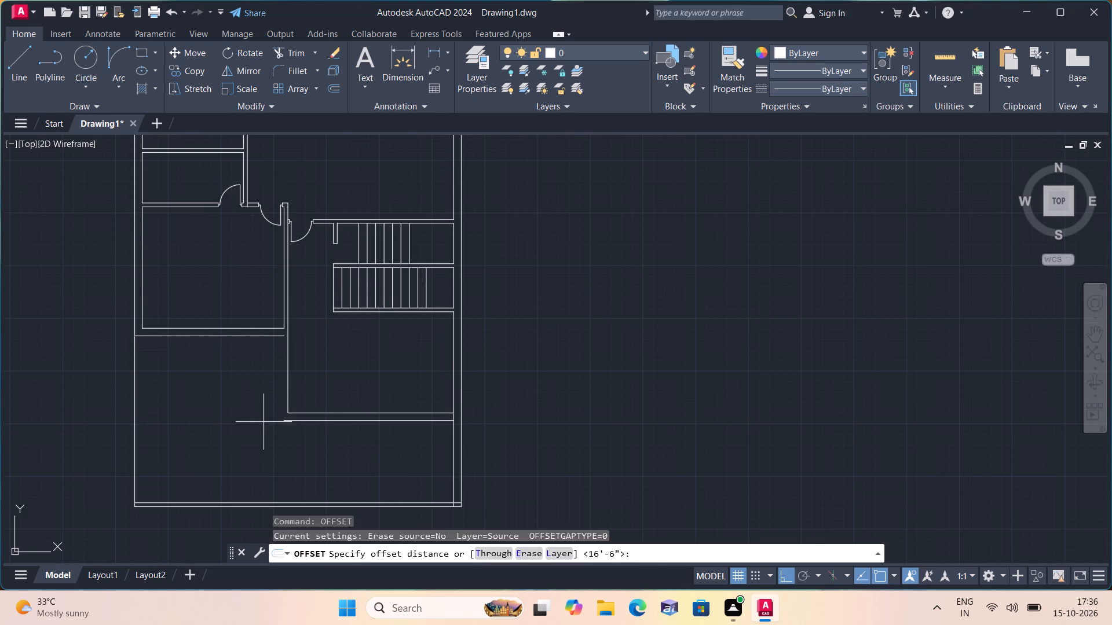
pyautogui.write('9"')
pyautogui.press('space')
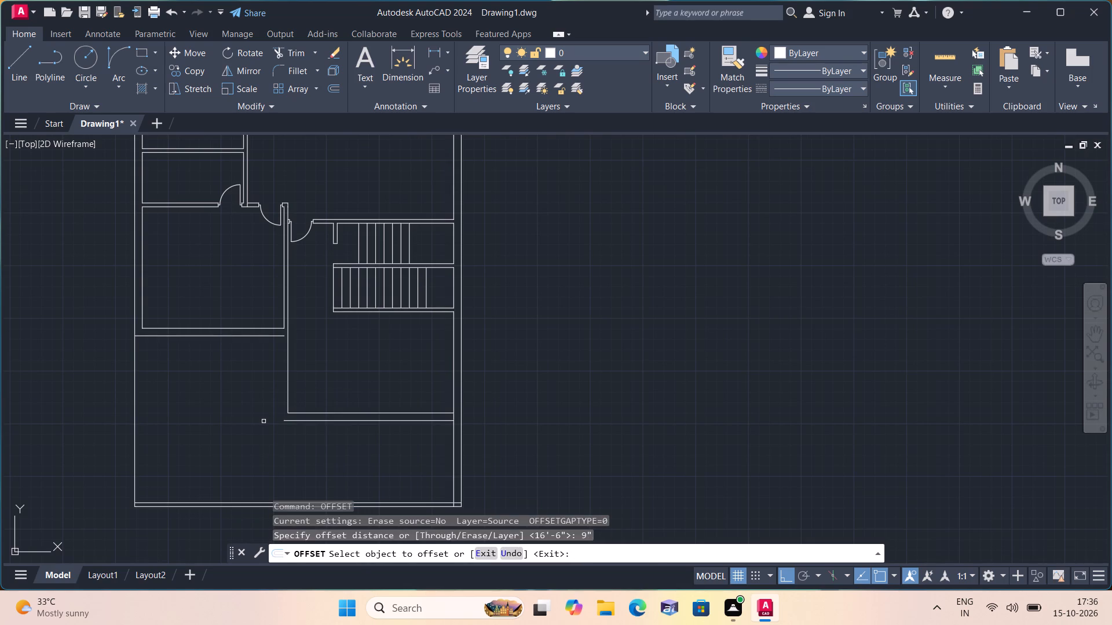
pyautogui.click(287, 364)
pyautogui.click(217, 432)
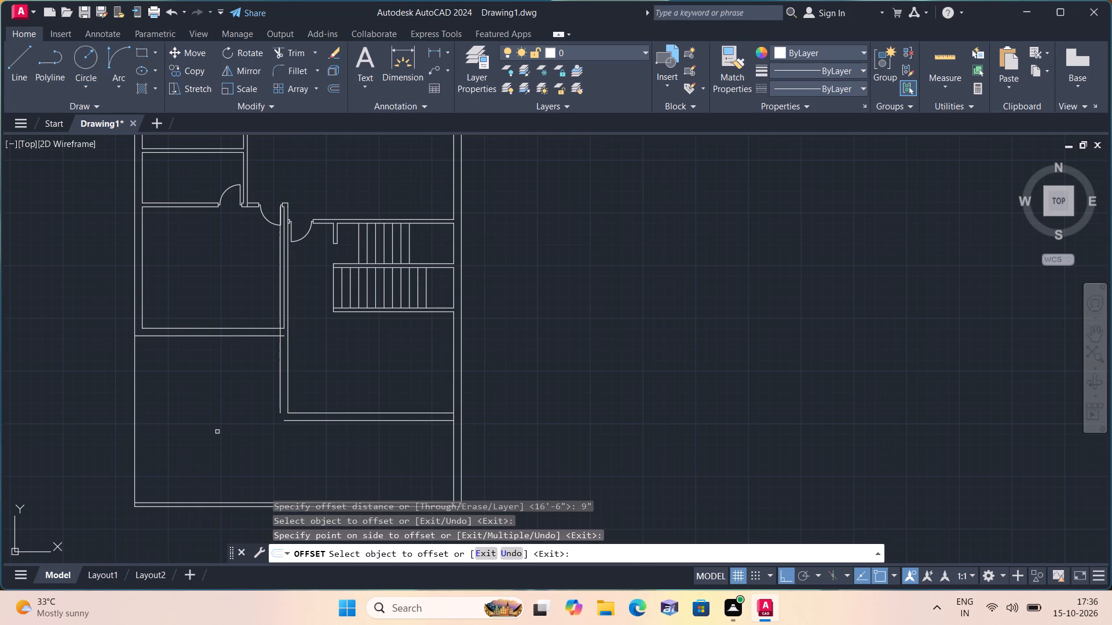
pyautogui.press('space')
# Trim the new wall face across the upper-left room's bottom wall, and cut that wall's lower line back to the new face.
pyautogui.write('trim')
pyautogui.press('space')
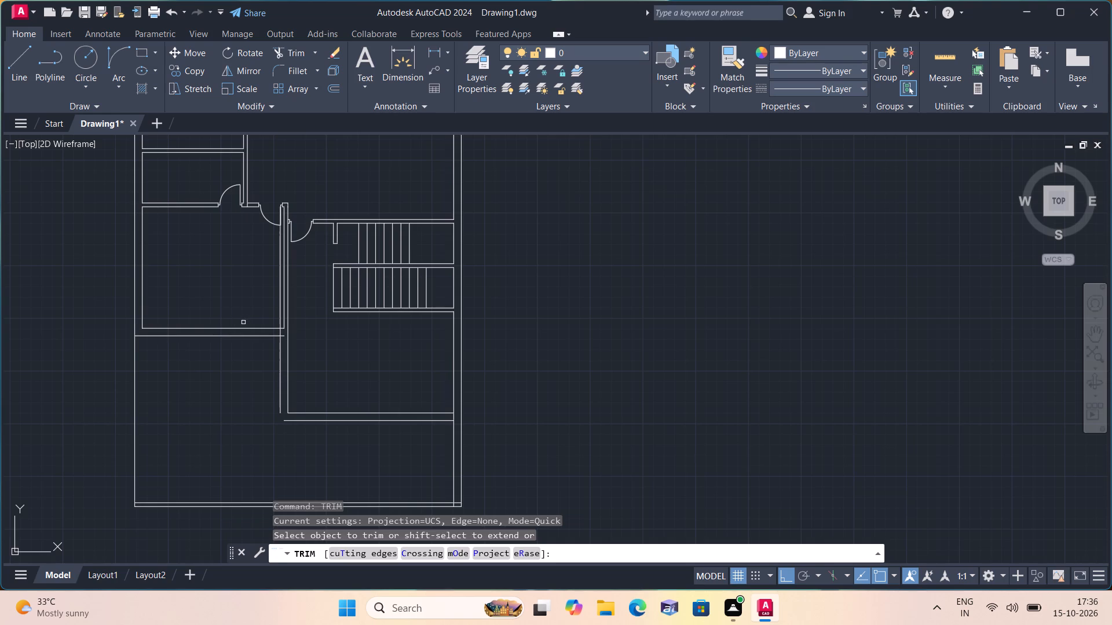
pyautogui.scroll(2, 254, 325)
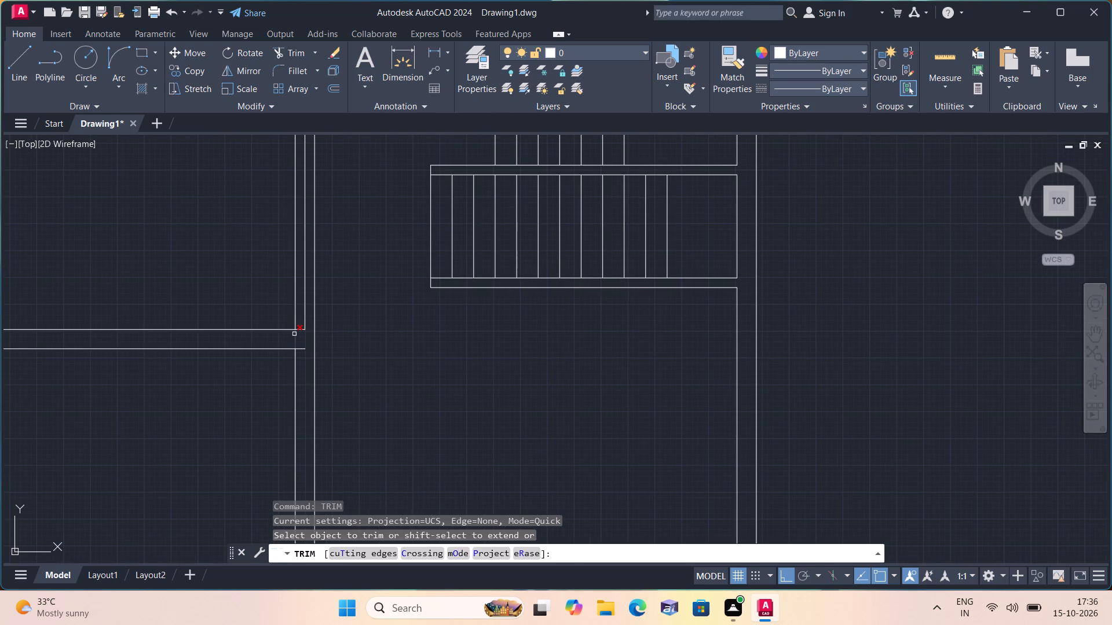
pyautogui.click(294, 334)
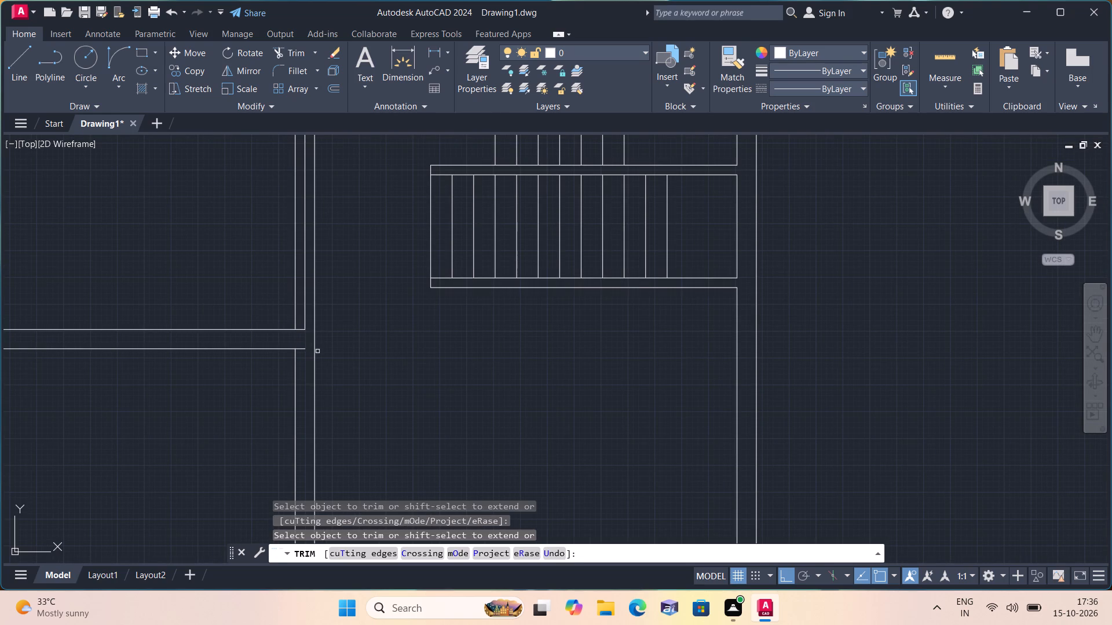
pyautogui.click(303, 351)
pyautogui.press('Escape')
# Erase the leftover segment of the new offset line inside the upper-left room.
pyautogui.scroll(2, 295, 330)
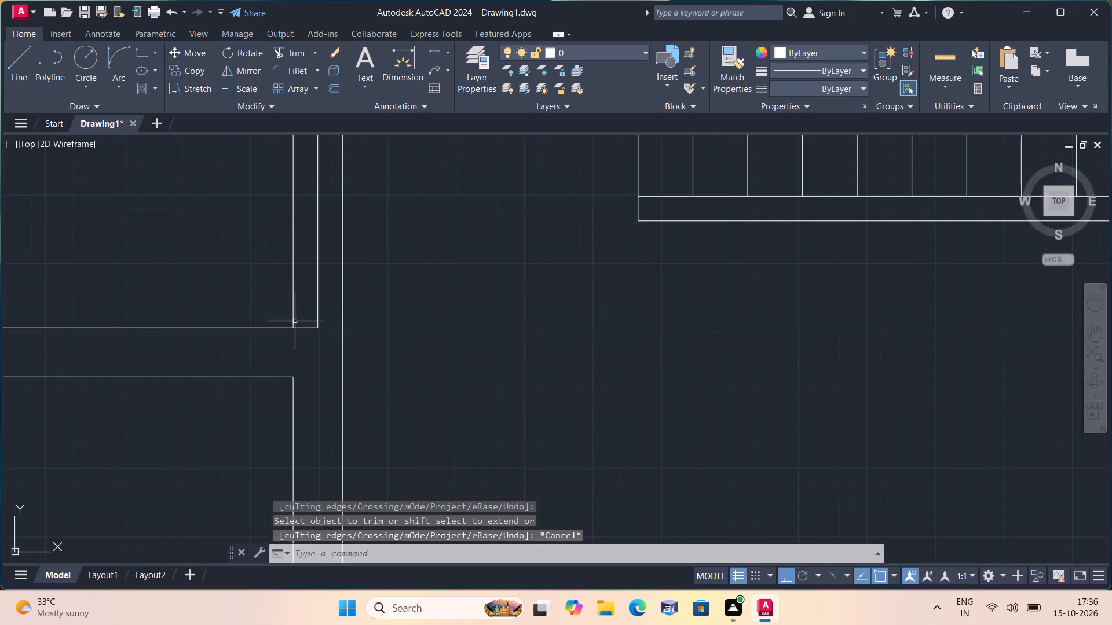
pyautogui.click(294, 318)
pyautogui.press('Delete')
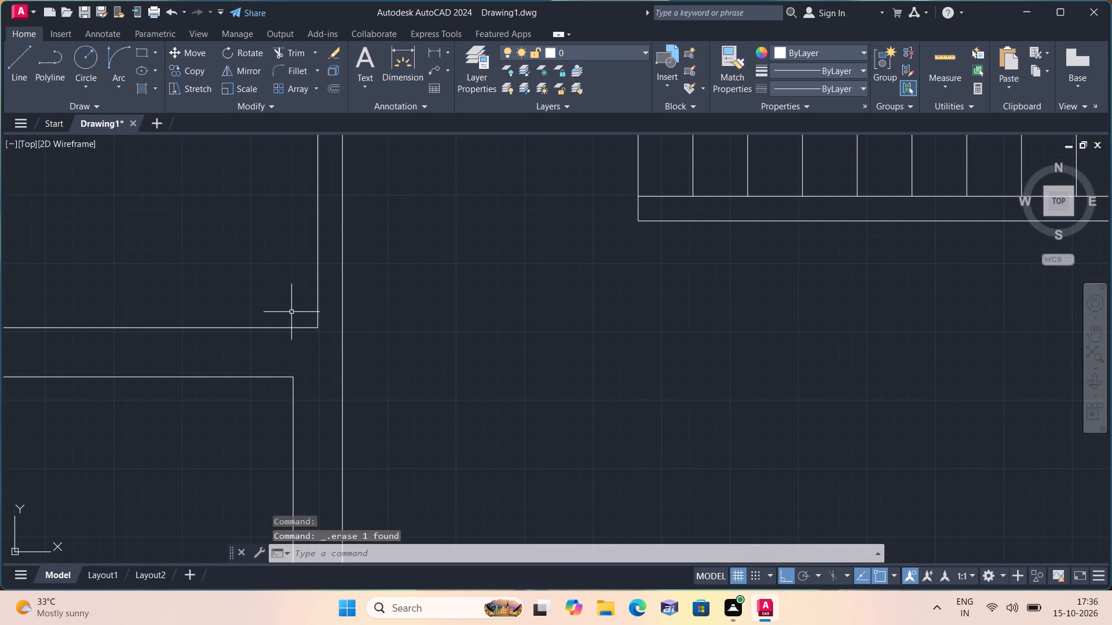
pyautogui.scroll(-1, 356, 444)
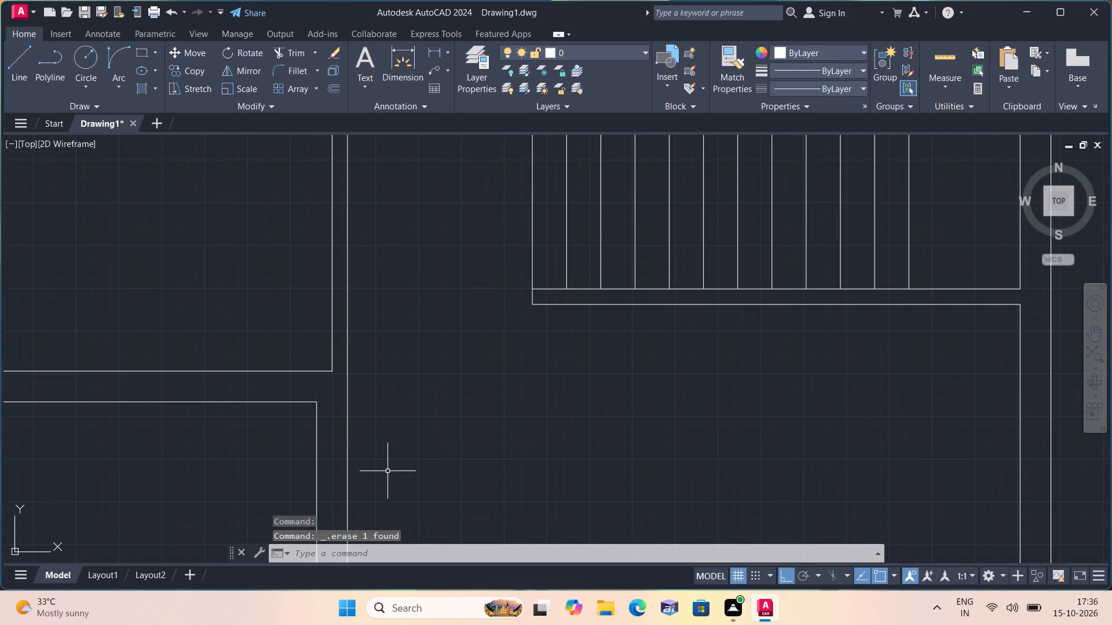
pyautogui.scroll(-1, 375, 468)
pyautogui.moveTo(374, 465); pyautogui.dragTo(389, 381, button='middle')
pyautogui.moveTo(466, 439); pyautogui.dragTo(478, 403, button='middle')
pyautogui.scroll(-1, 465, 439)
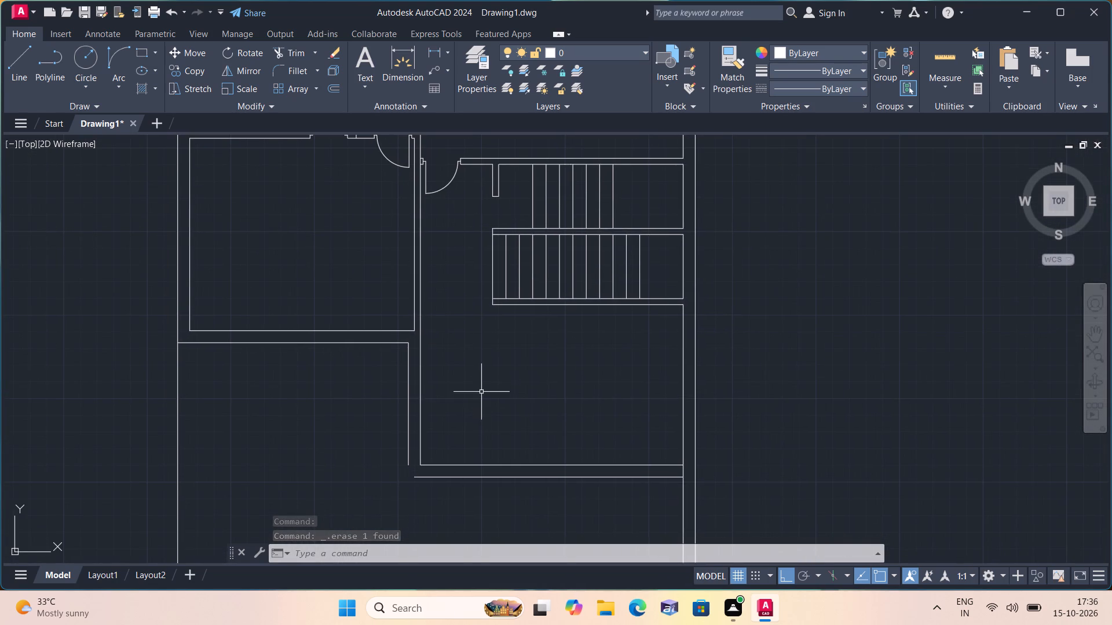
# Extend the middle vertical wall's left face down to the bottom wall, and the horizontal wall's lower line left to meet it.
pyautogui.moveTo(496, 399); pyautogui.dragTo(504, 367, button='middle')
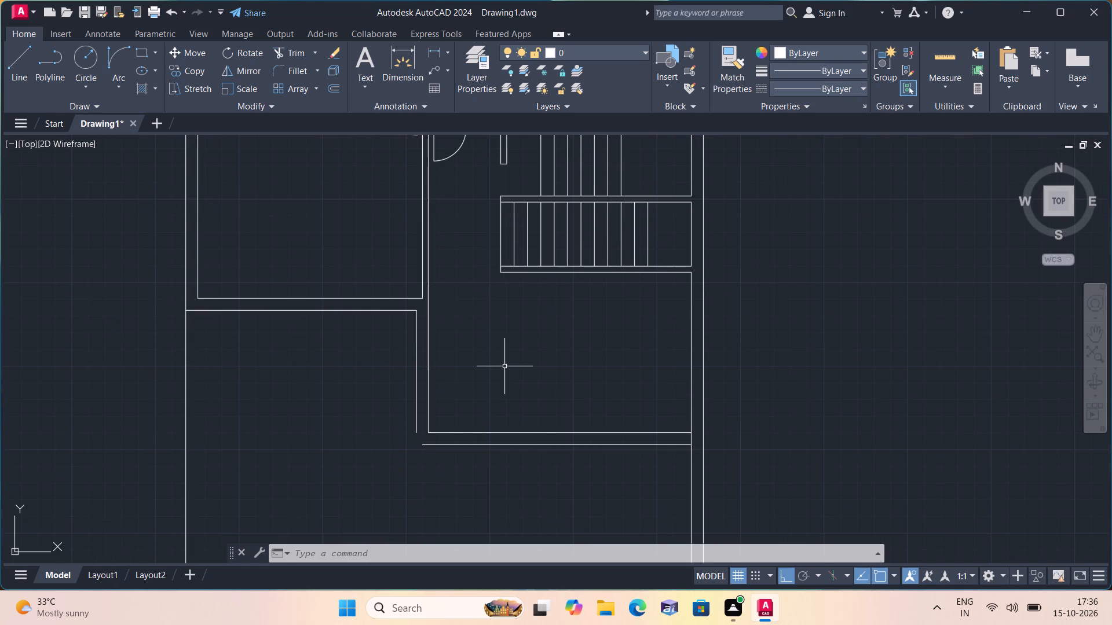
pyautogui.write('exte')
pyautogui.press('space')
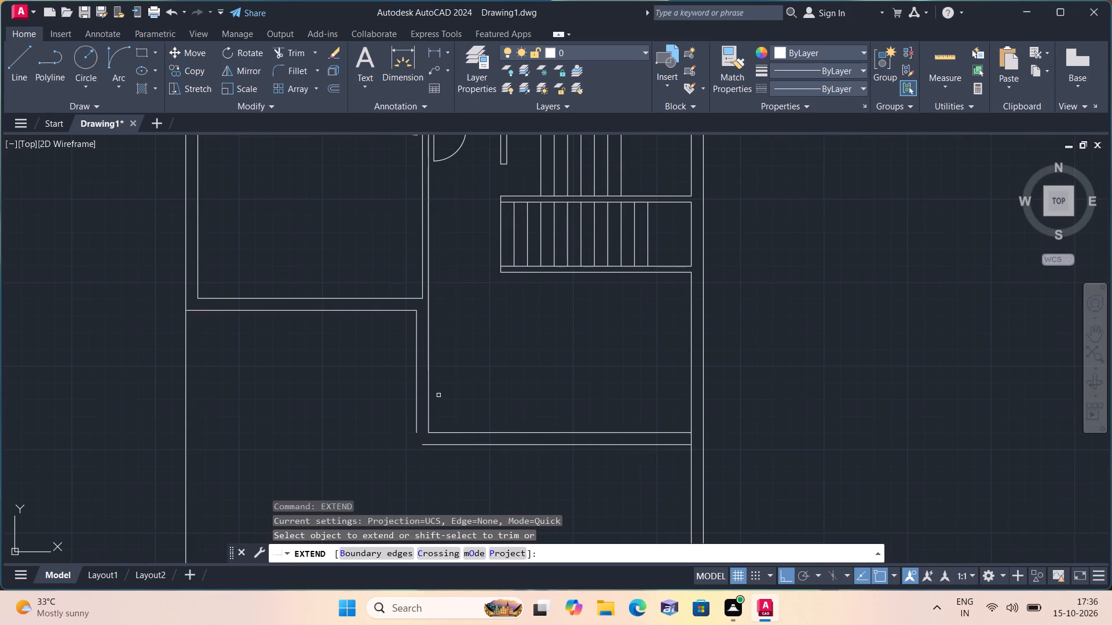
pyautogui.click(416, 432)
pyautogui.scroll(-1, 416, 432)
pyautogui.moveTo(414, 432); pyautogui.dragTo(436, 371, button='middle')
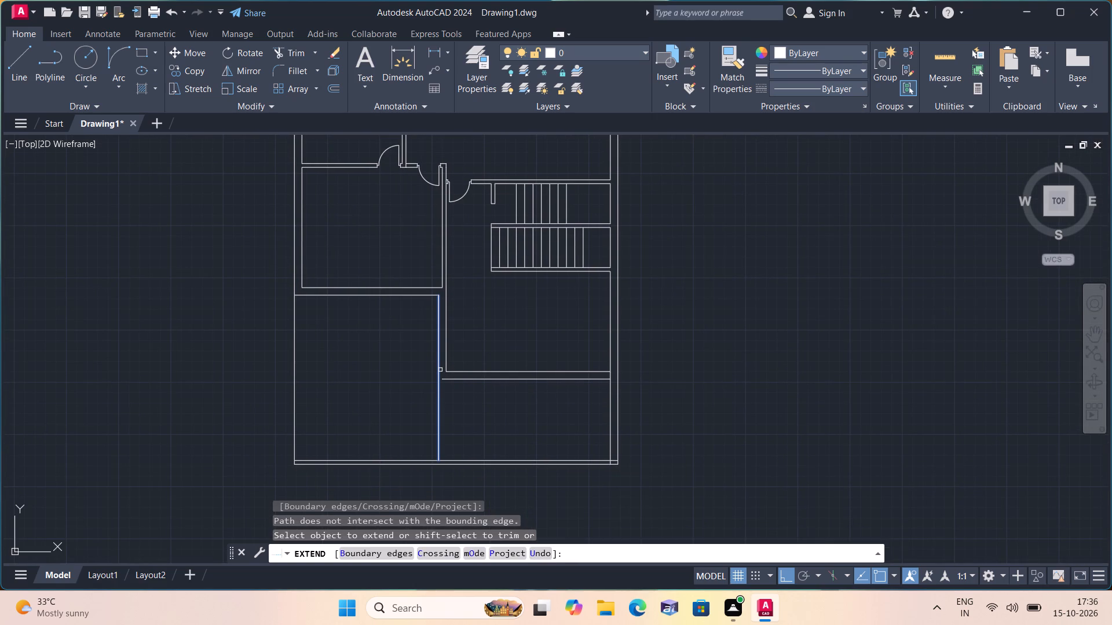
pyautogui.click(440, 369)
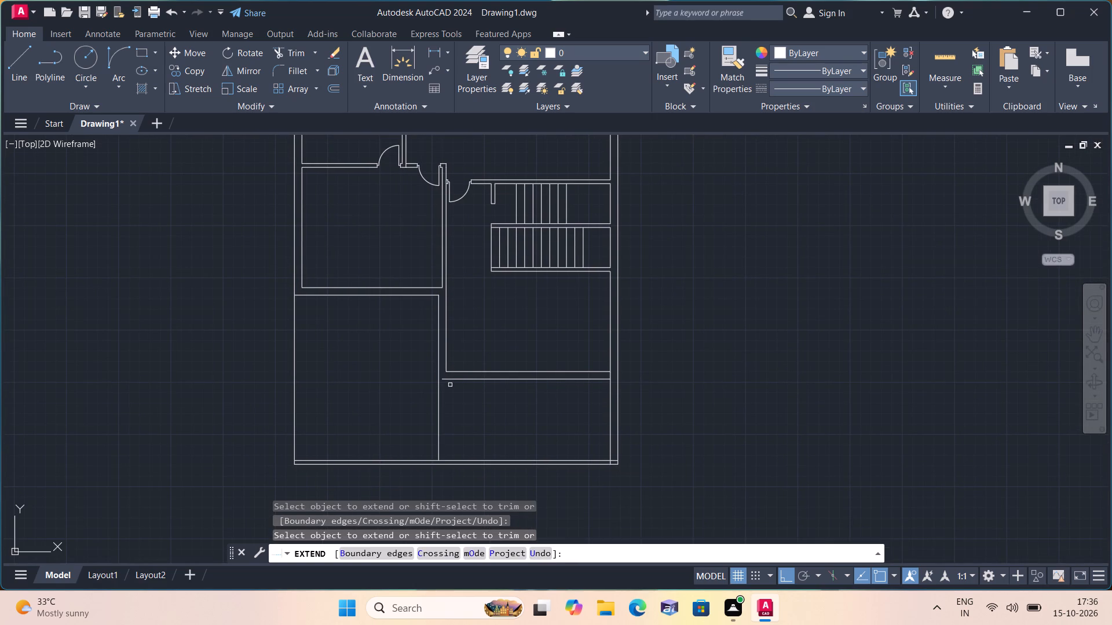
pyautogui.click(444, 378)
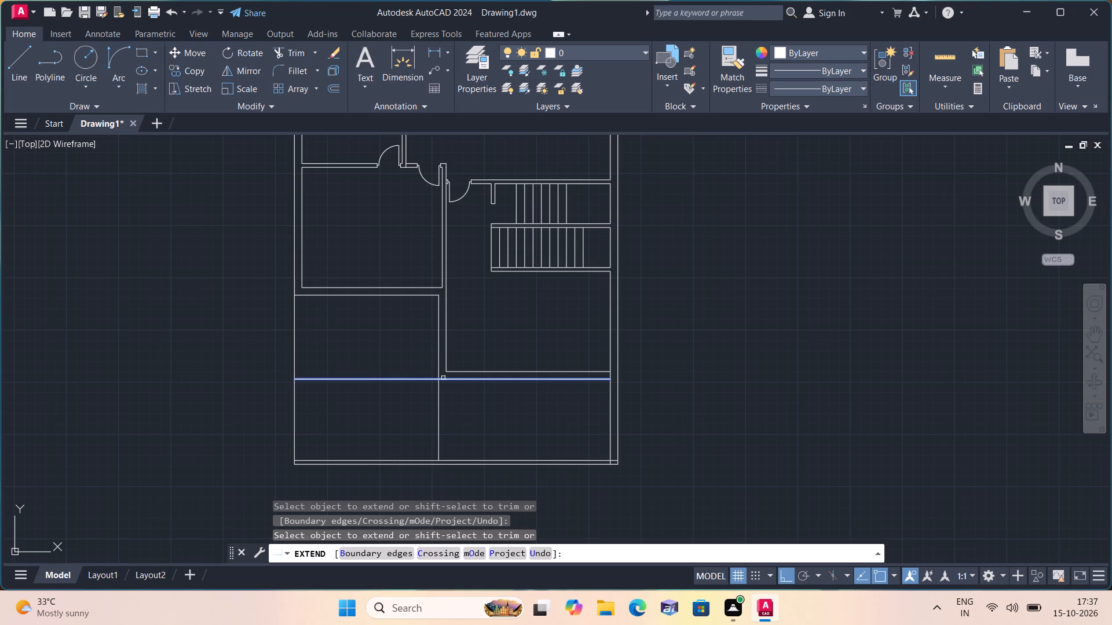
pyautogui.press('space')
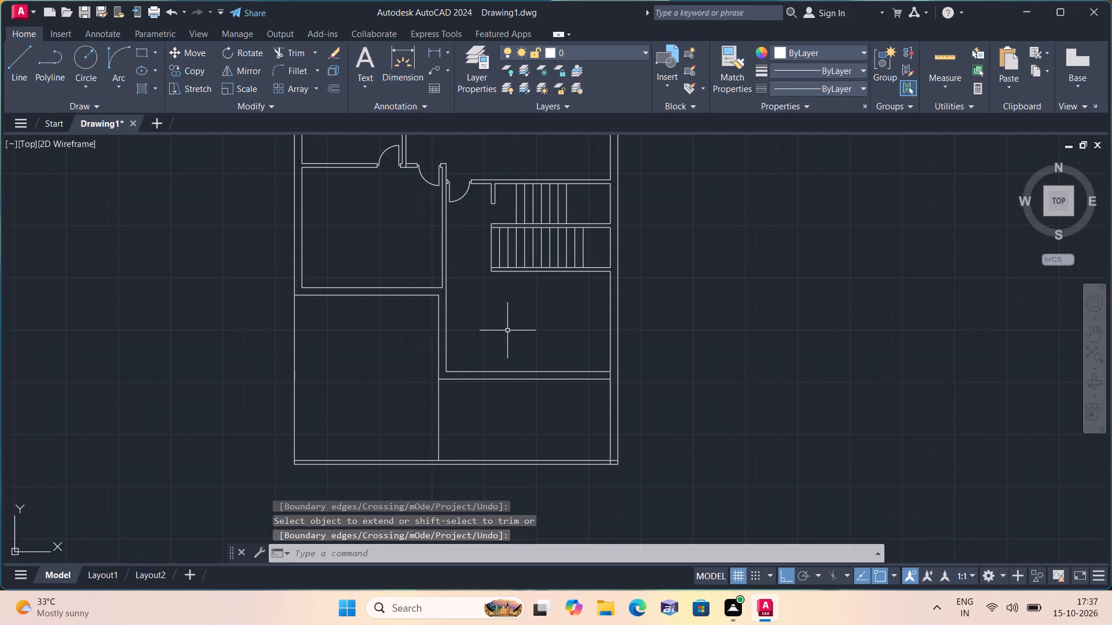
# Draw a line from that junction into the lower-left room in four 10" segments, then straight up to the room's upper wall.
pyautogui.write('l')
pyautogui.press('space')
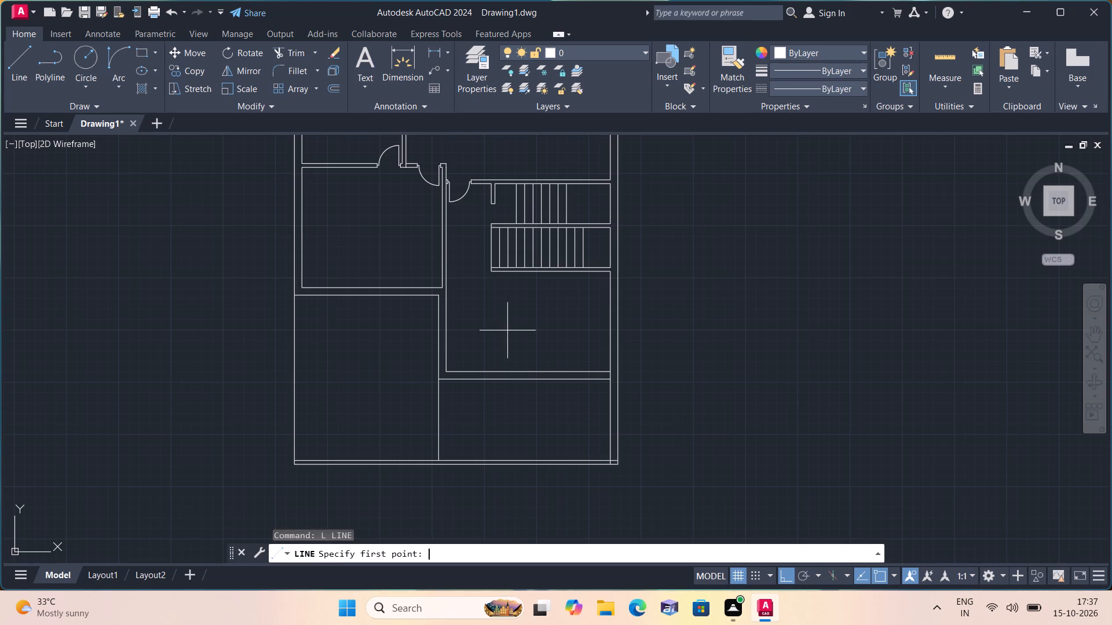
pyautogui.click(437, 379)
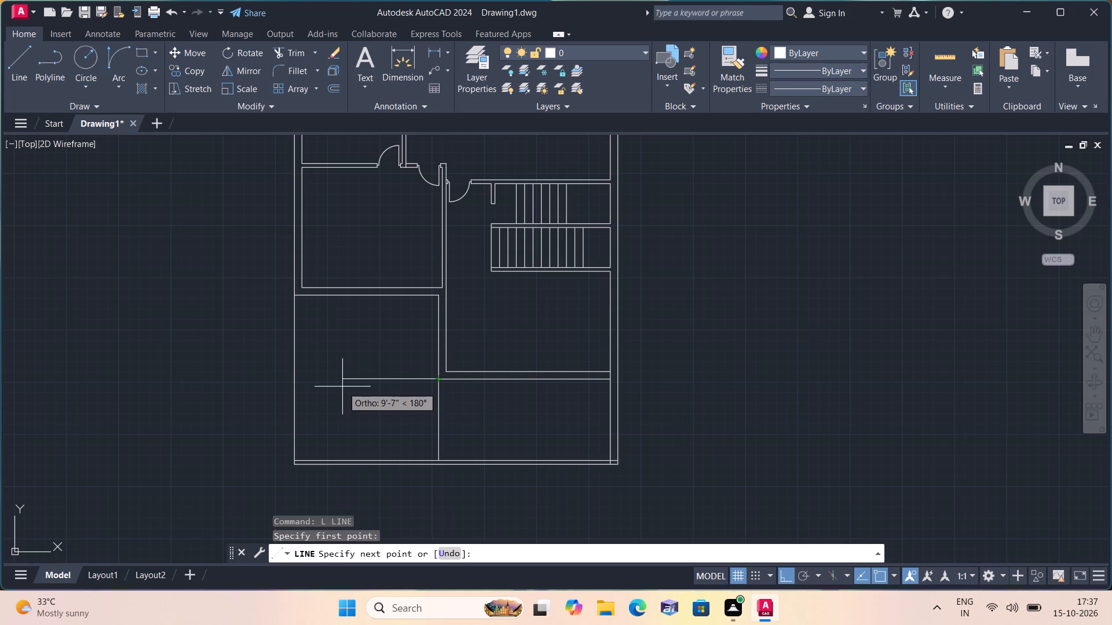
pyautogui.write('10"')
pyautogui.press('space')
pyautogui.write("10'")
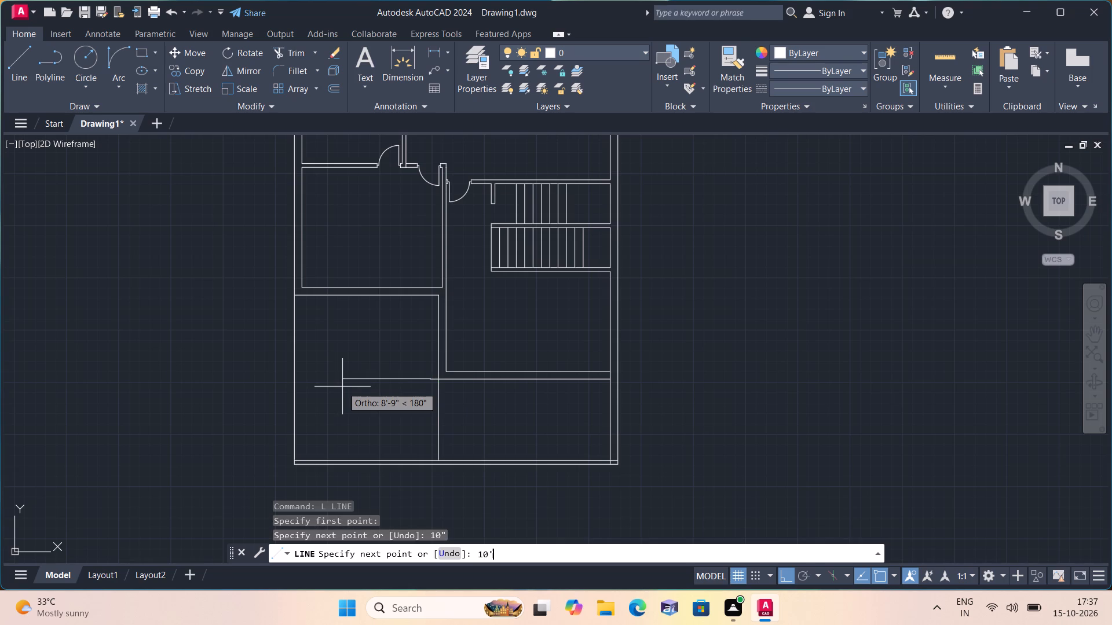
pyautogui.press('BackSpace')
pyautogui.write('"')
pyautogui.press('space')
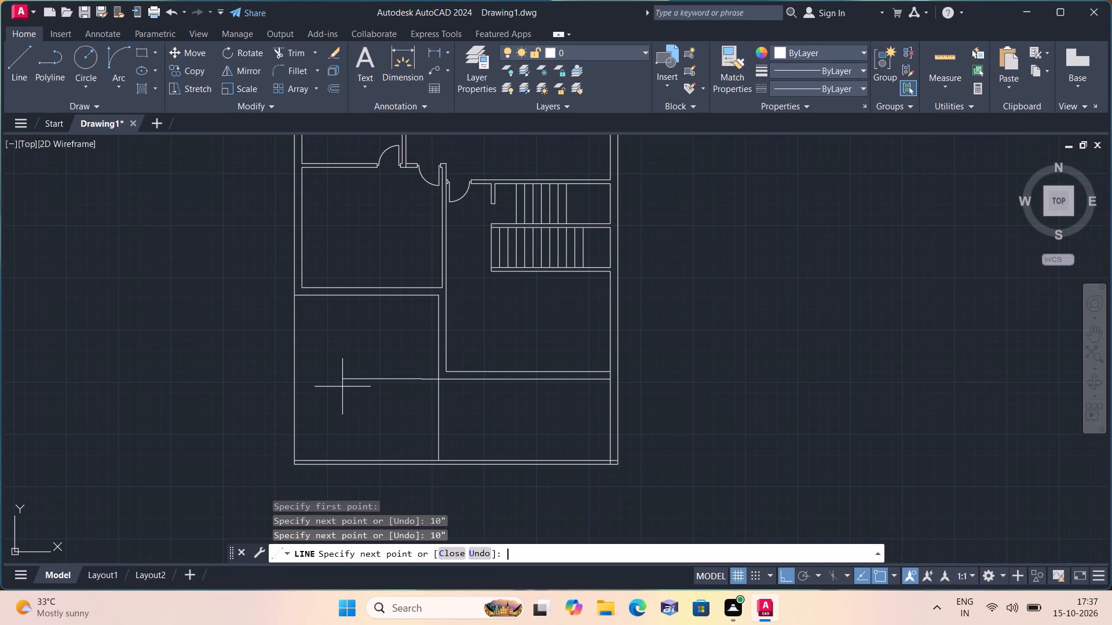
pyautogui.write('10"')
pyautogui.press('space')
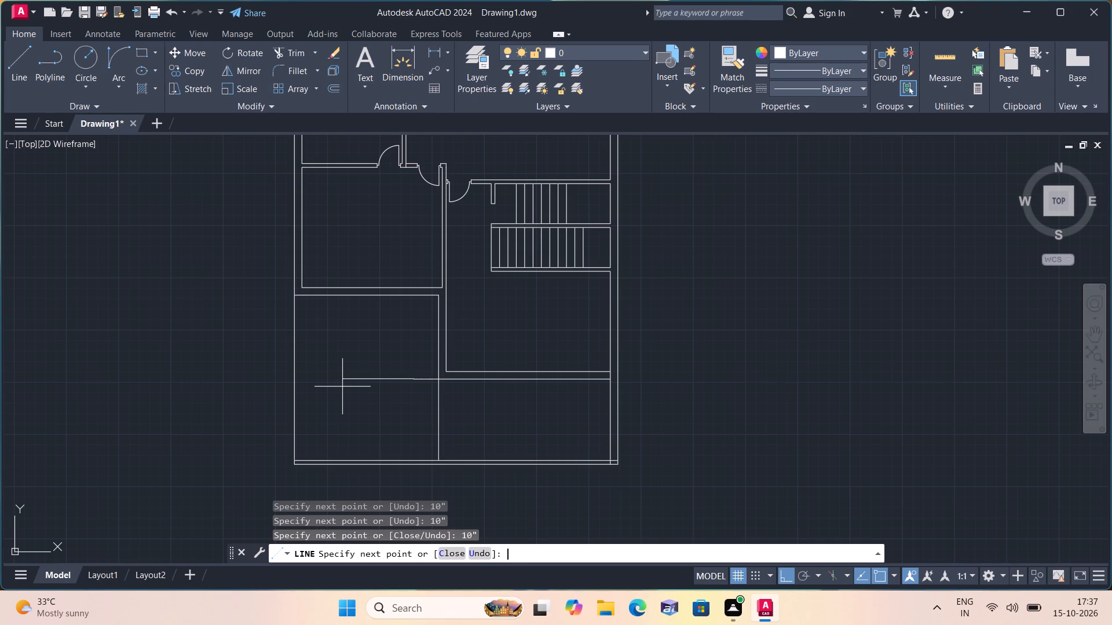
pyautogui.write('10"')
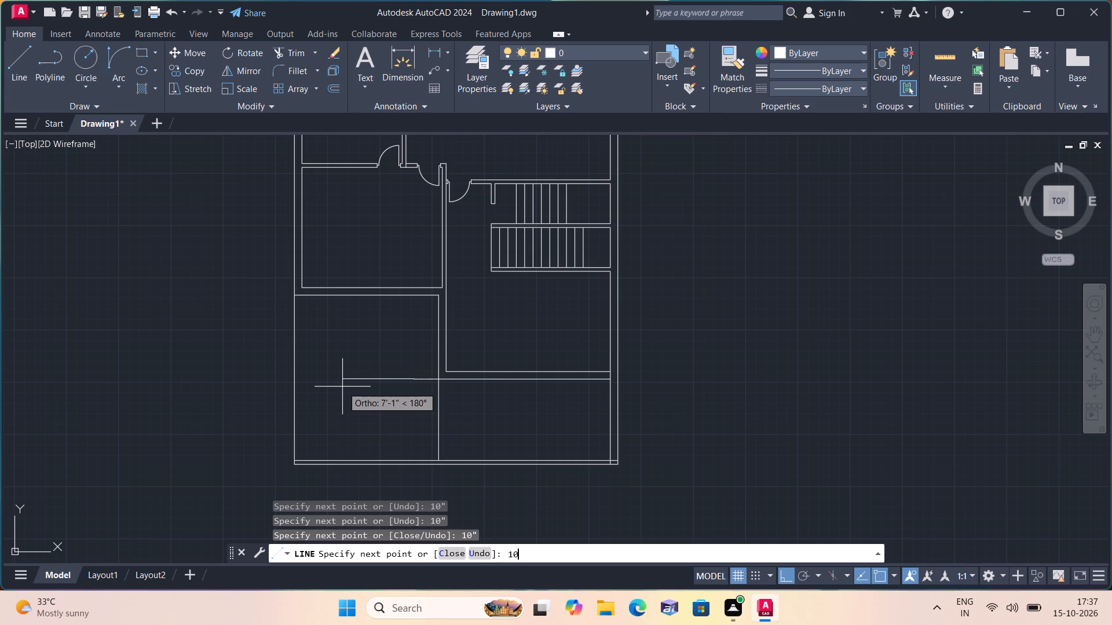
pyautogui.press('space')
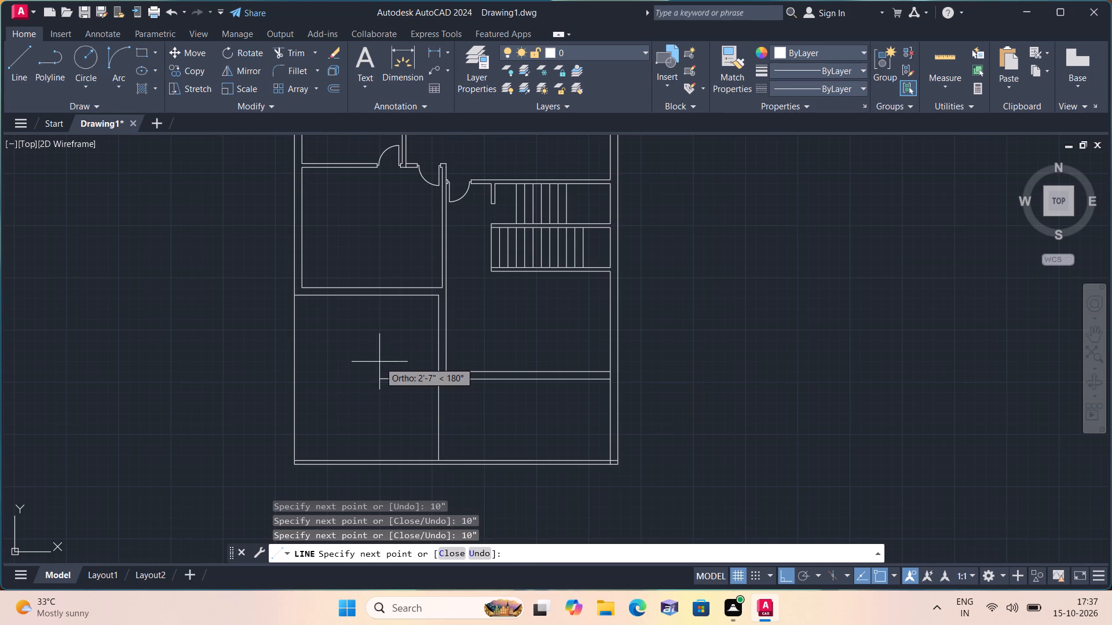
pyautogui.click(409, 298)
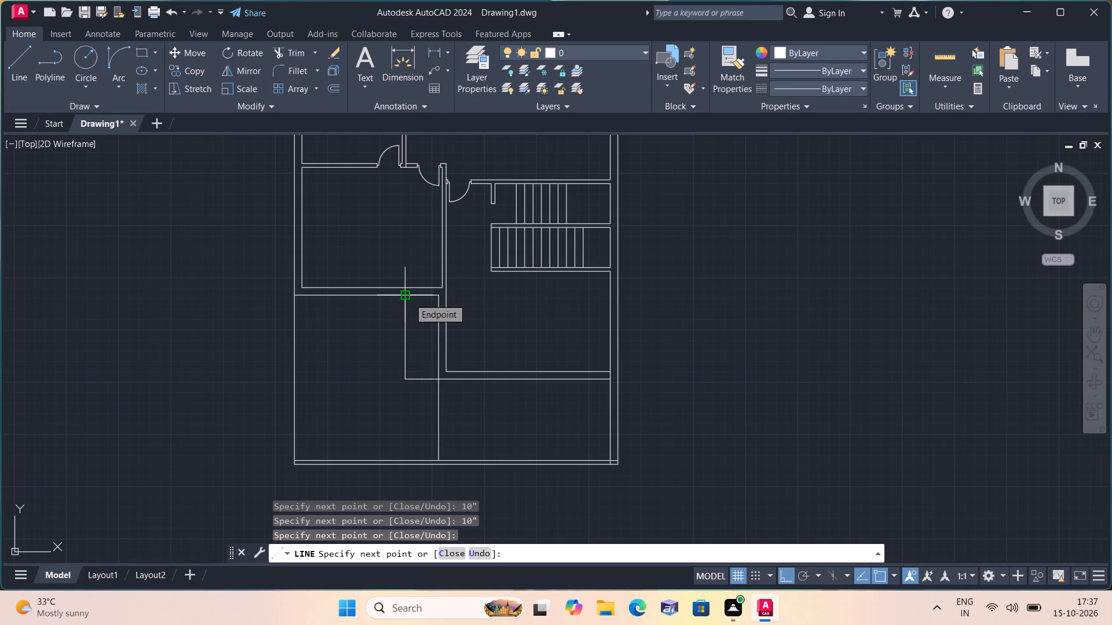
pyautogui.press('space')
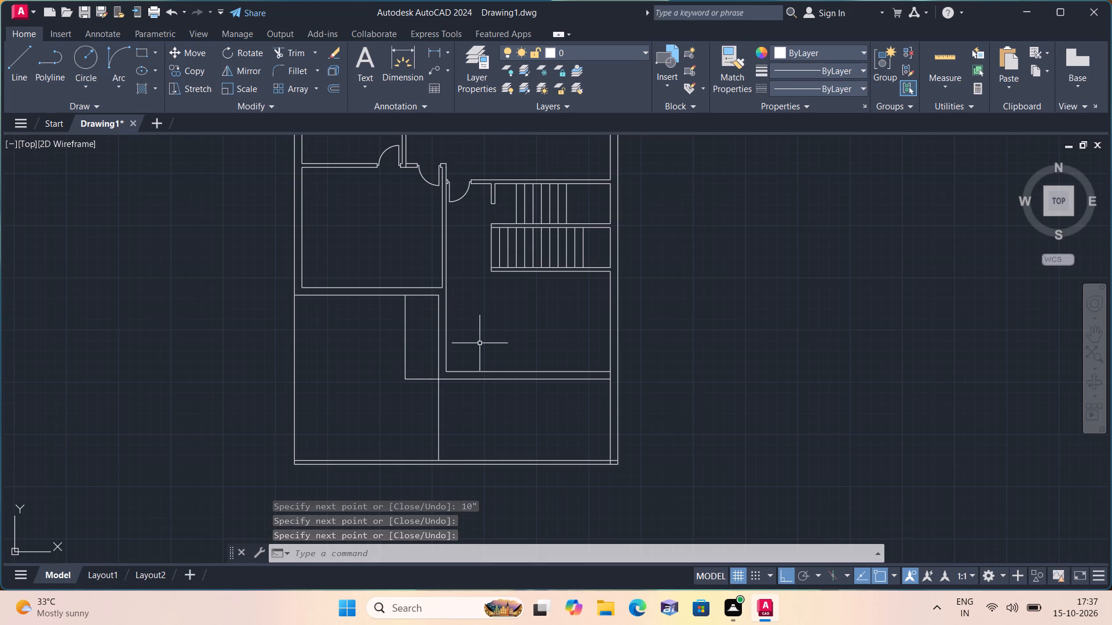
# Draw a jamb line across the middle vertical wall 2" above its lower inner corner, and erase the 2" helper segment.
pyautogui.press('l')
pyautogui.press('space')
pyautogui.scroll(1, 477, 344)
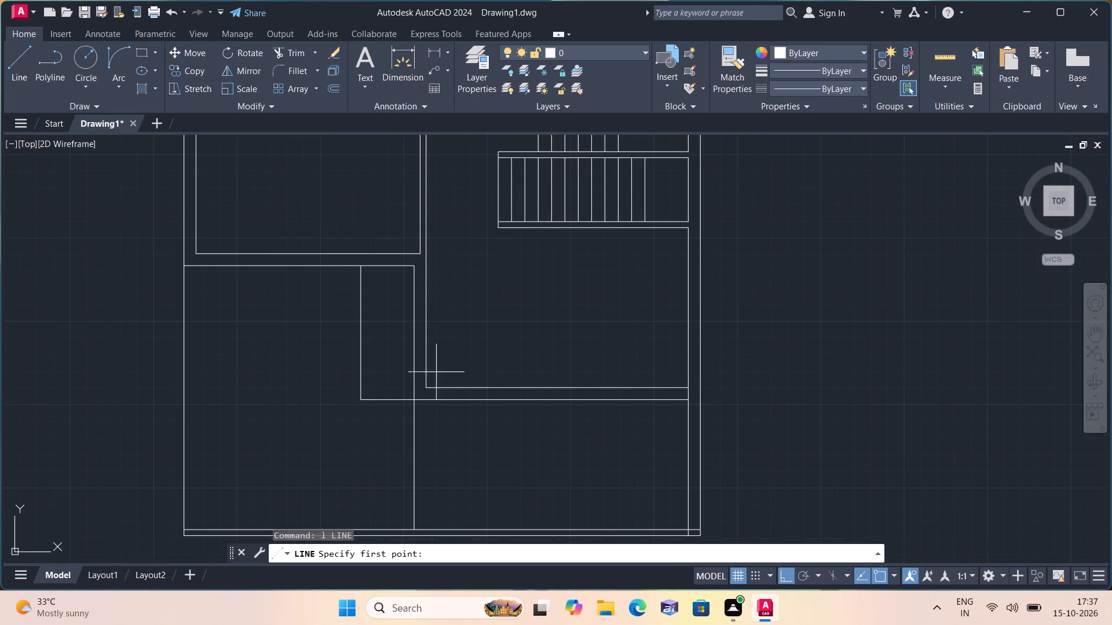
pyautogui.click(426, 389)
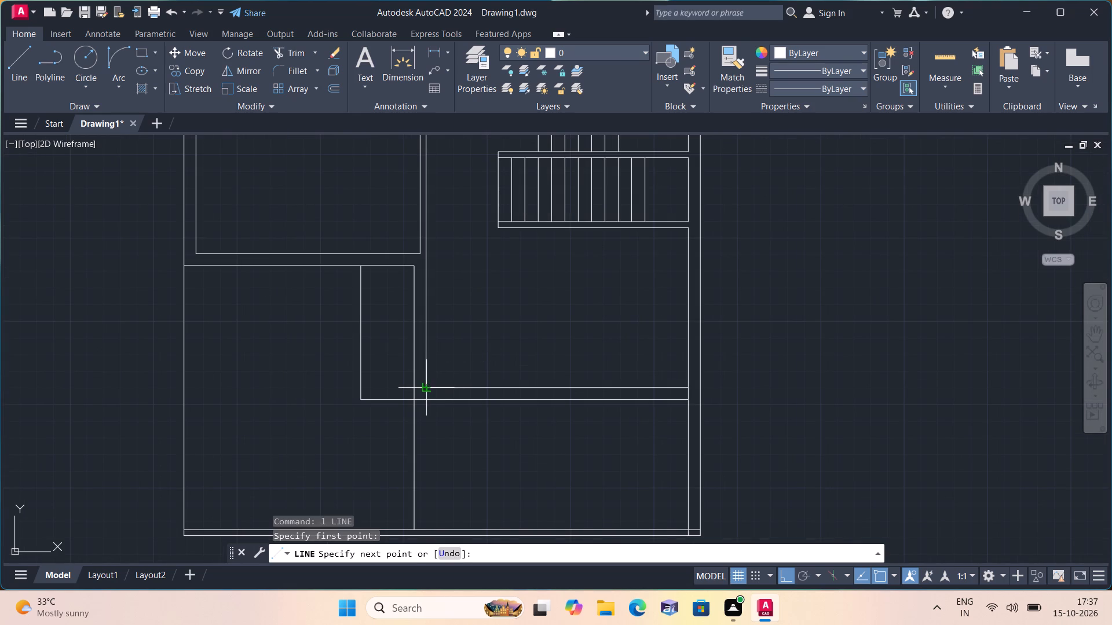
pyautogui.write('2"')
pyautogui.press('space')
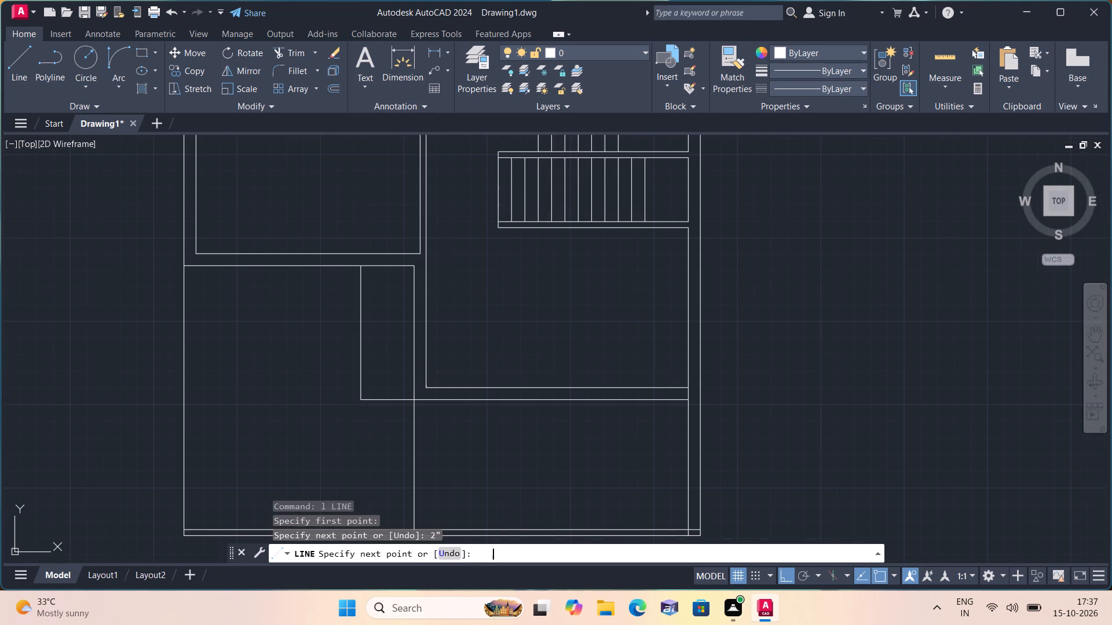
pyautogui.click(411, 380)
pyautogui.press('space')
pyautogui.scroll(2, 426, 386)
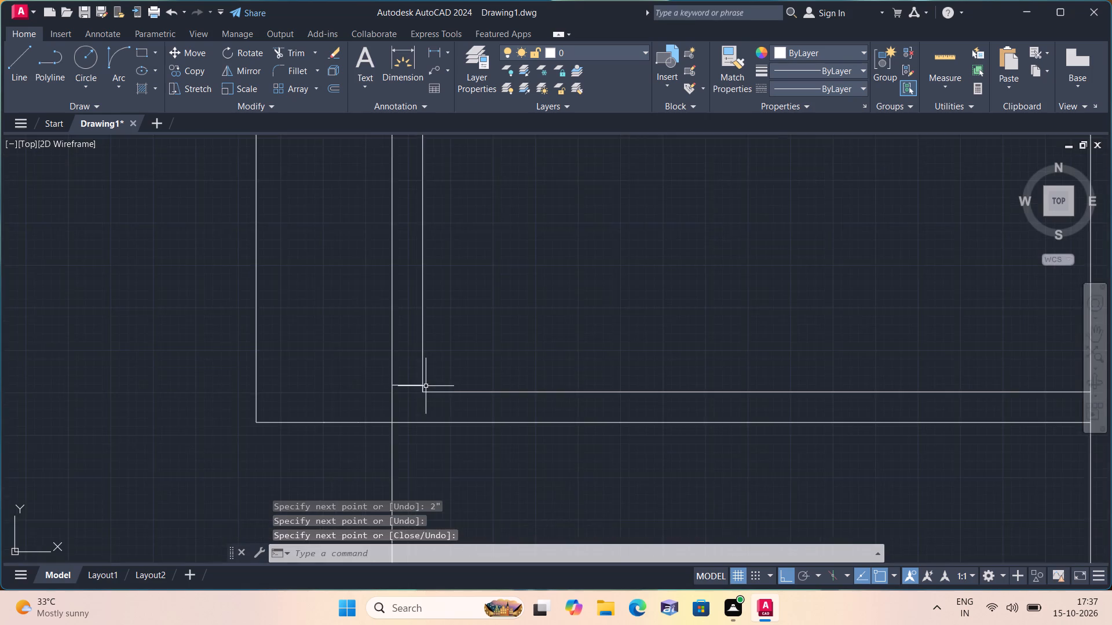
pyautogui.scroll(1, 426, 386)
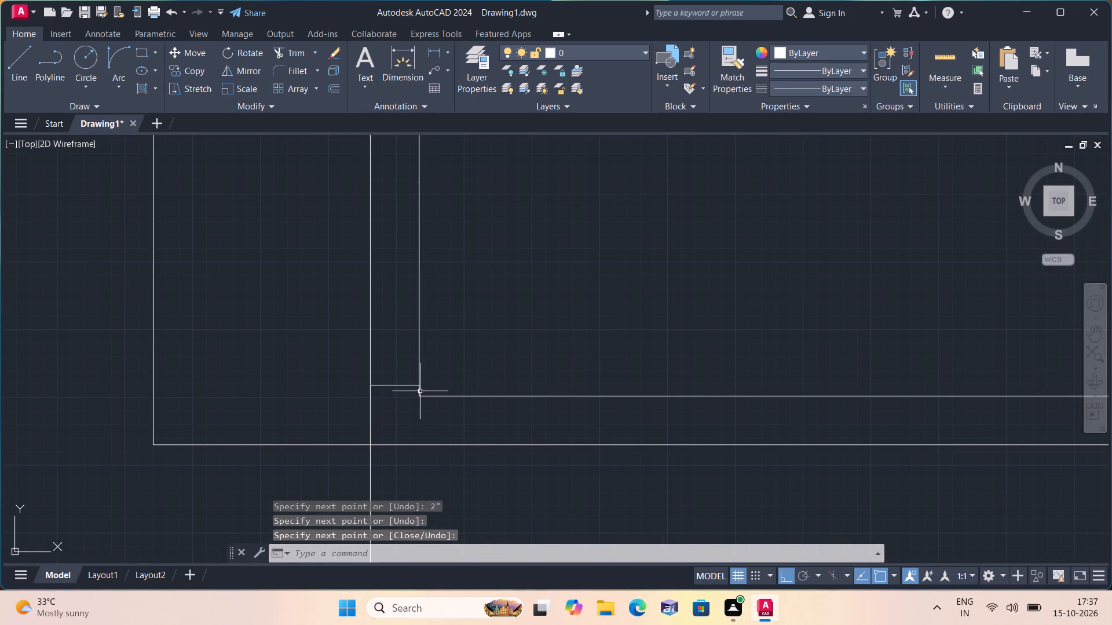
pyautogui.click(420, 391)
pyautogui.press('Delete')
# Draw a centre line up the wall from the jamb in 2", 2' and 2" segments, and cap it with a second jamb across both faces.
pyautogui.write('l')
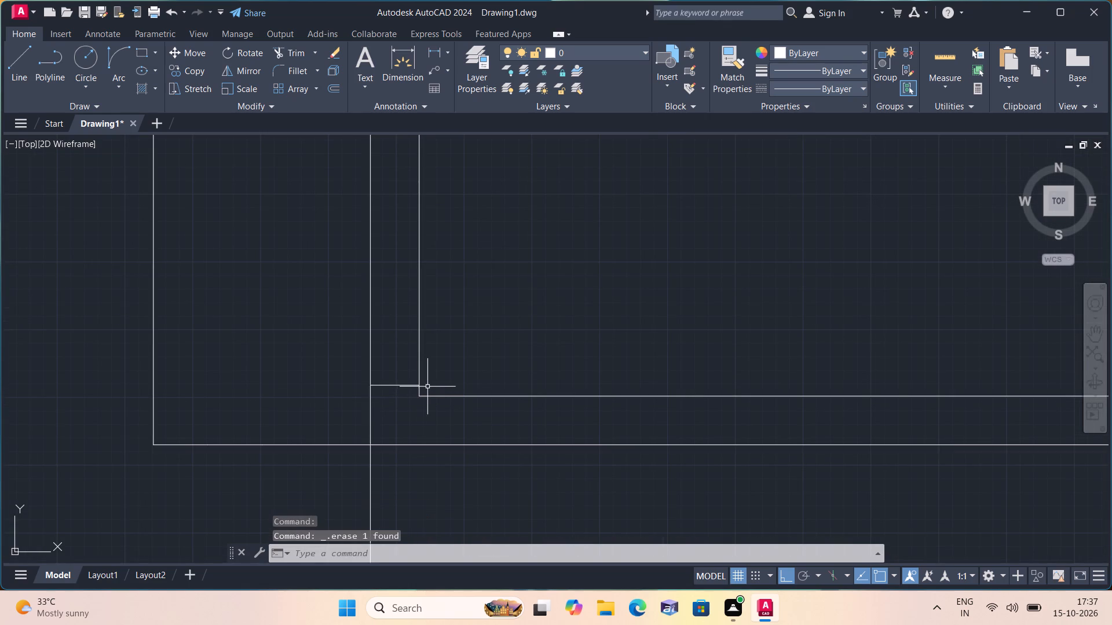
pyautogui.press('space')
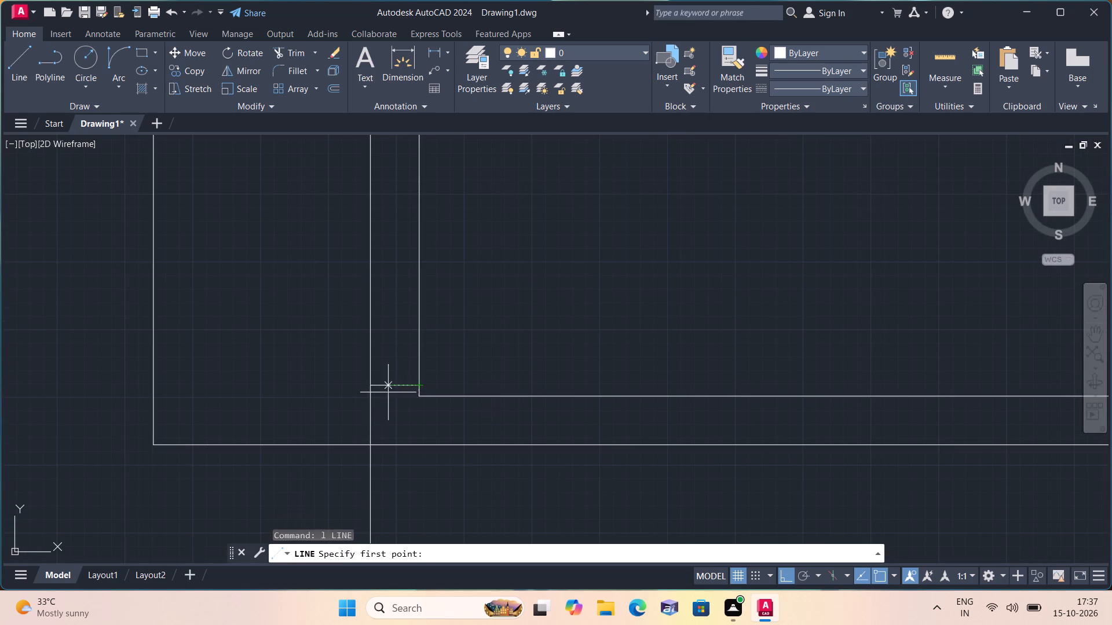
pyautogui.click(394, 385)
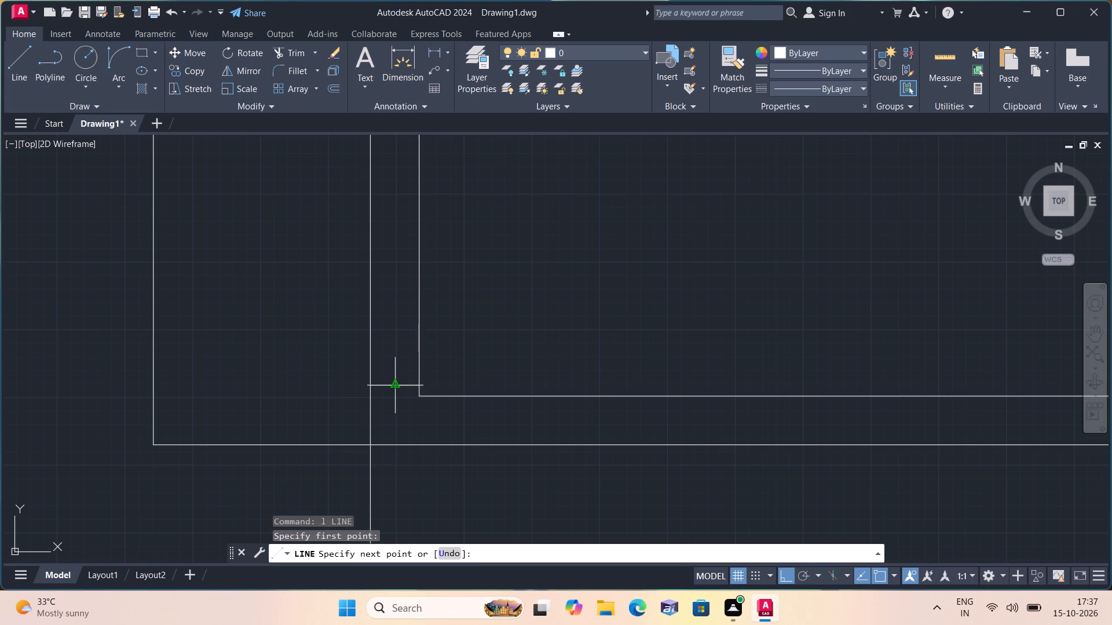
pyautogui.press('2')
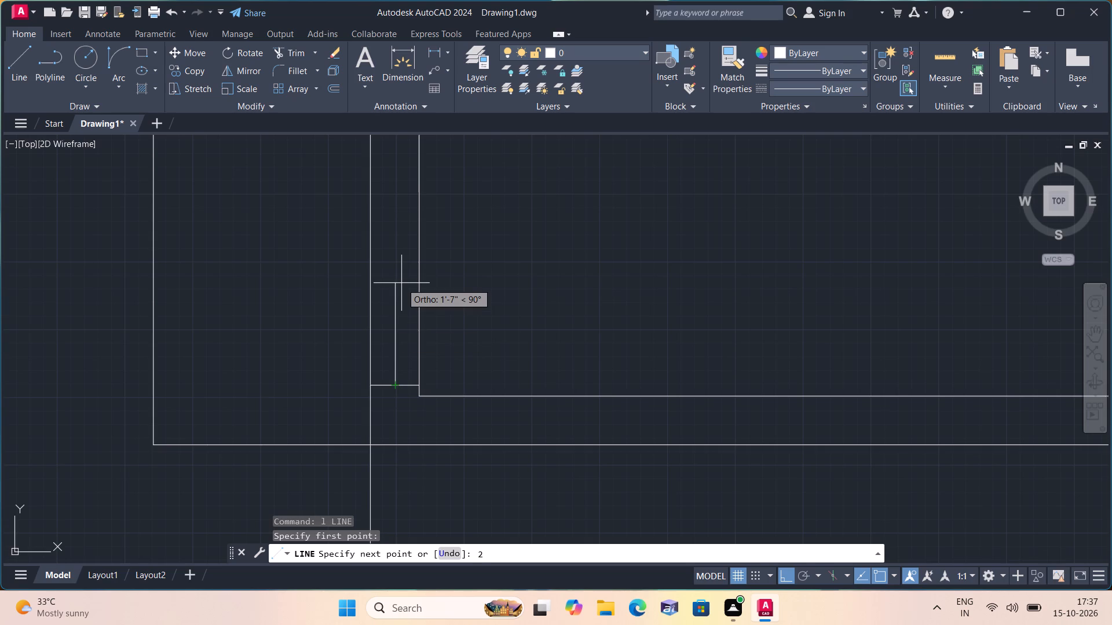
pyautogui.write('"')
pyautogui.press('space')
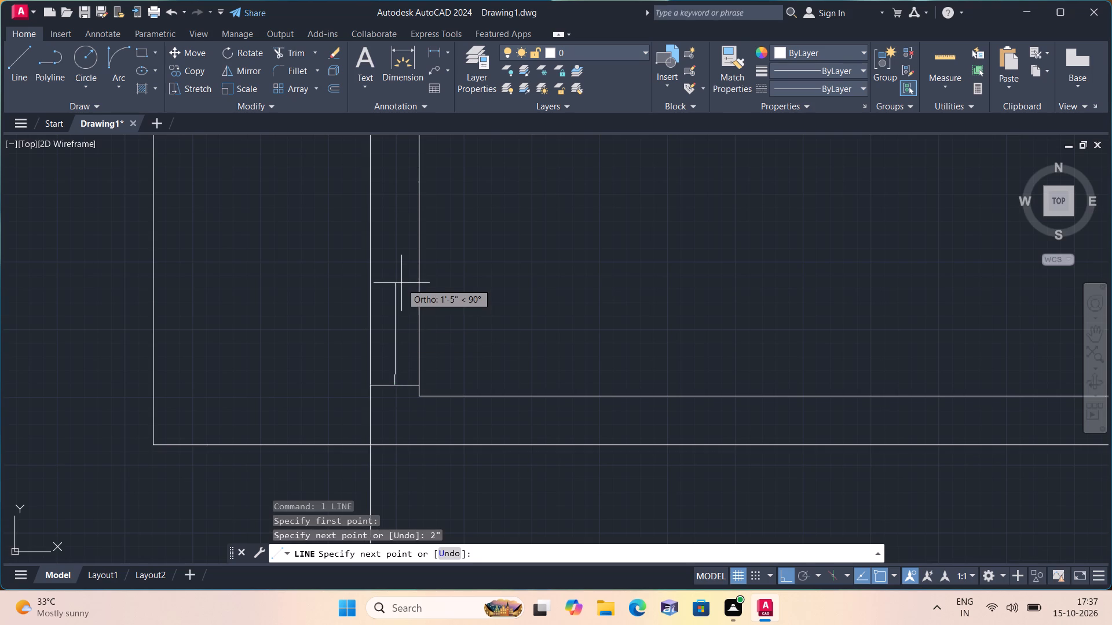
pyautogui.write("2'")
pyautogui.press('space')
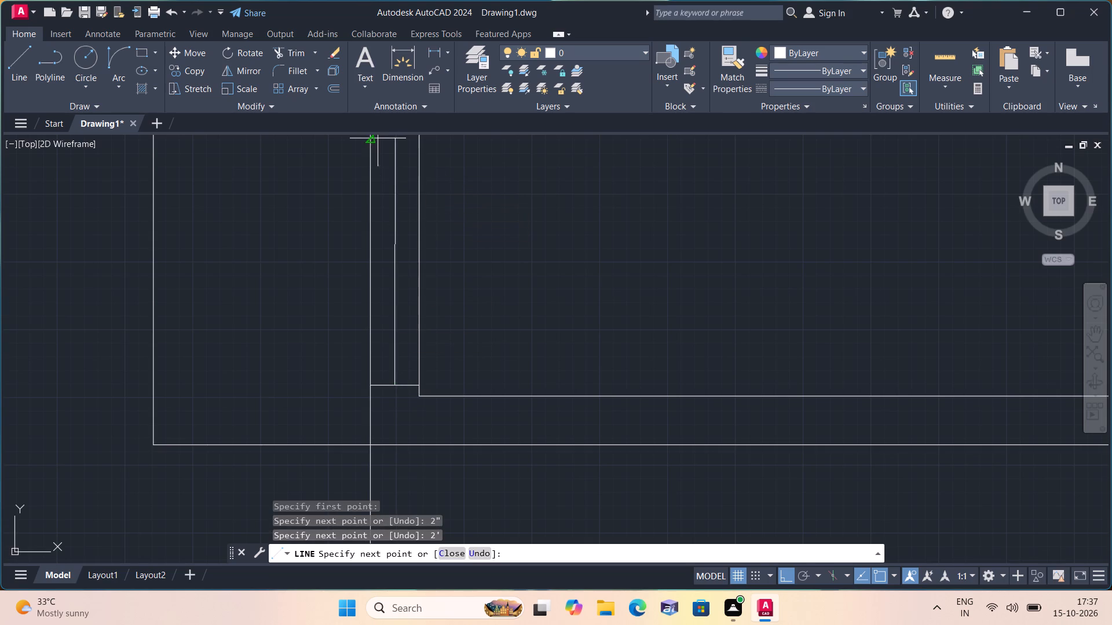
pyautogui.write('2"')
pyautogui.press('space')
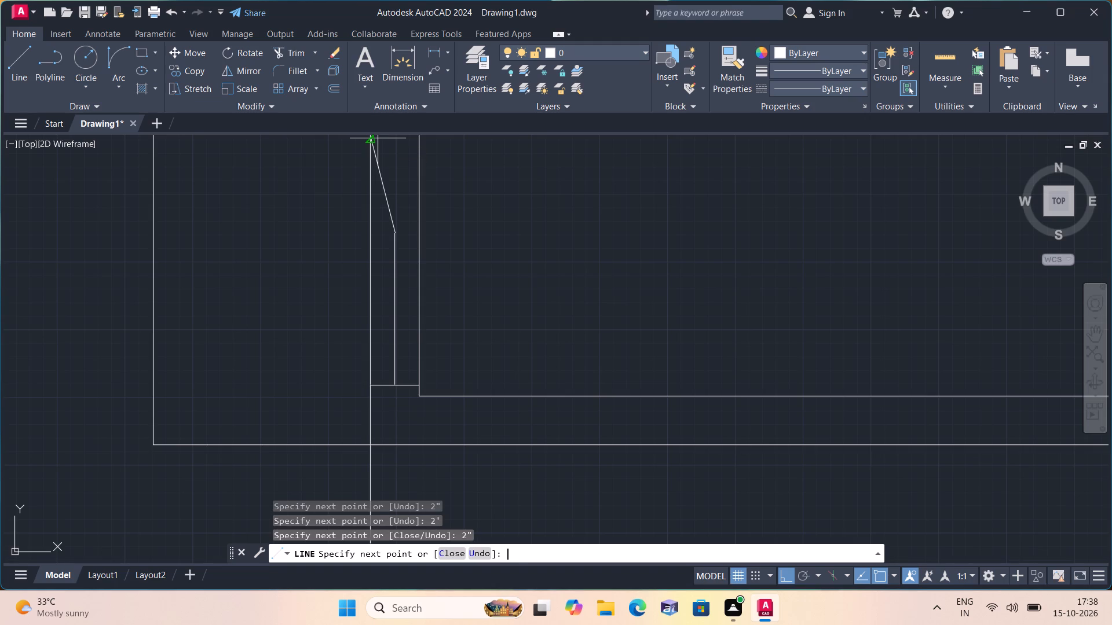
pyautogui.click(417, 233)
pyautogui.press('space')
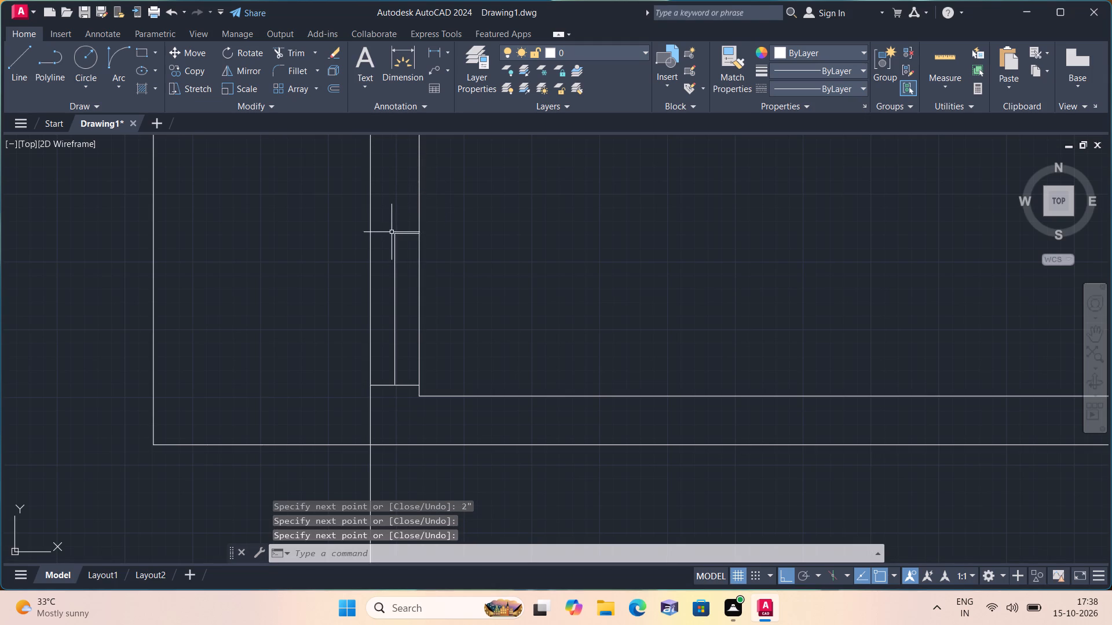
pyautogui.press('space')
pyautogui.click(393, 232)
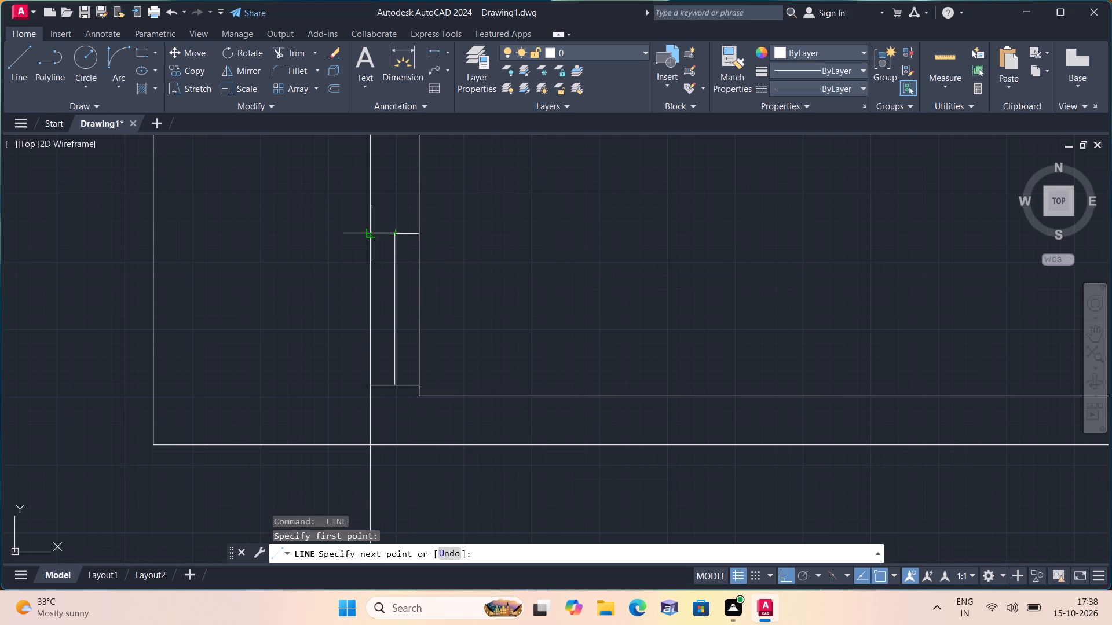
pyautogui.click(372, 235)
pyautogui.press('space')
# Trim the centre line and the right wall face out of the door opening between the two jambs of the middle vertical wall.
pyautogui.scroll(-2, 372, 235)
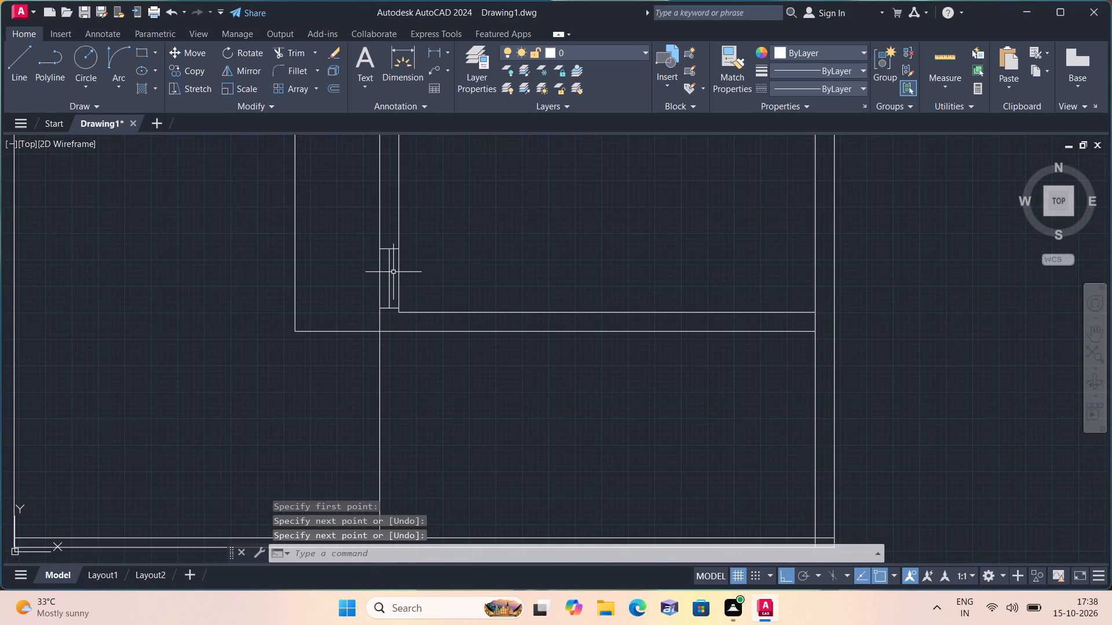
pyautogui.scroll(-1, 393, 272)
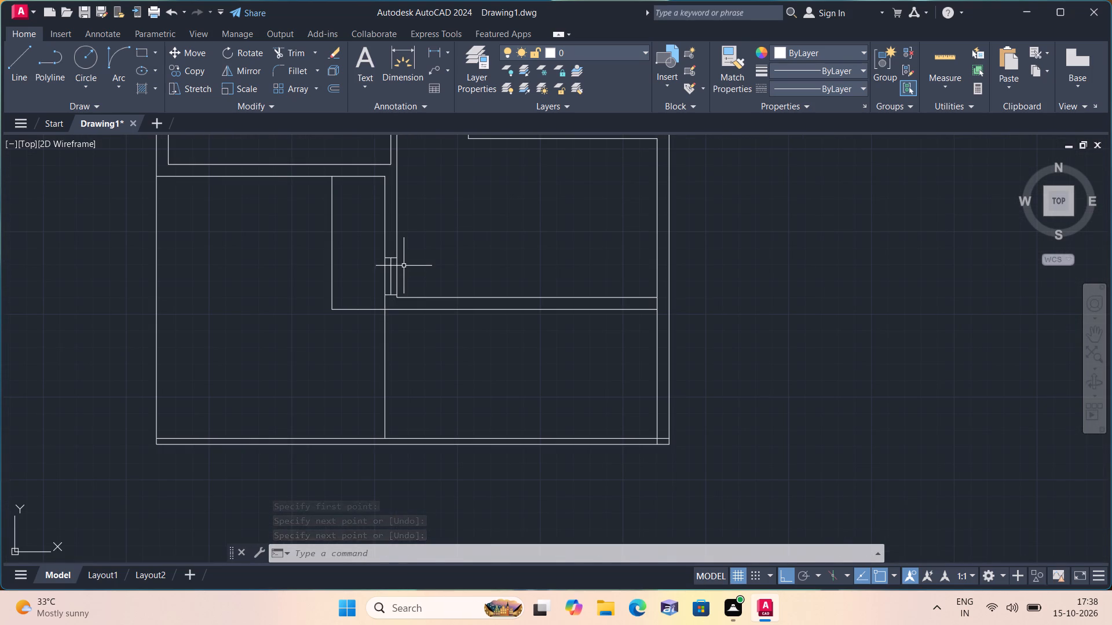
pyautogui.scroll(2, 404, 266)
pyautogui.write('trim')
pyautogui.press('space')
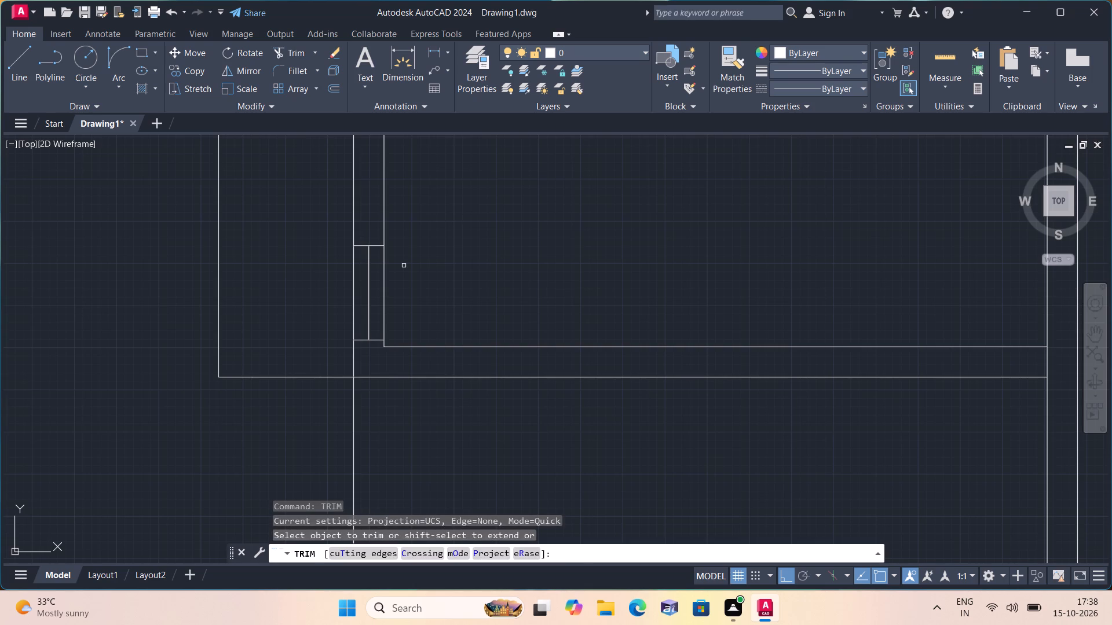
pyautogui.click(361, 274)
pyautogui.click(437, 294)
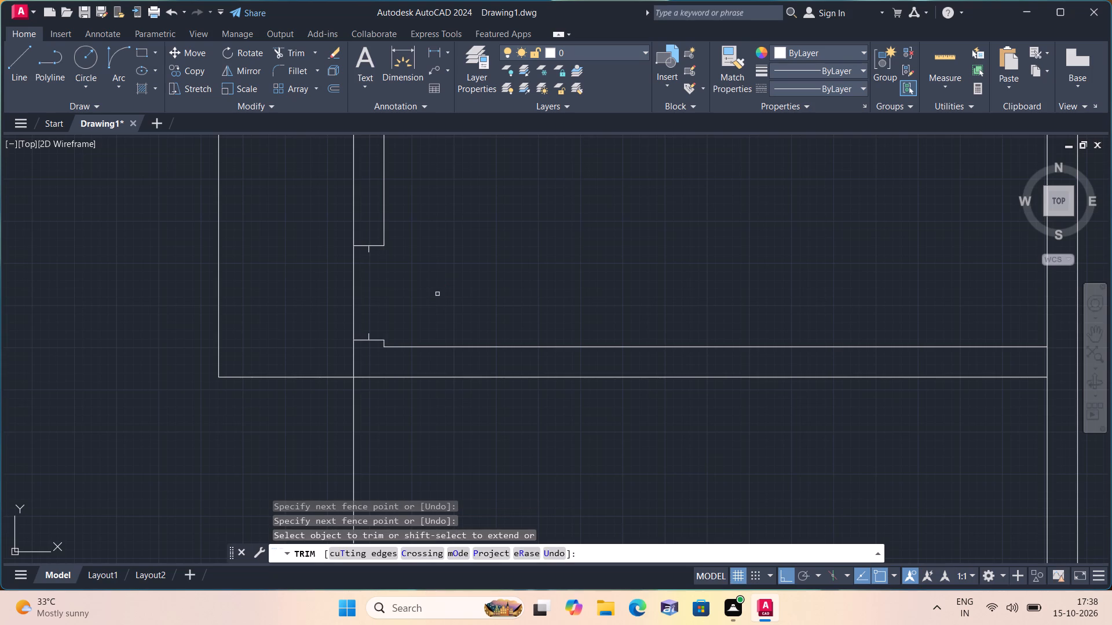
pyautogui.press('space')
# Draw a 2' horizontal door leaf into the right-hand room from the end of the lower jamb's 2" stop.
pyautogui.write('l')
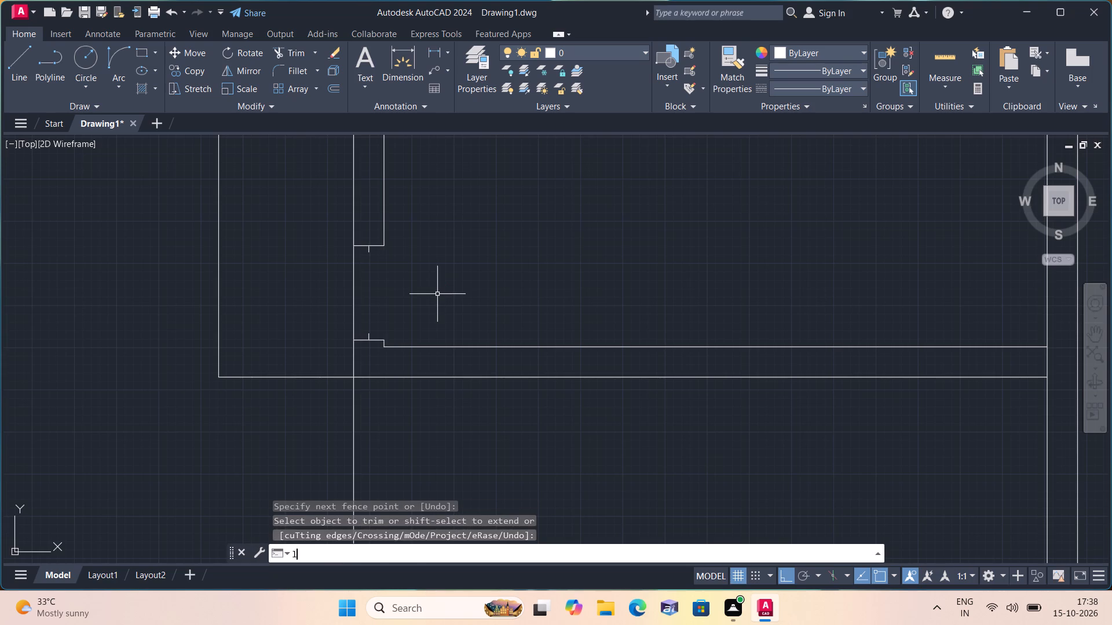
pyautogui.press('space')
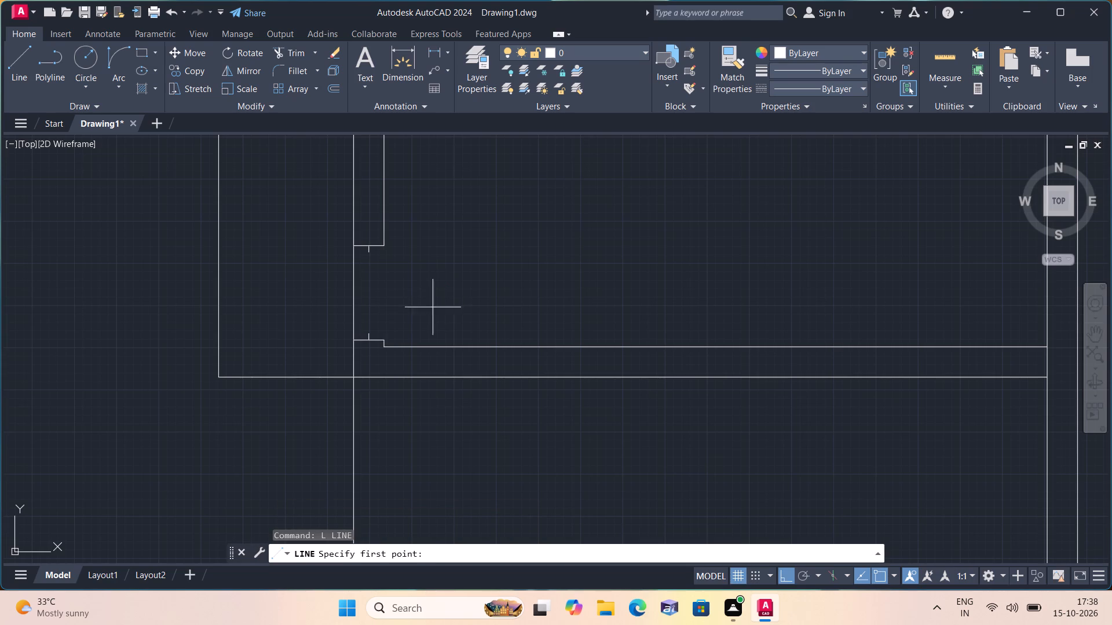
pyautogui.click(364, 330)
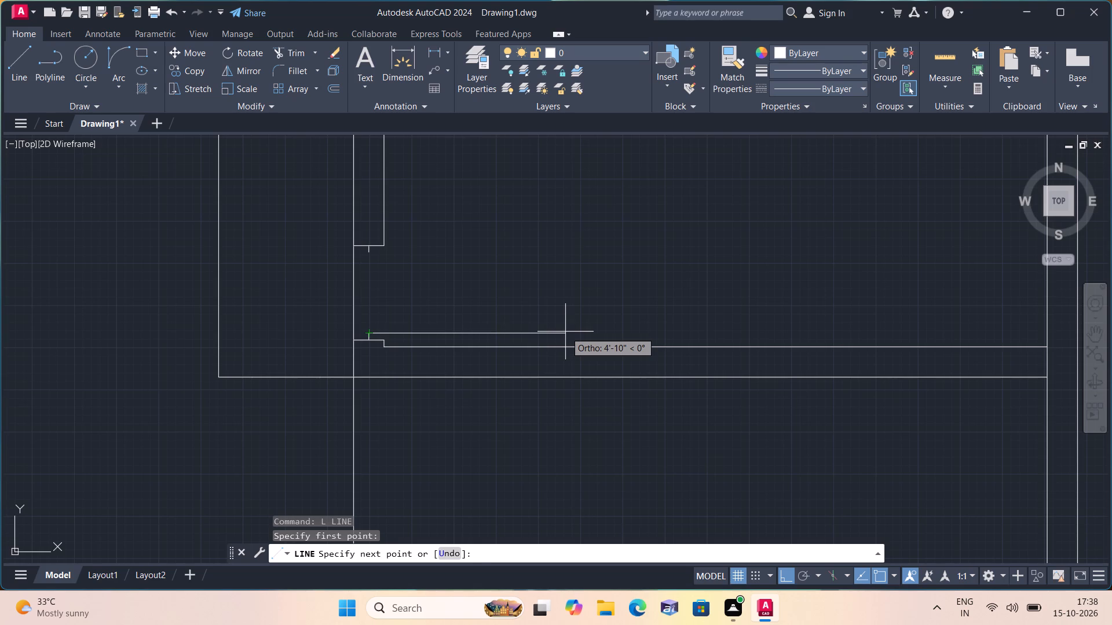
pyautogui.press('2')
pyautogui.write("'")
pyautogui.press('space')
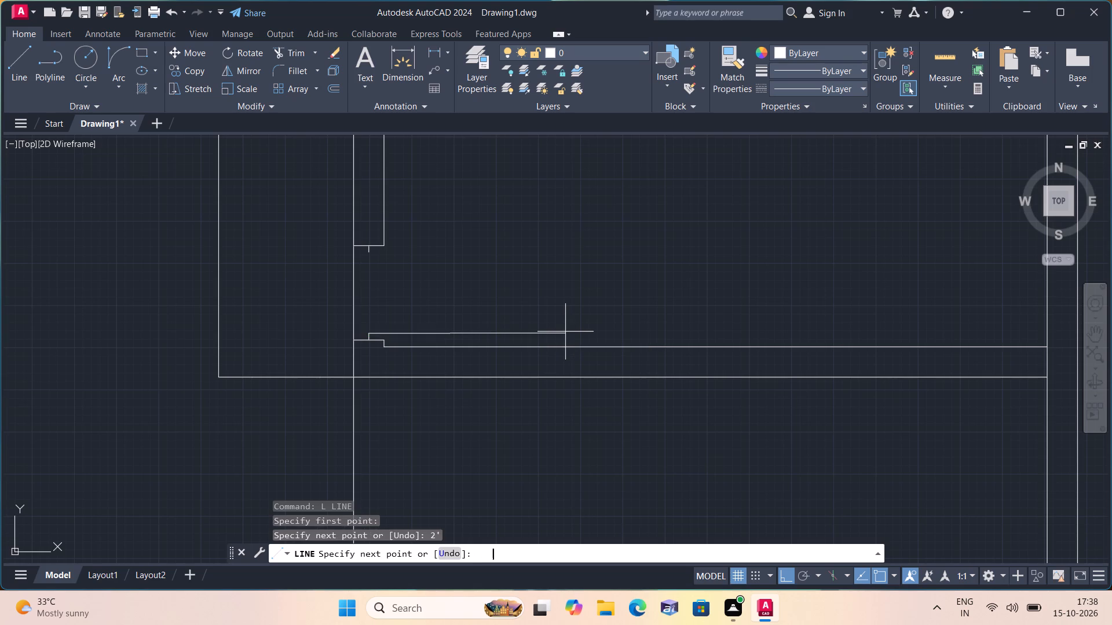
pyautogui.press('Escape')
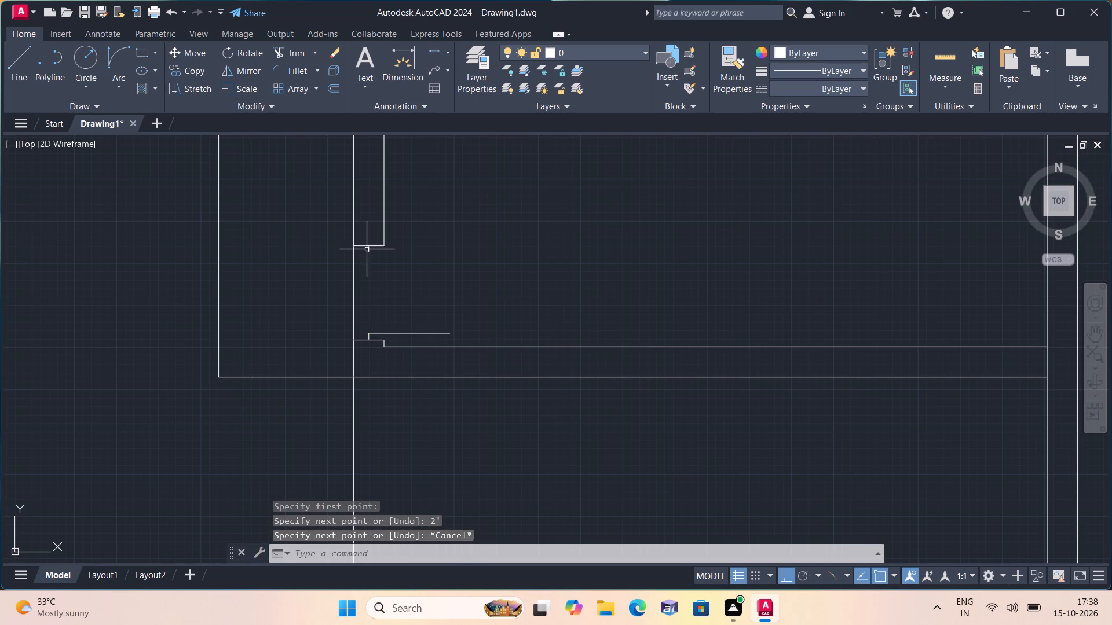
# Draw a Start, End, Direction arc from the leaf's free end to the upper jamb's stop as the door swing.
pyautogui.click(122, 86)
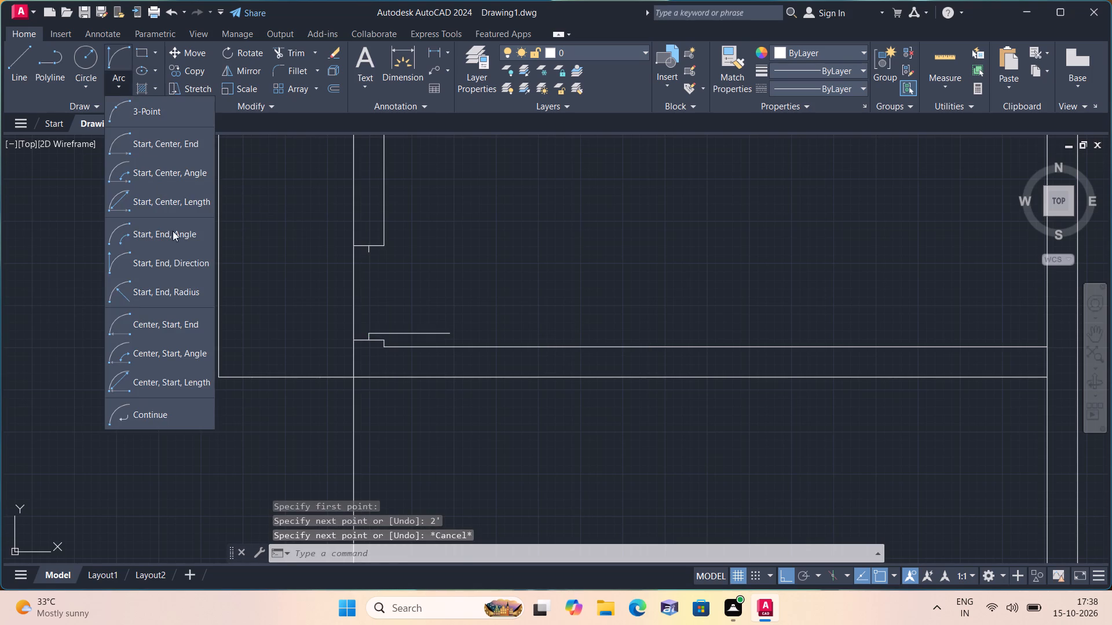
pyautogui.click(176, 259)
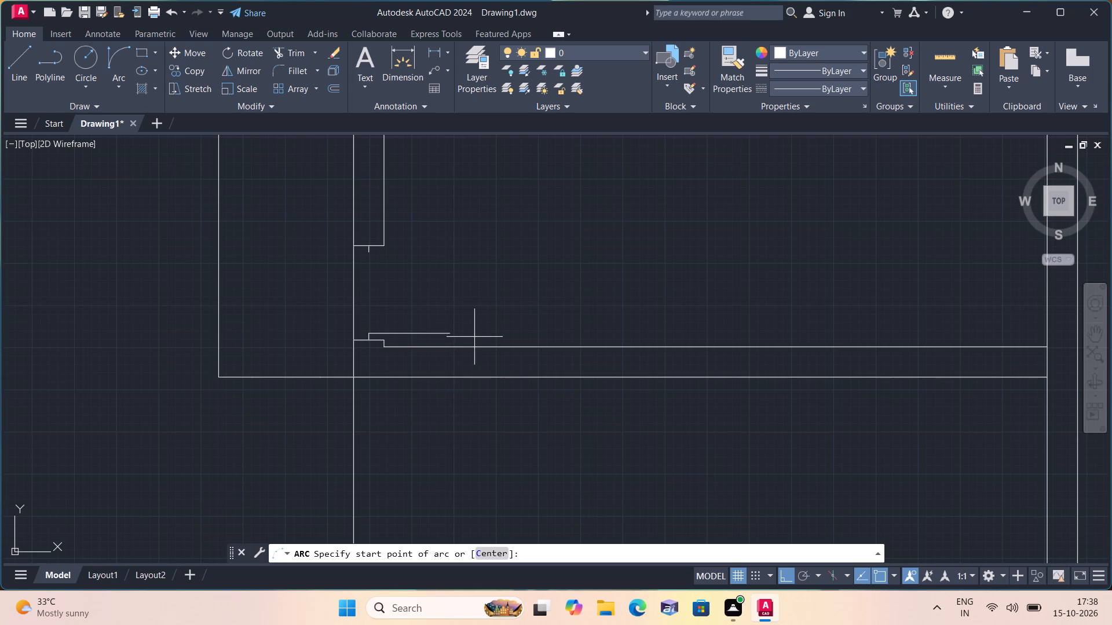
pyautogui.click(454, 332)
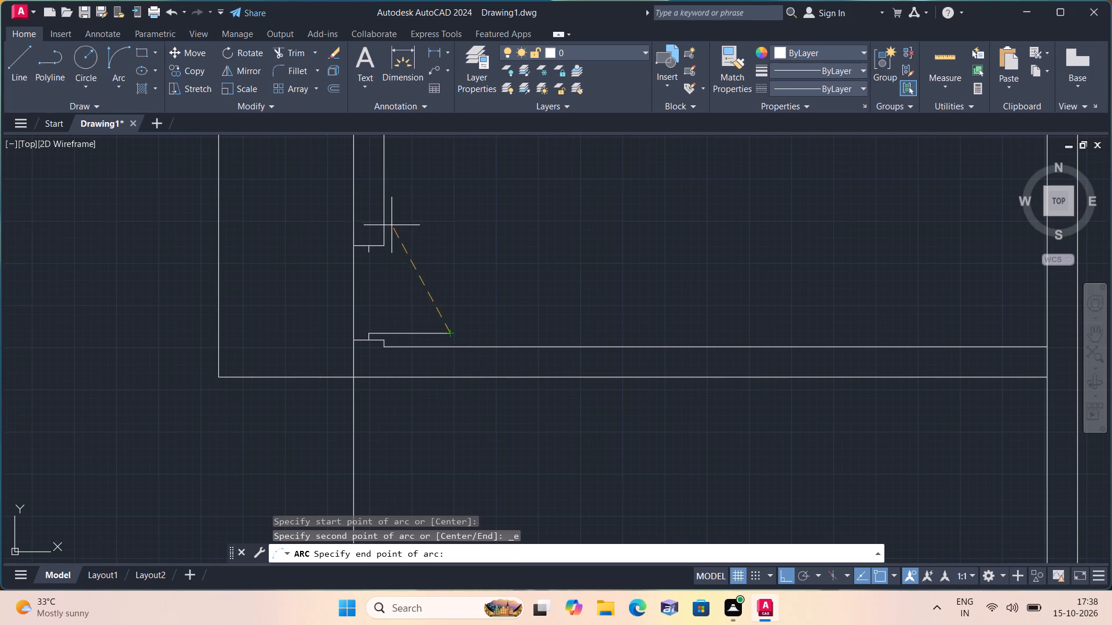
pyautogui.click(367, 250)
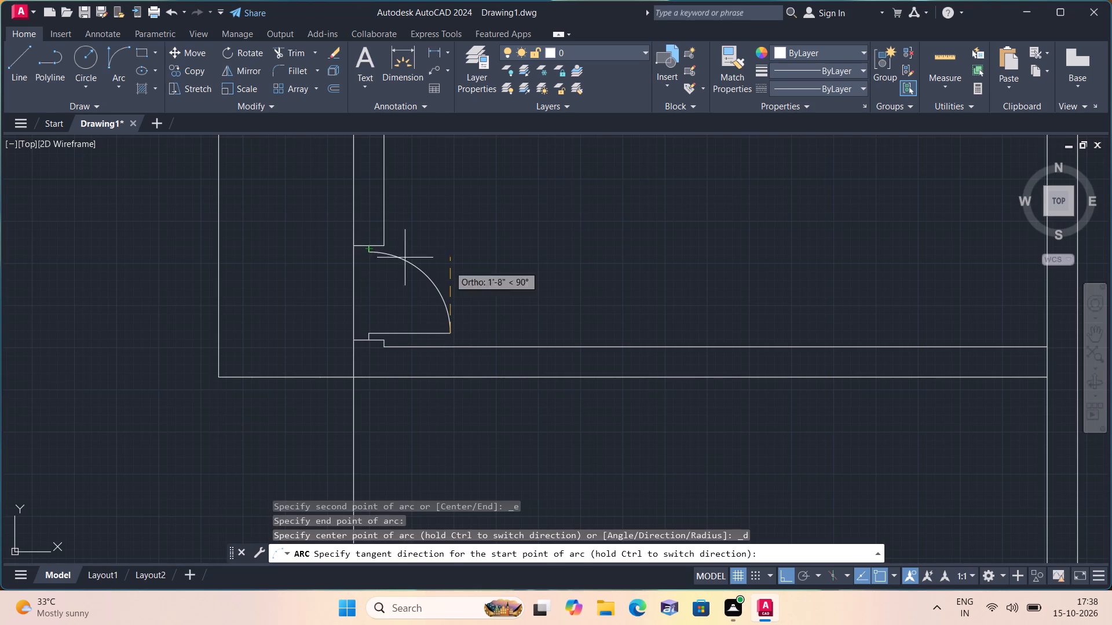
pyautogui.click(492, 256)
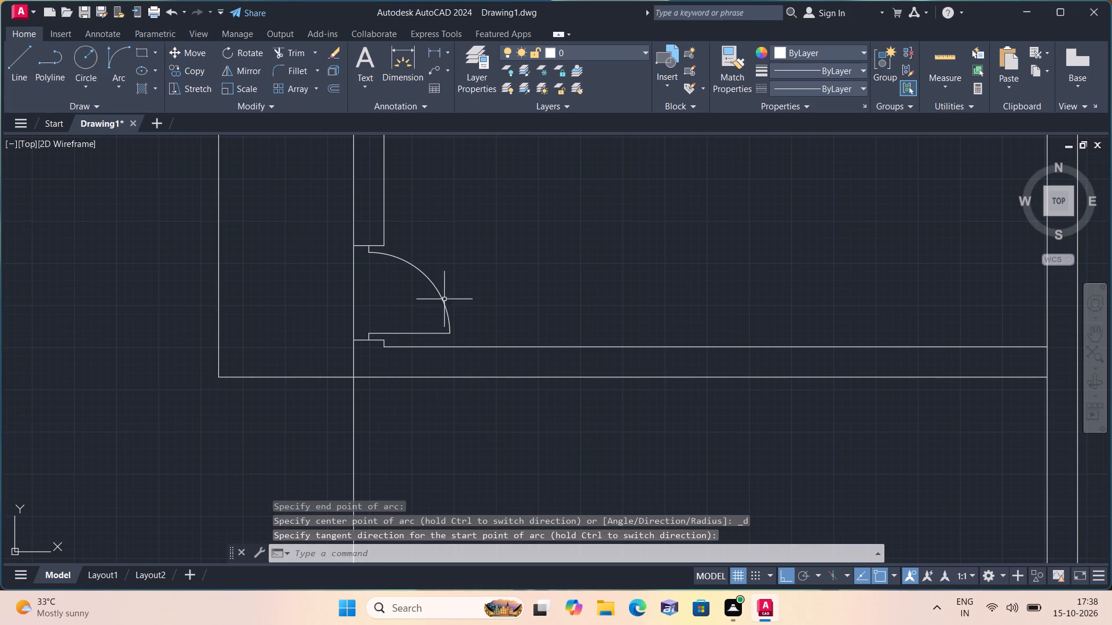
# Draw a horizontal line just above the door opening from the wall's left face to the vertical line in the lower-left room.
pyautogui.write('l')
pyautogui.press('space')
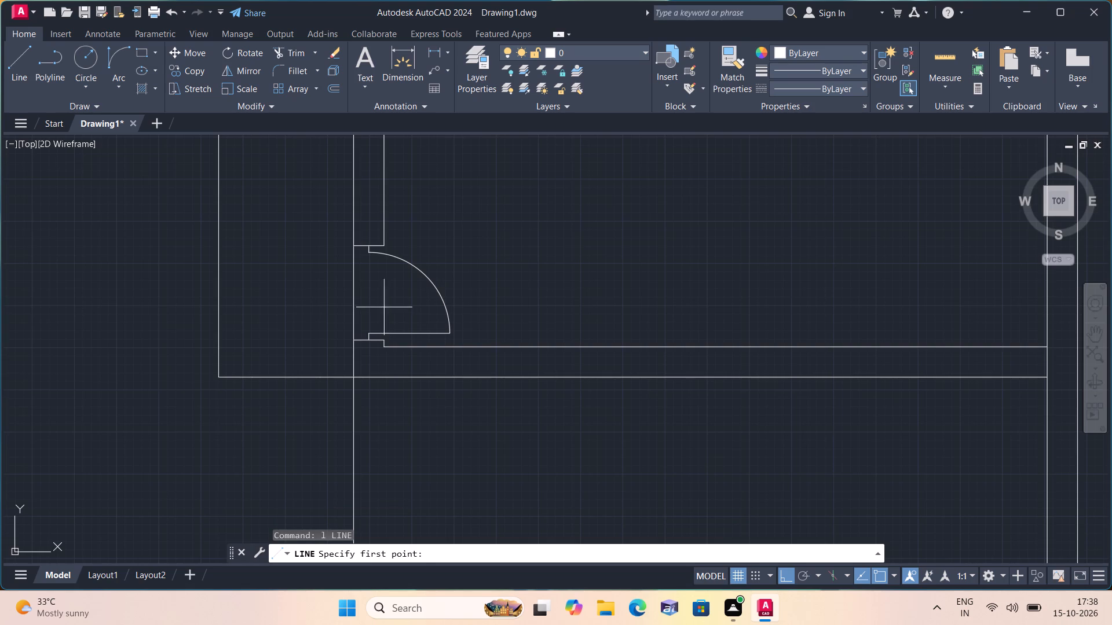
pyautogui.scroll(2, 368, 249)
pyautogui.scroll(-1, 323, 220)
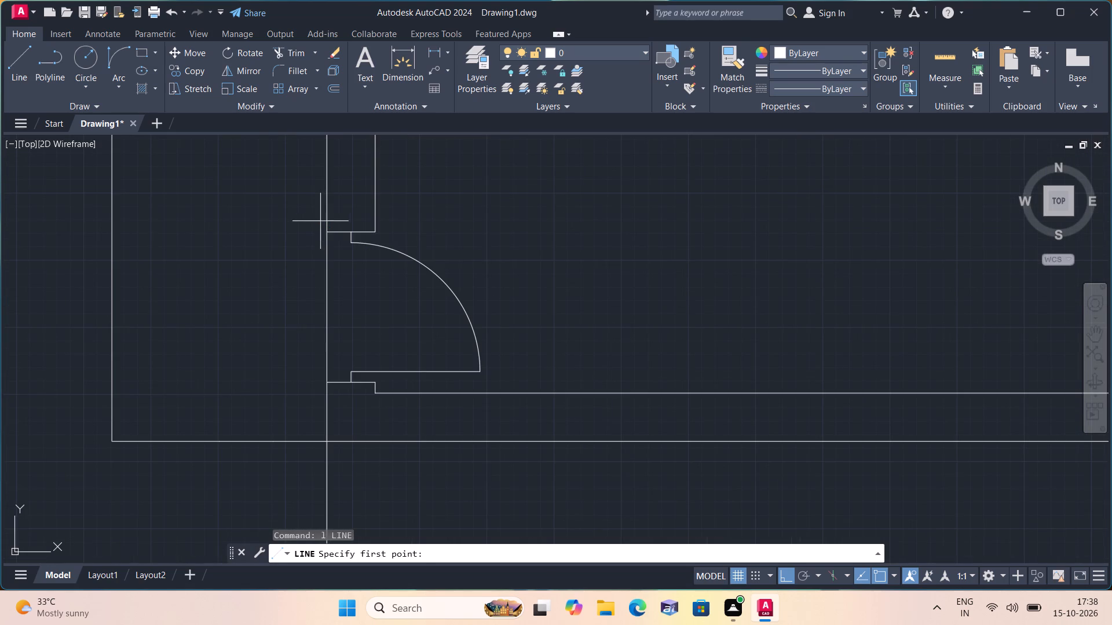
pyautogui.click(326, 222)
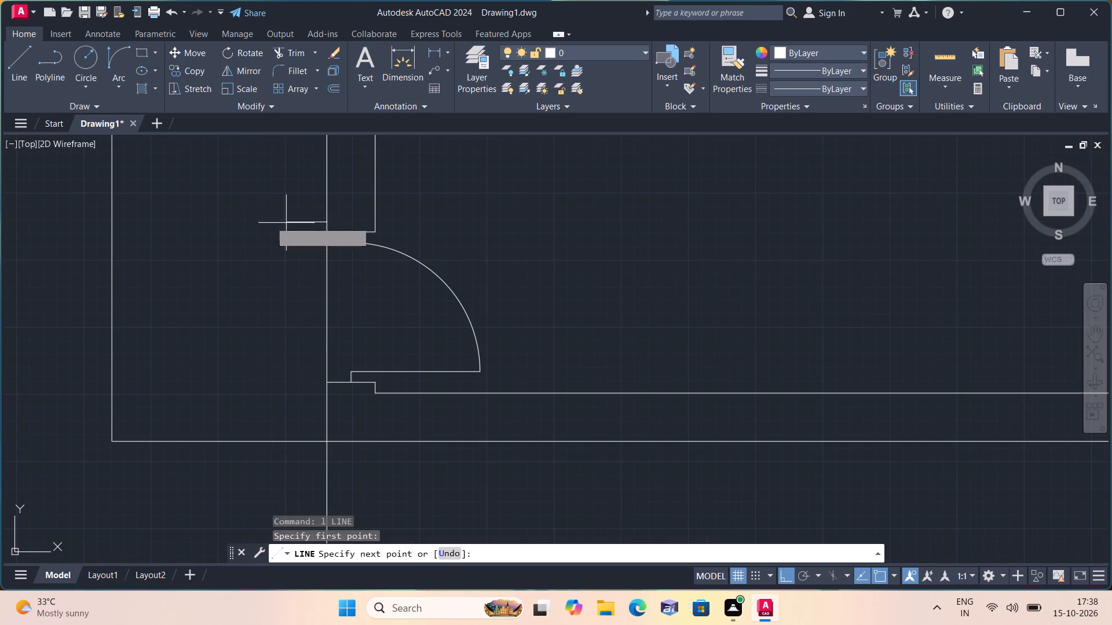
pyautogui.click(111, 224)
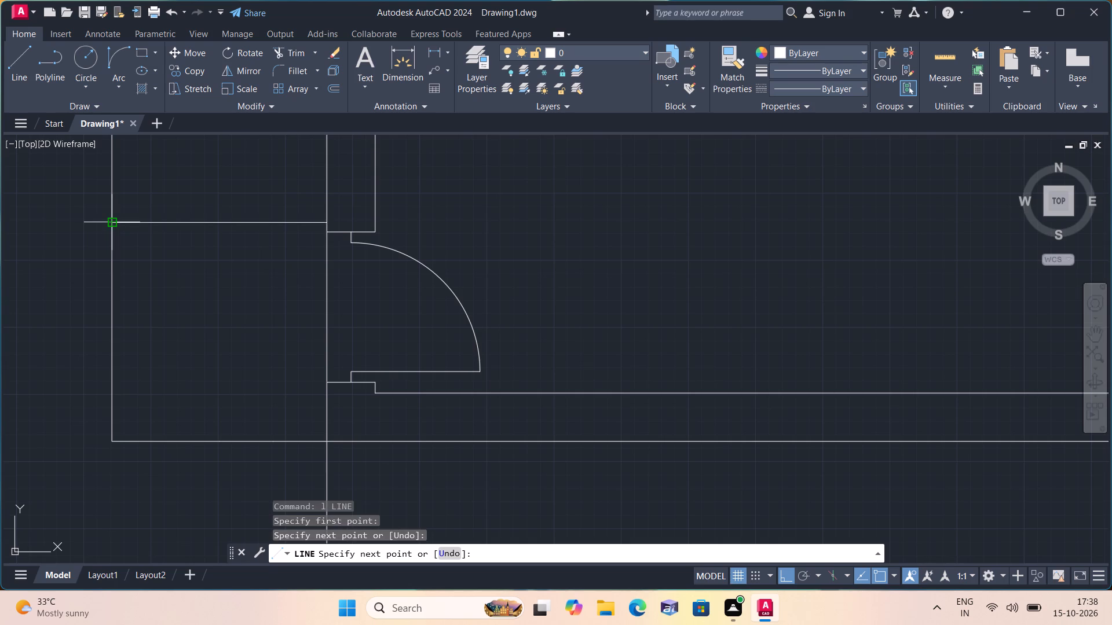
pyautogui.press('space')
# Draw three vertical tread lines from the 10" division points on the bottom line up to the new horizontal line.
pyautogui.press('space')
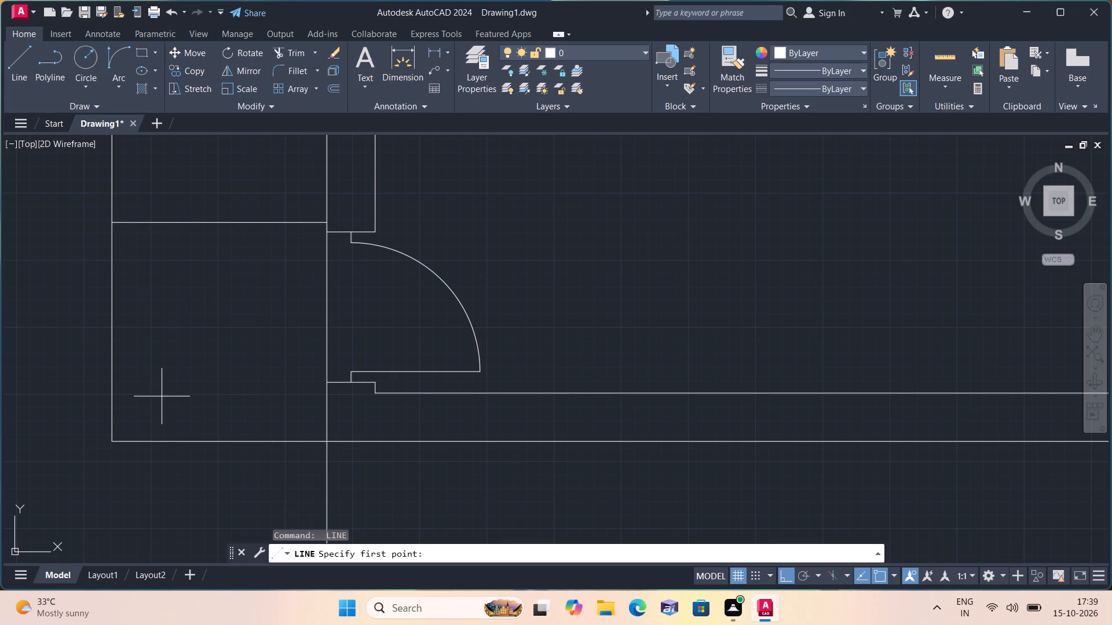
pyautogui.click(164, 443)
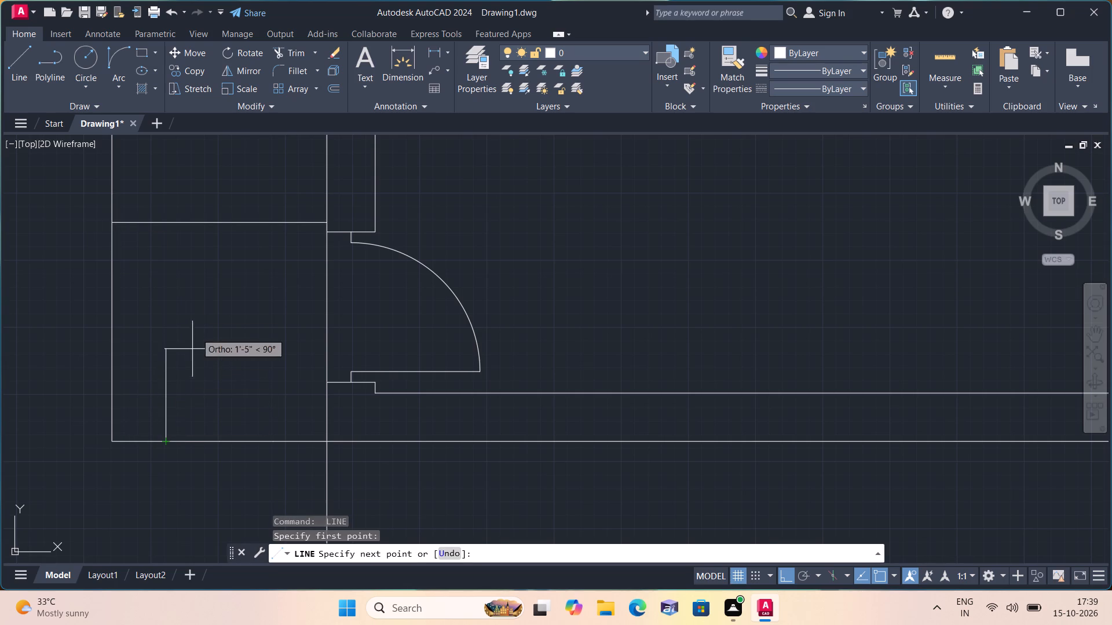
pyautogui.click(162, 223)
pyautogui.press('space')
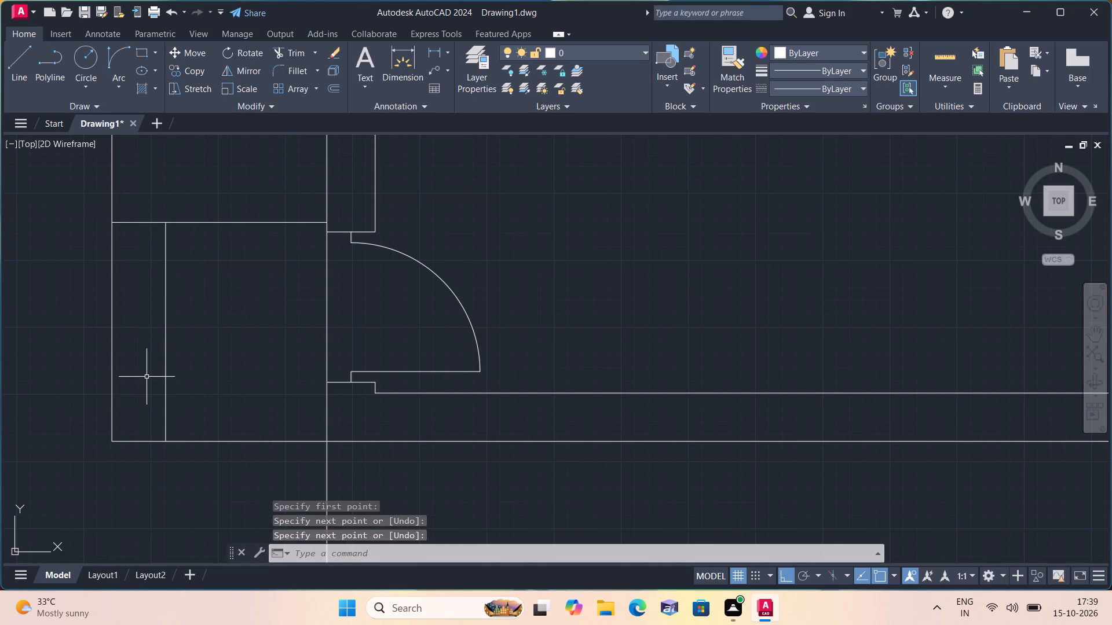
pyautogui.scroll(1, 0, 441)
pyautogui.press('space')
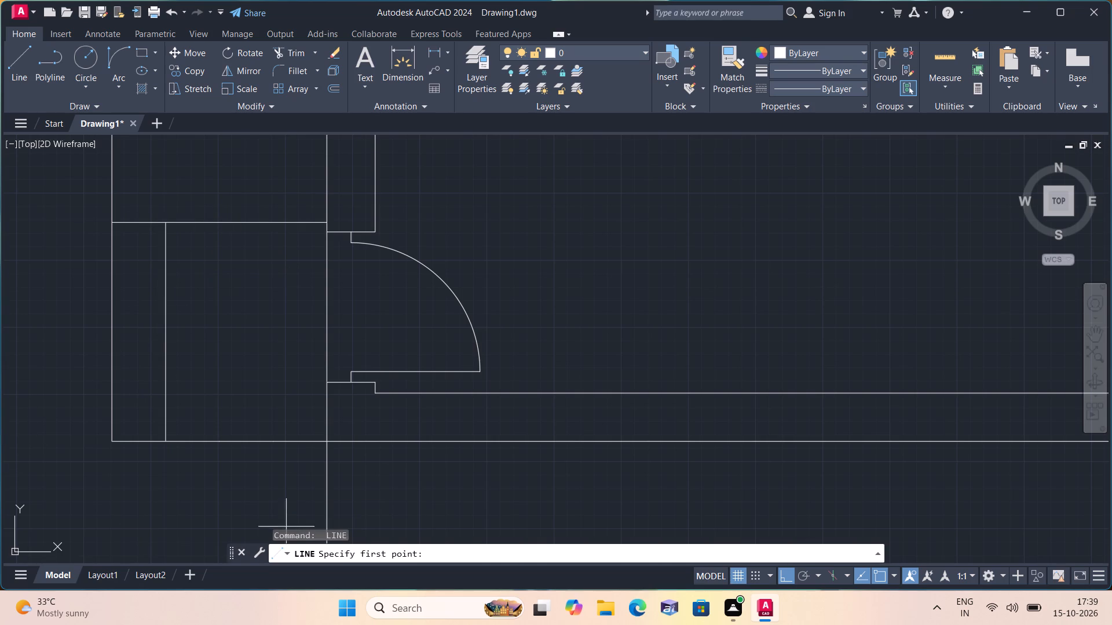
pyautogui.click(222, 440)
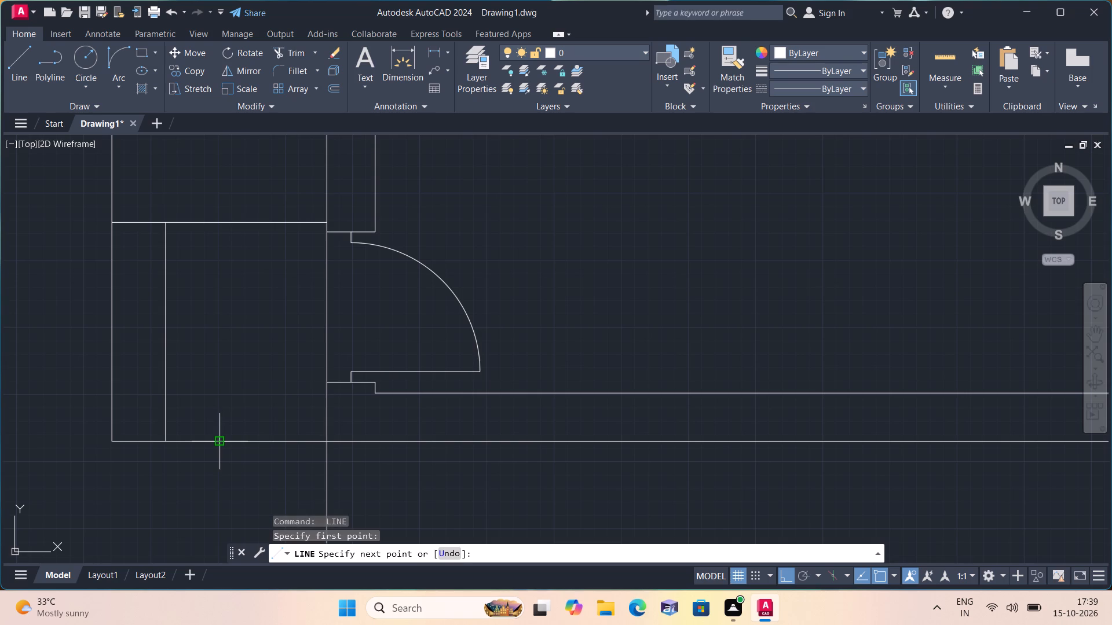
pyautogui.click(219, 220)
pyautogui.press('space')
pyautogui.press('space')
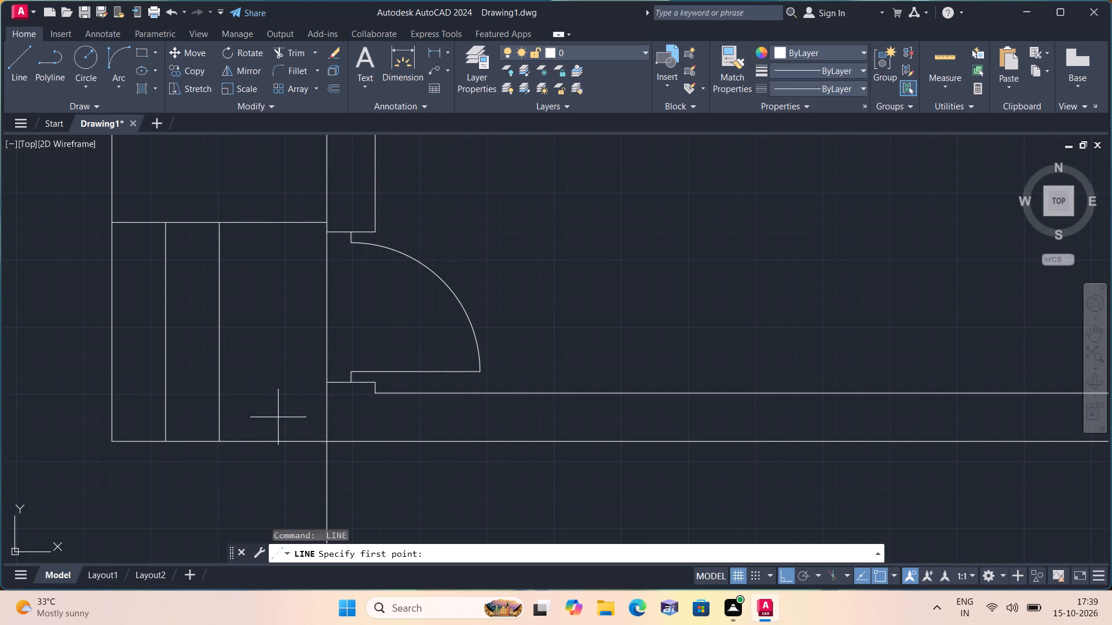
pyautogui.click(270, 442)
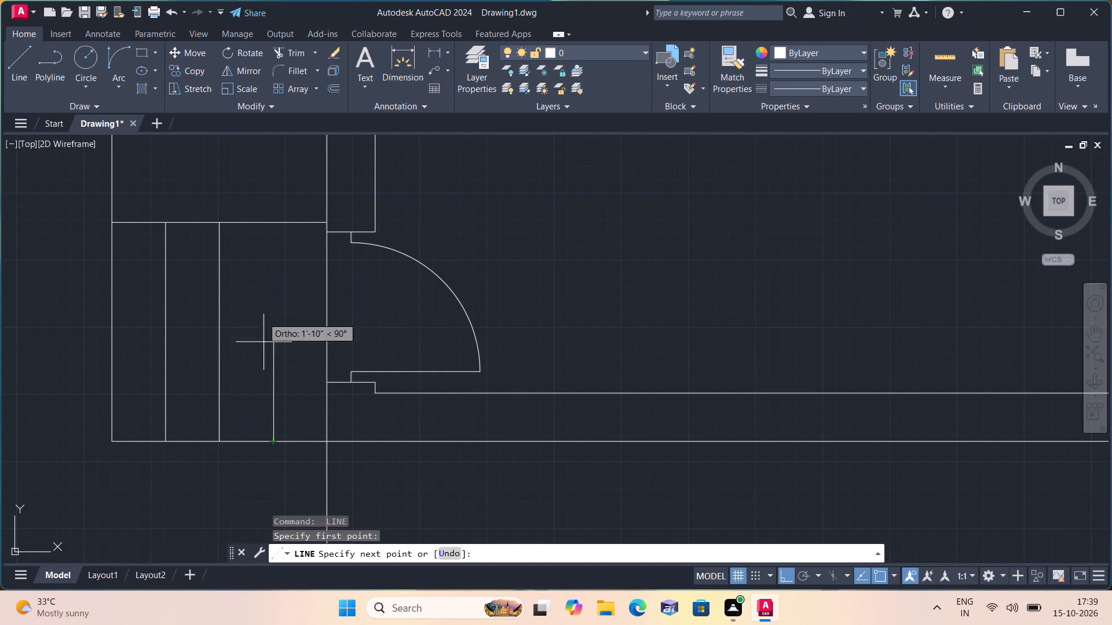
pyautogui.click(268, 223)
pyautogui.press('space')
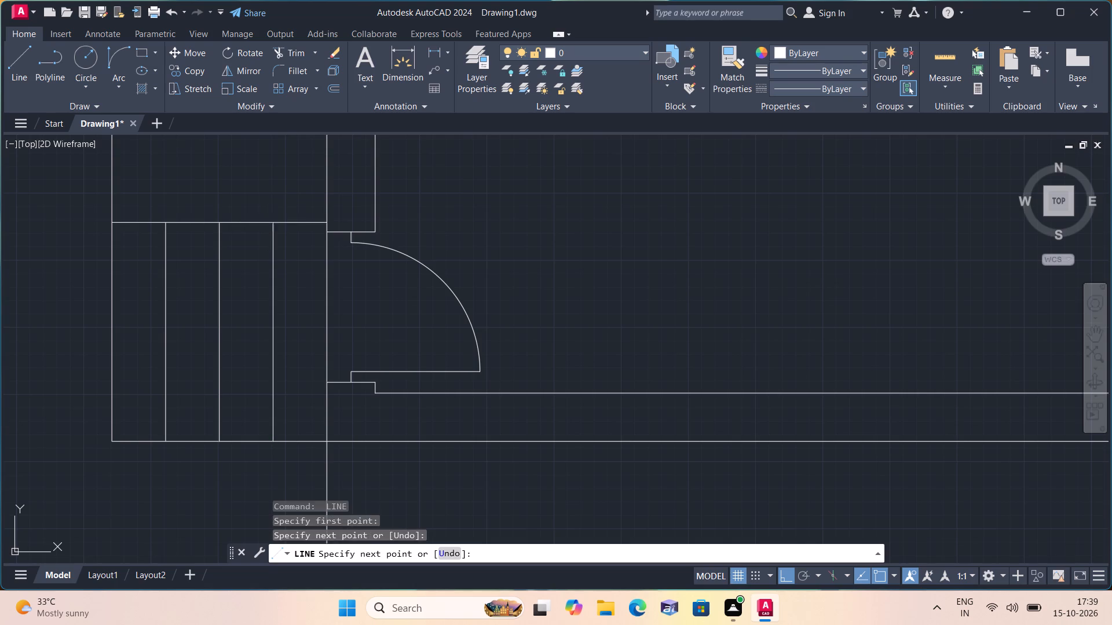
# Draw a separate 2' vertical line in the empty area to the right of the floor plan.
pyautogui.scroll(-2, 270, 224)
pyautogui.scroll(-1, 203, 306)
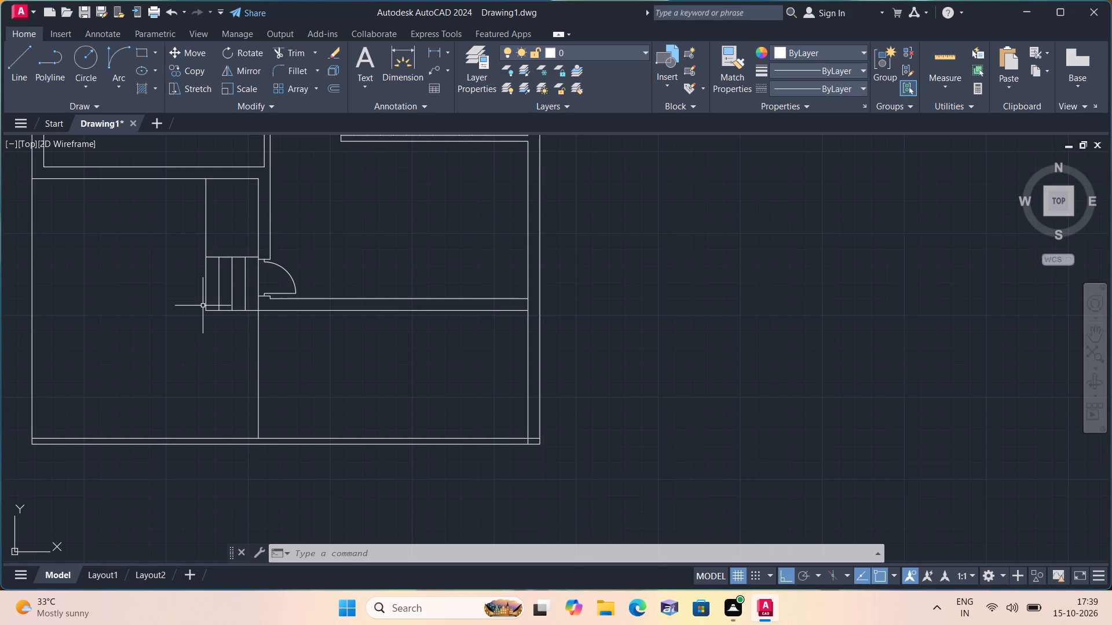
pyautogui.scroll(-2, 225, 368)
pyautogui.middleClick(222, 366)
pyautogui.scroll(-1, 219, 364)
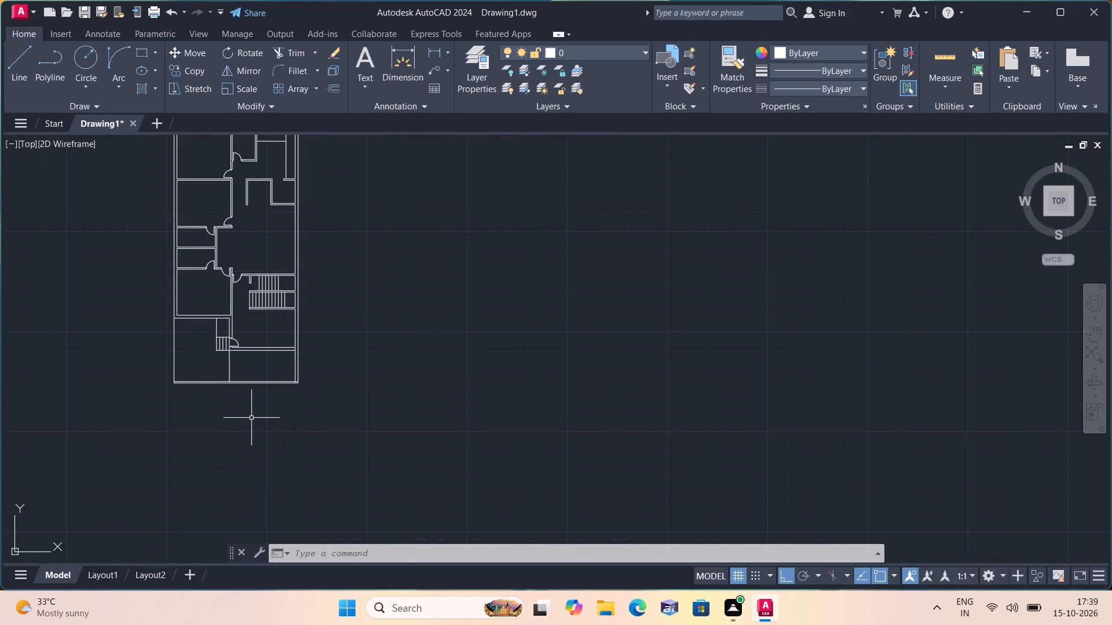
pyautogui.moveTo(228, 387); pyautogui.dragTo(246, 435, button='middle')
pyautogui.scroll(-1, 230, 413)
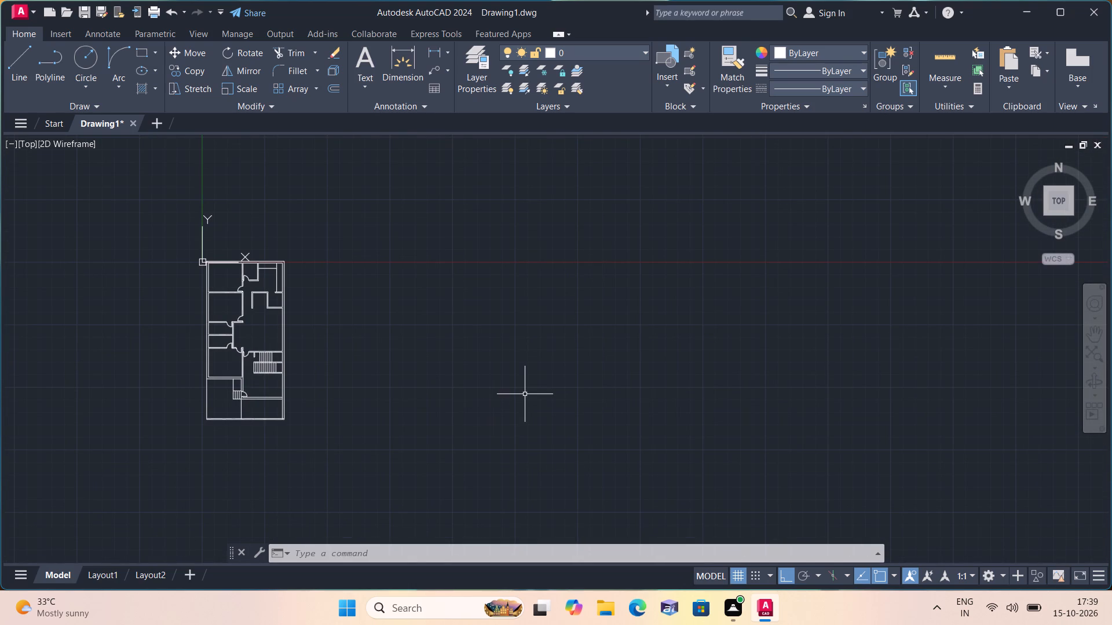
pyautogui.write('l')
pyautogui.press('space')
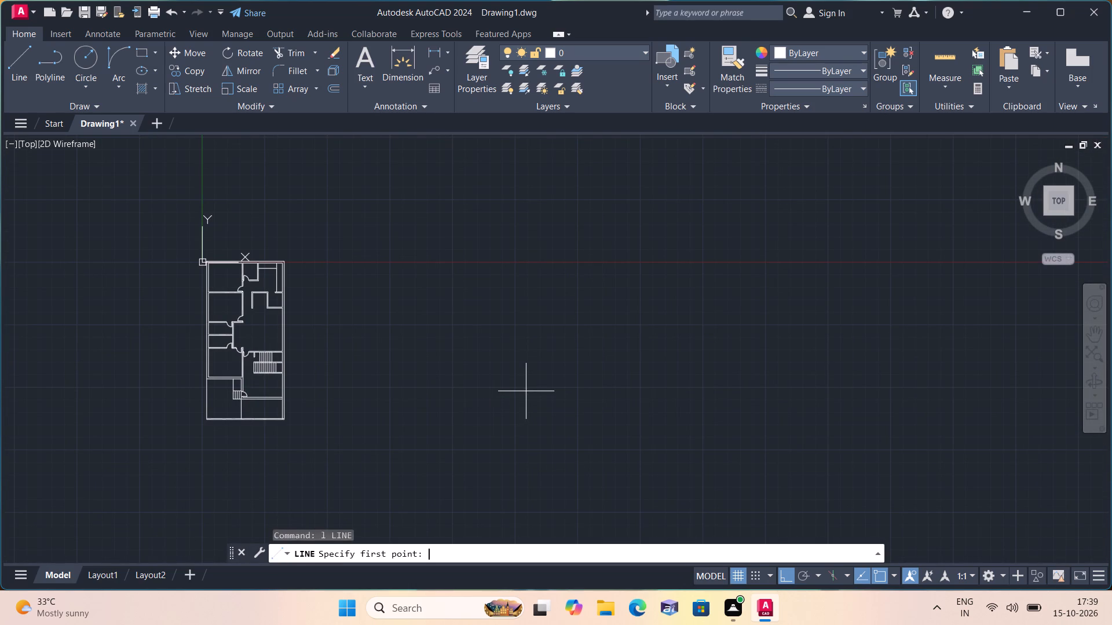
pyautogui.click(528, 389)
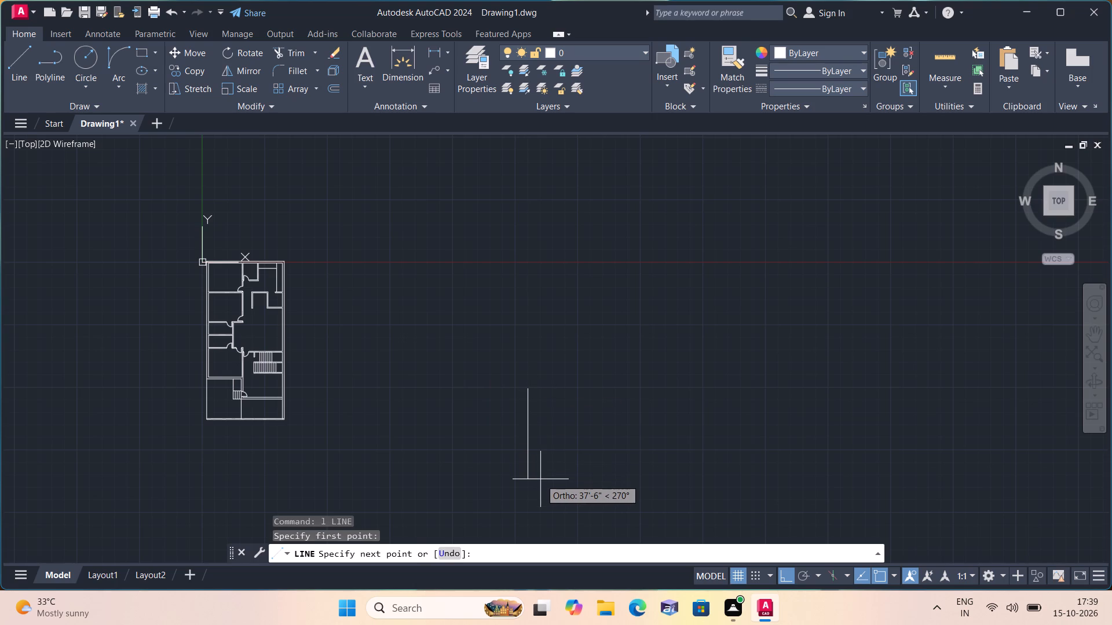
pyautogui.write("2'")
pyautogui.press('space')
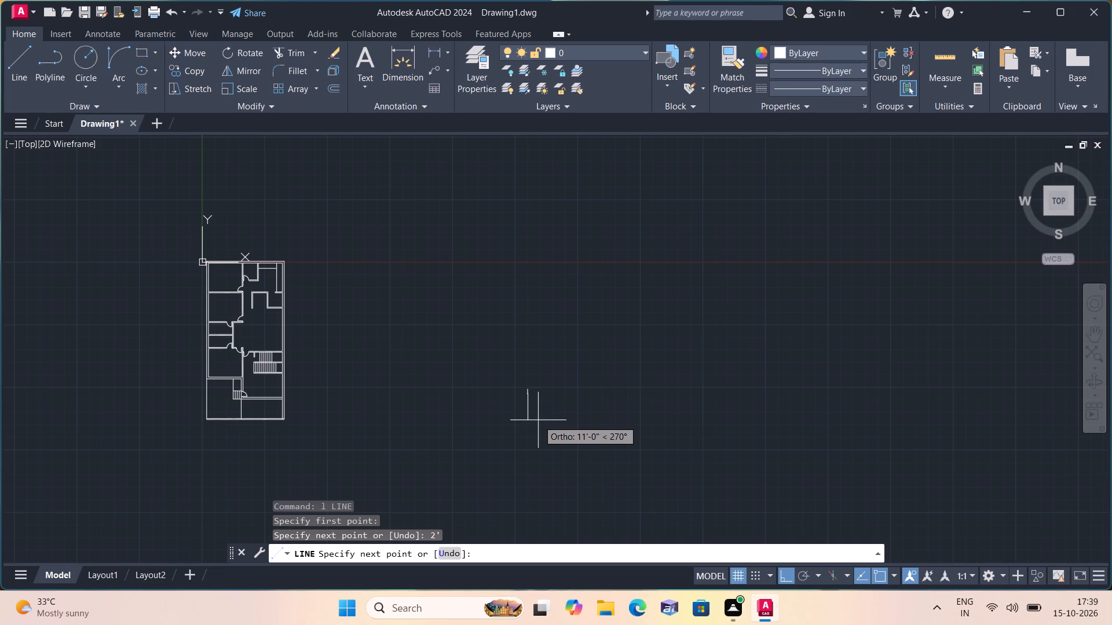
pyautogui.press('Escape')
# Erase the separate 2' vertical line in the empty area beside the floor plan.
pyautogui.scroll(1, 538, 420)
pyautogui.click(538, 420)
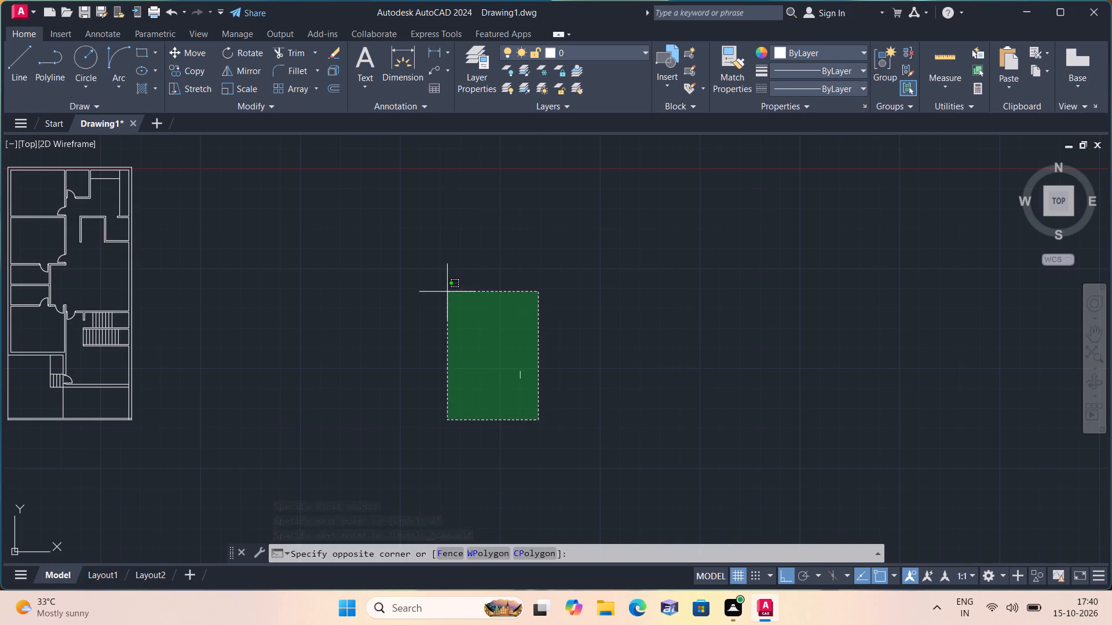
pyautogui.click(396, 292)
pyautogui.press('Delete')
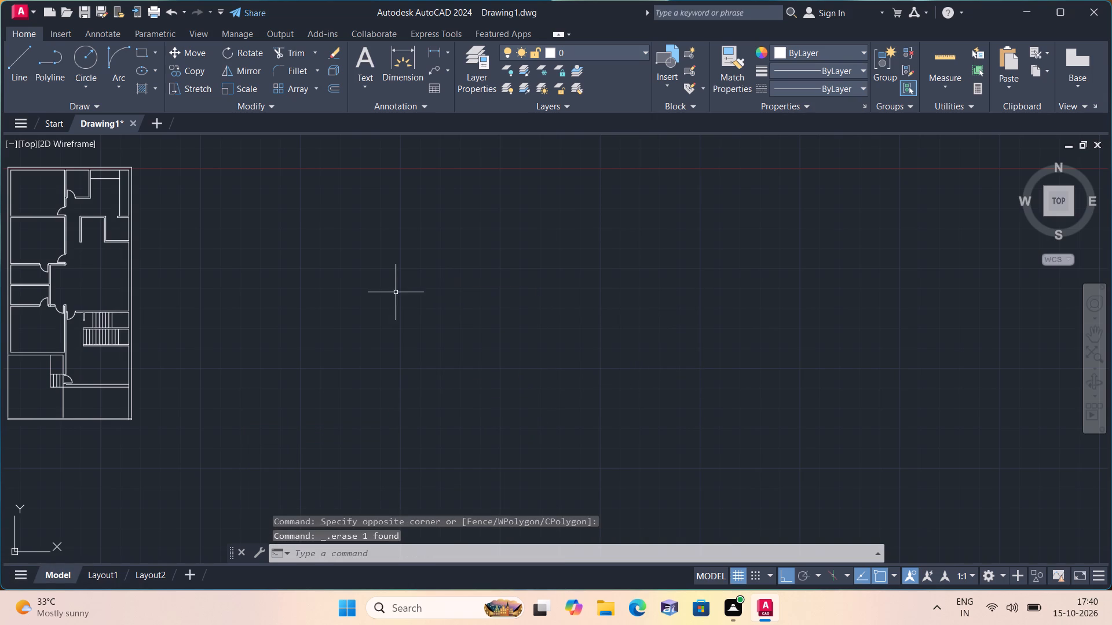
# Draw an upright closed rectangle 9" wide and 3' high with lines in the empty area beside the floor plan.
pyautogui.write('l')
pyautogui.press('space')
pyautogui.click(400, 291)
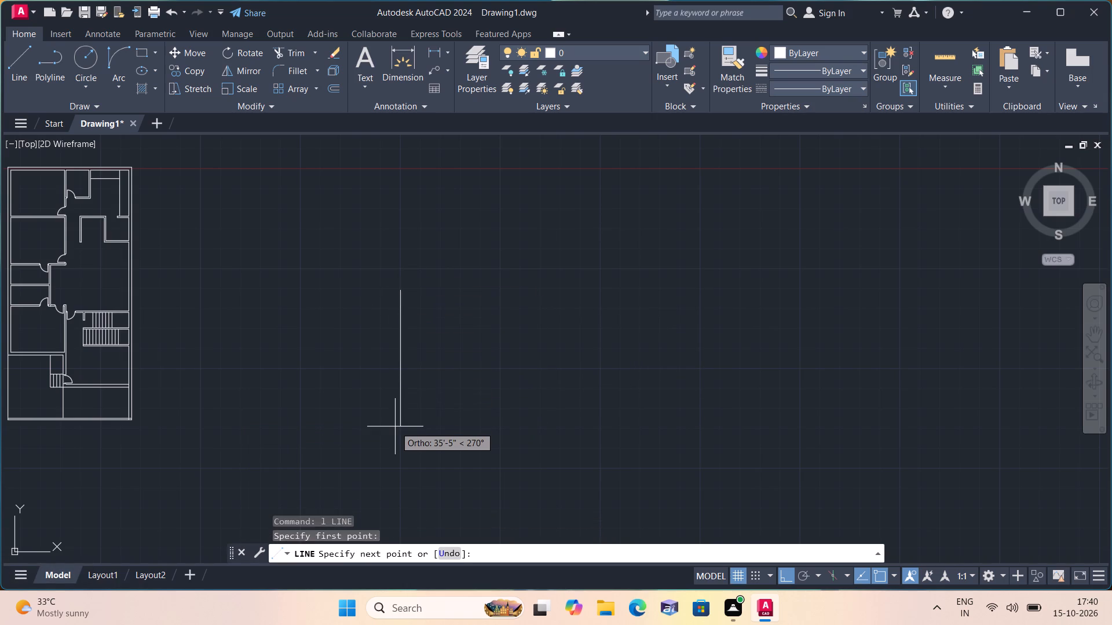
pyautogui.write("3'")
pyautogui.press('space')
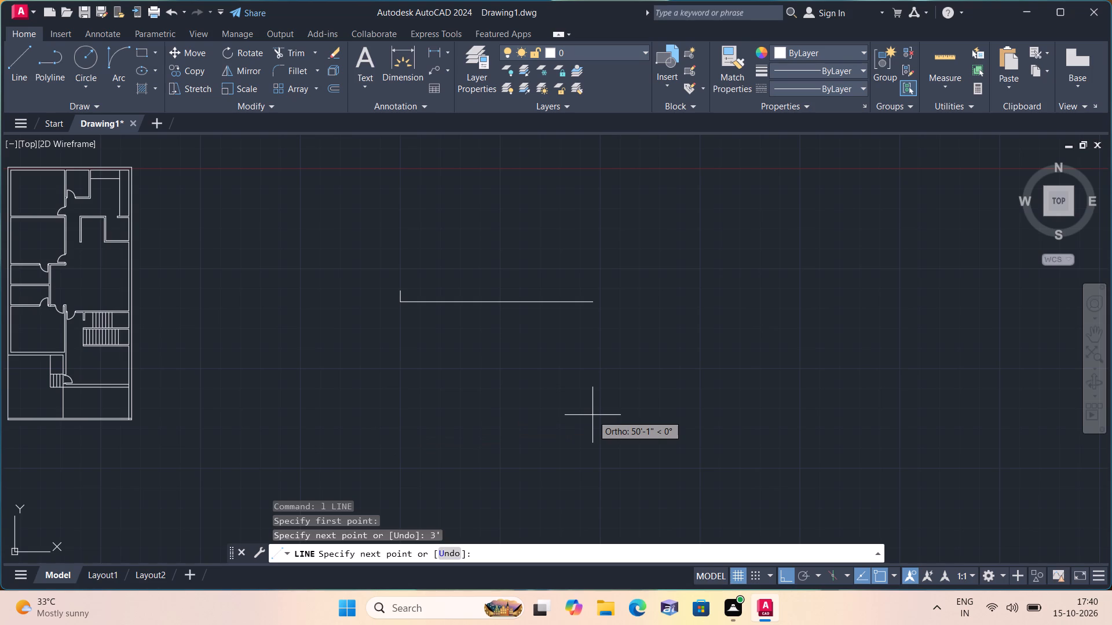
pyautogui.write('9"')
pyautogui.press('space')
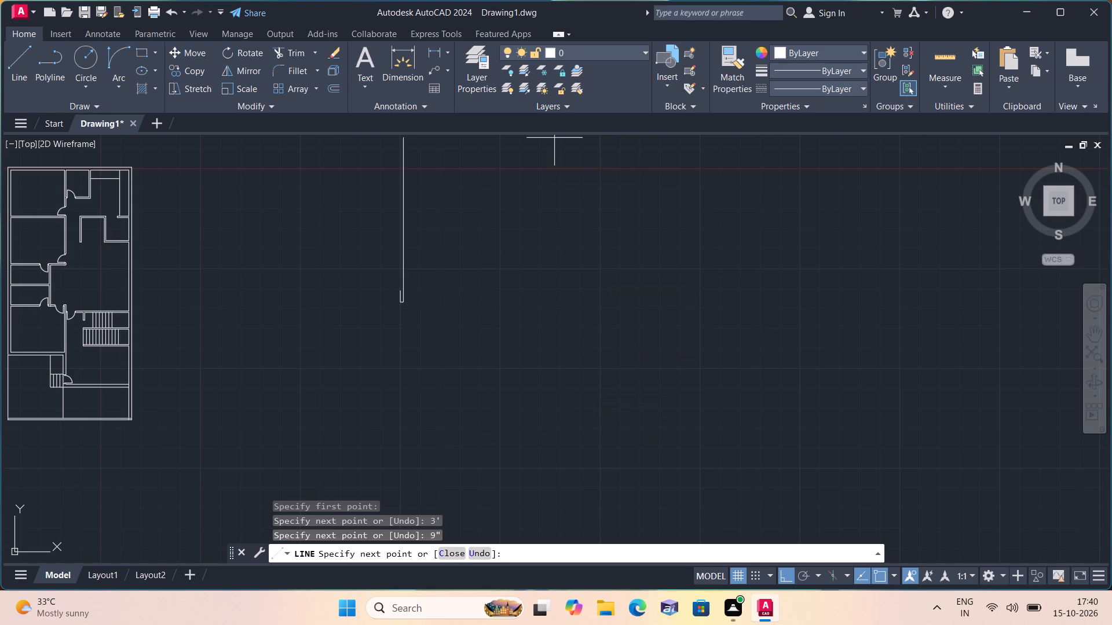
pyautogui.write("3'")
pyautogui.press('space')
pyautogui.scroll(2, 376, 298)
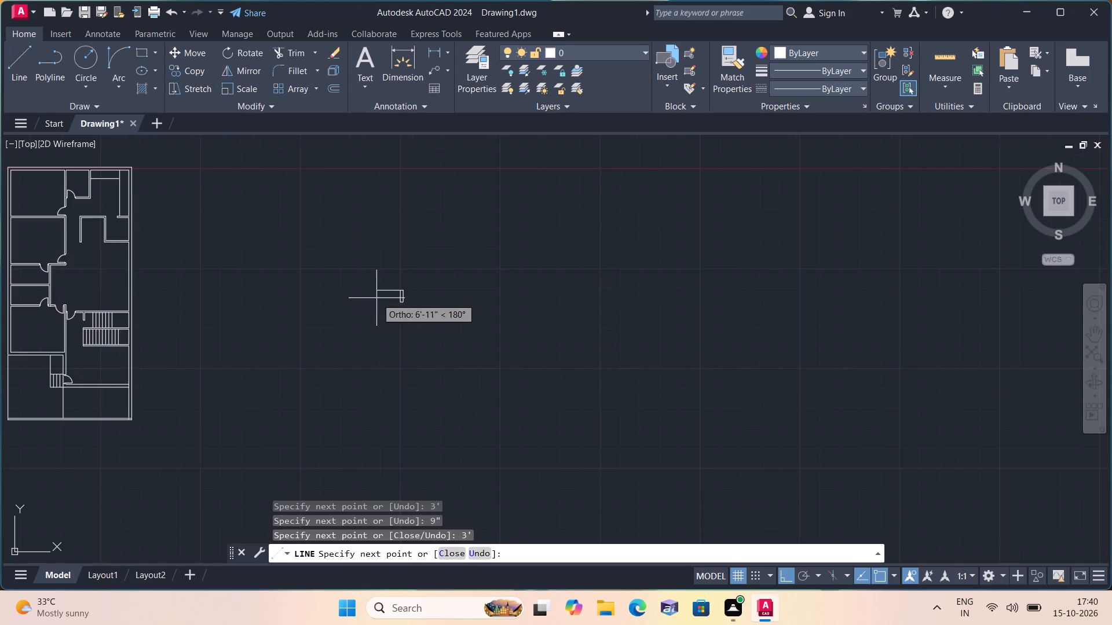
pyautogui.scroll(2, 376, 297)
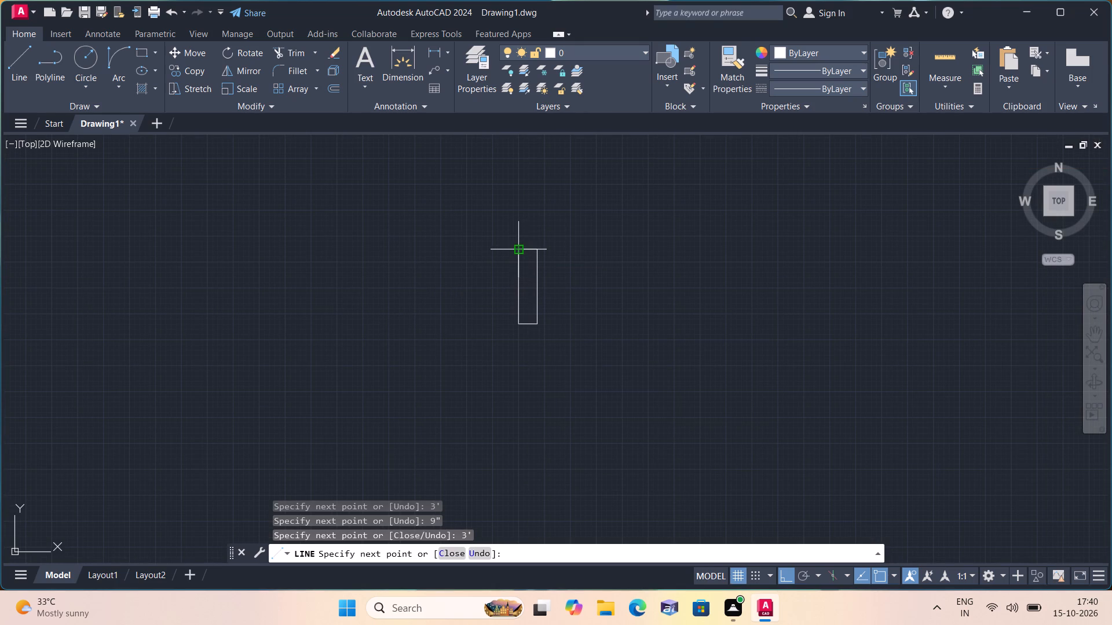
pyautogui.click(521, 251)
pyautogui.press('space')
# Draw a vertical centre line between the midpoints of the 3' rectangle's top and bottom edges.
pyautogui.scroll(2, 519, 251)
pyautogui.press('space')
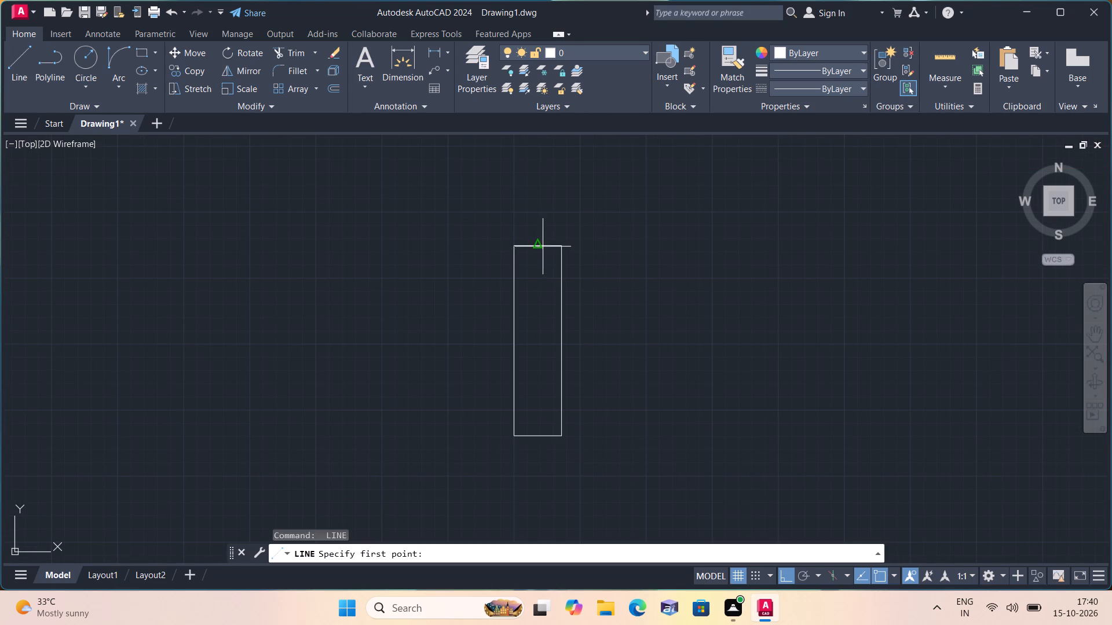
pyautogui.click(535, 246)
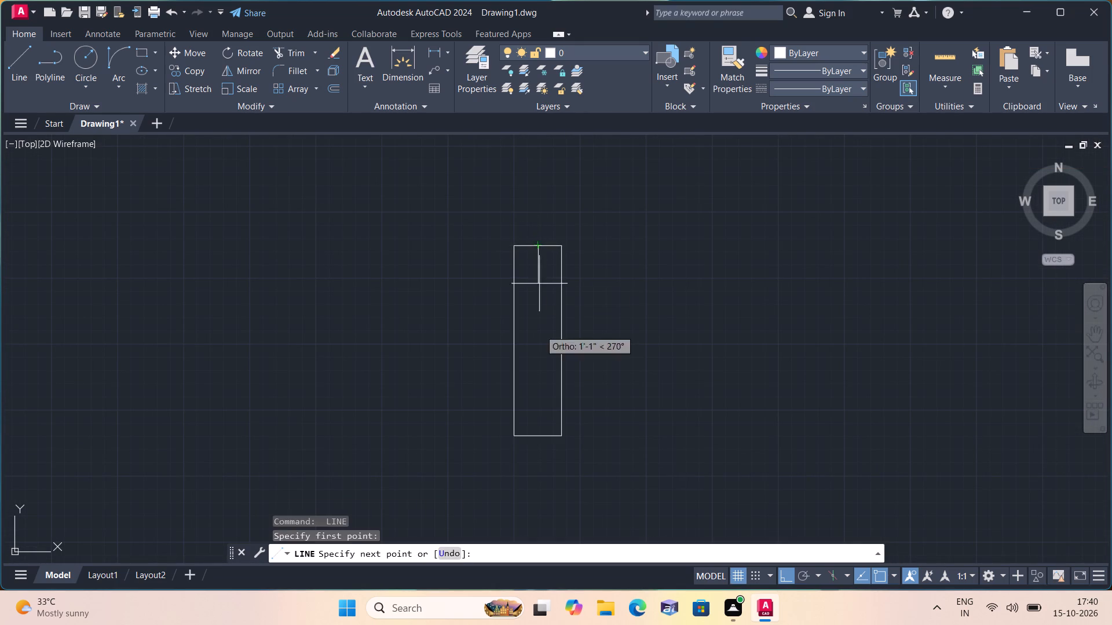
pyautogui.click(542, 435)
pyautogui.press('space')
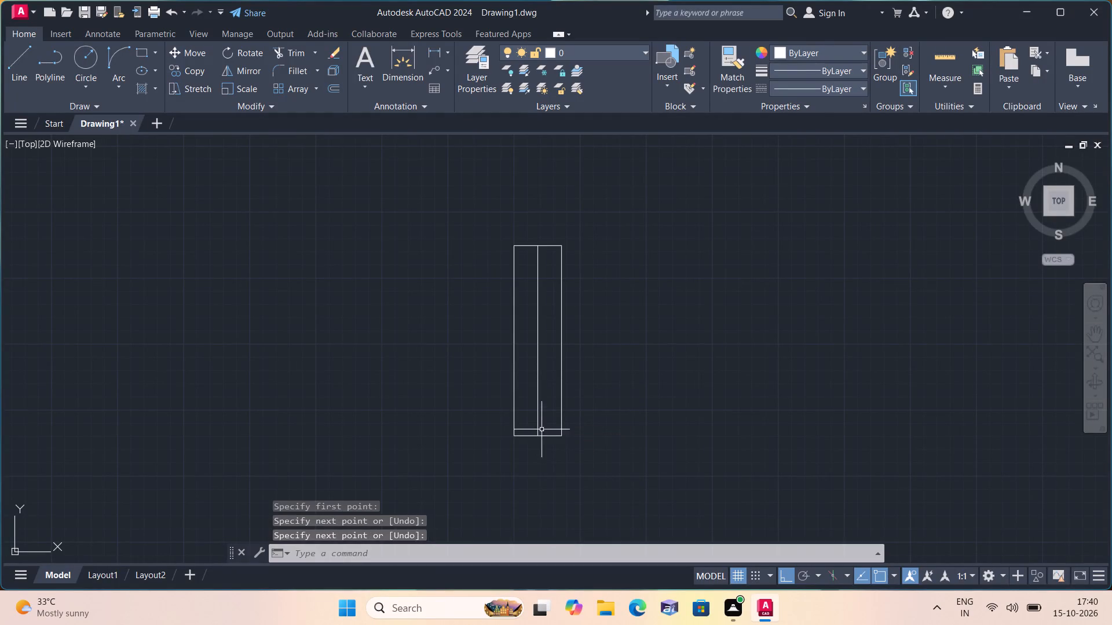
# Draw a second upright closed rectangle 9" wide and 8' high to the right of the 3' one.
pyautogui.scroll(-2, 571, 348)
pyautogui.press('space')
pyautogui.click(648, 285)
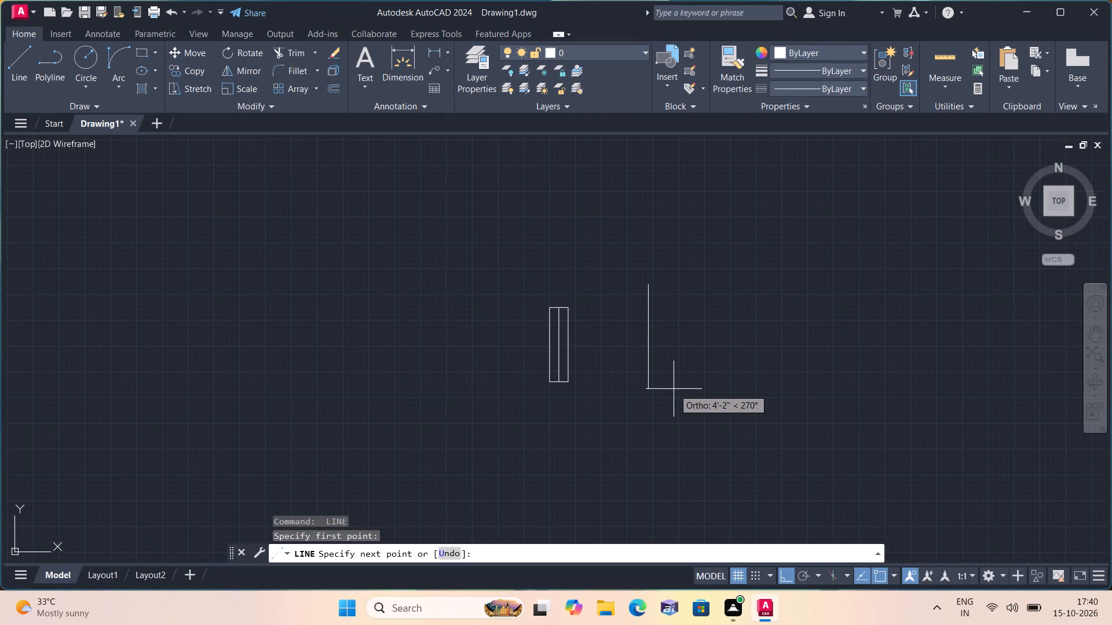
pyautogui.write("8'")
pyautogui.press('space')
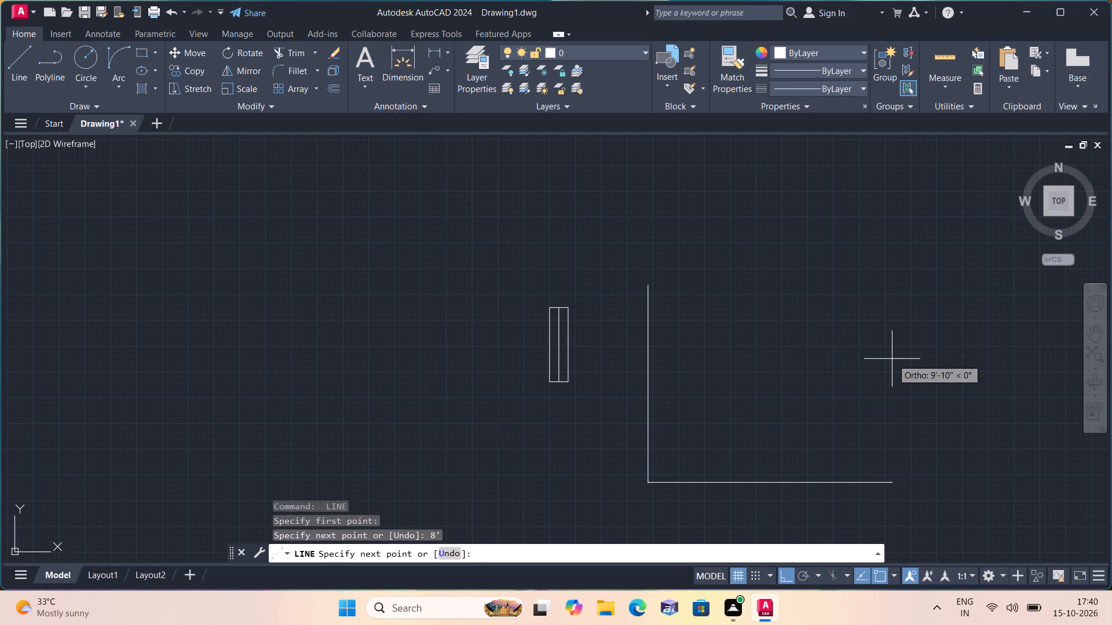
pyautogui.press('9')
pyautogui.write('"')
pyautogui.press('space')
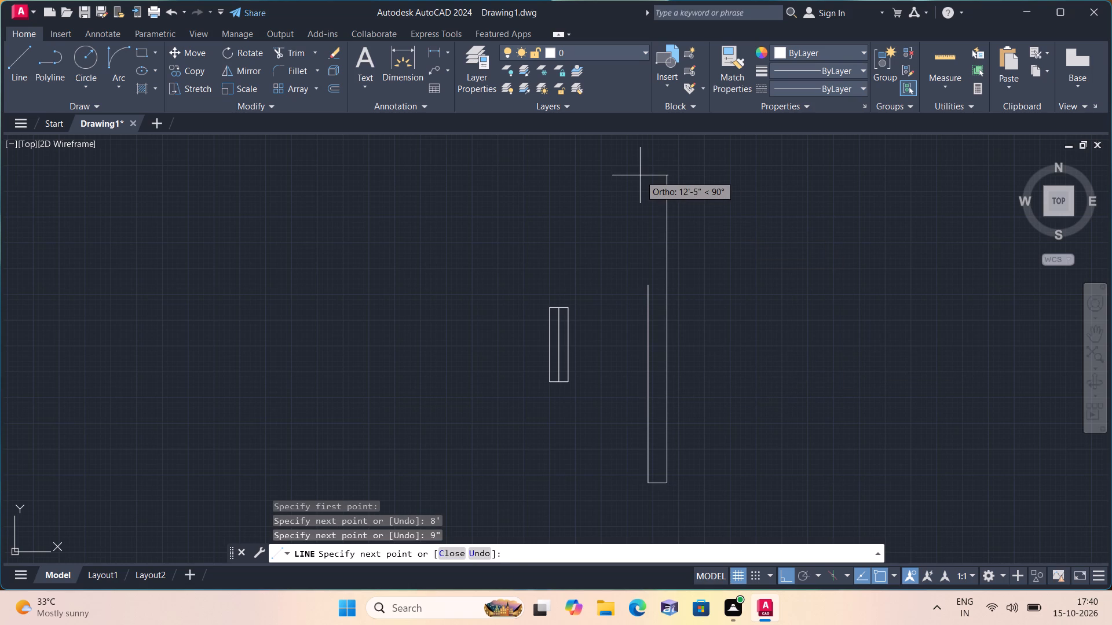
pyautogui.write("8'")
pyautogui.press('space')
pyautogui.click(649, 282)
pyautogui.press('space')
# Draw a vertical centre line between the midpoints of the 8' rectangle's top and bottom edges.
pyautogui.scroll(2, 649, 282)
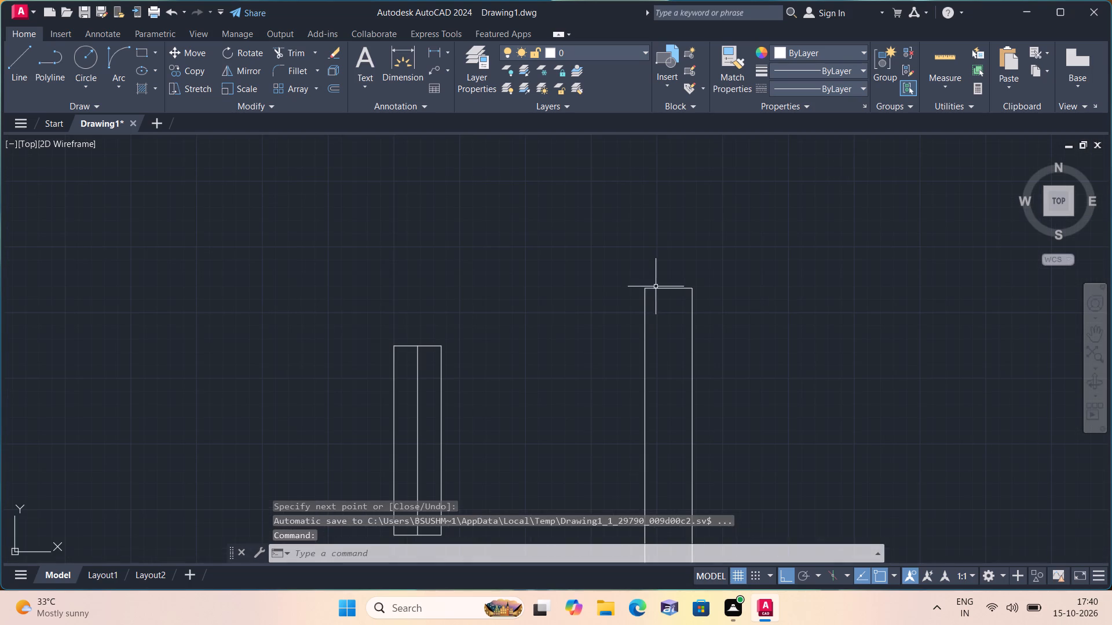
pyautogui.press('space')
pyautogui.click(670, 290)
pyautogui.scroll(-1, 668, 315)
pyautogui.moveTo(667, 315); pyautogui.dragTo(662, 169, button='middle')
pyautogui.scroll(-1, 663, 166)
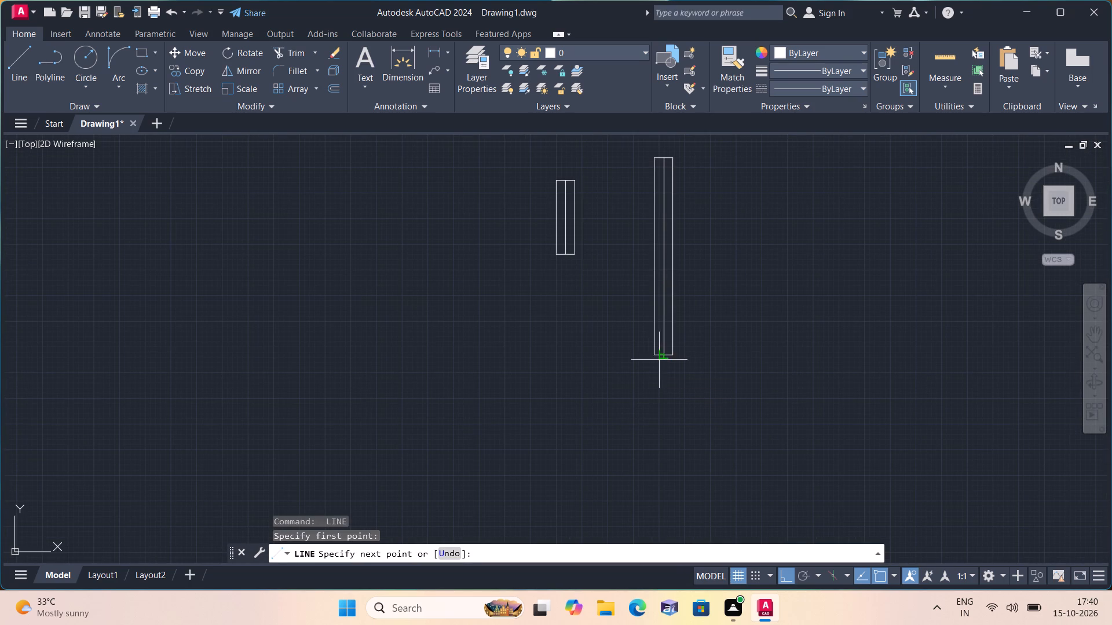
pyautogui.click(664, 356)
pyautogui.press('space')
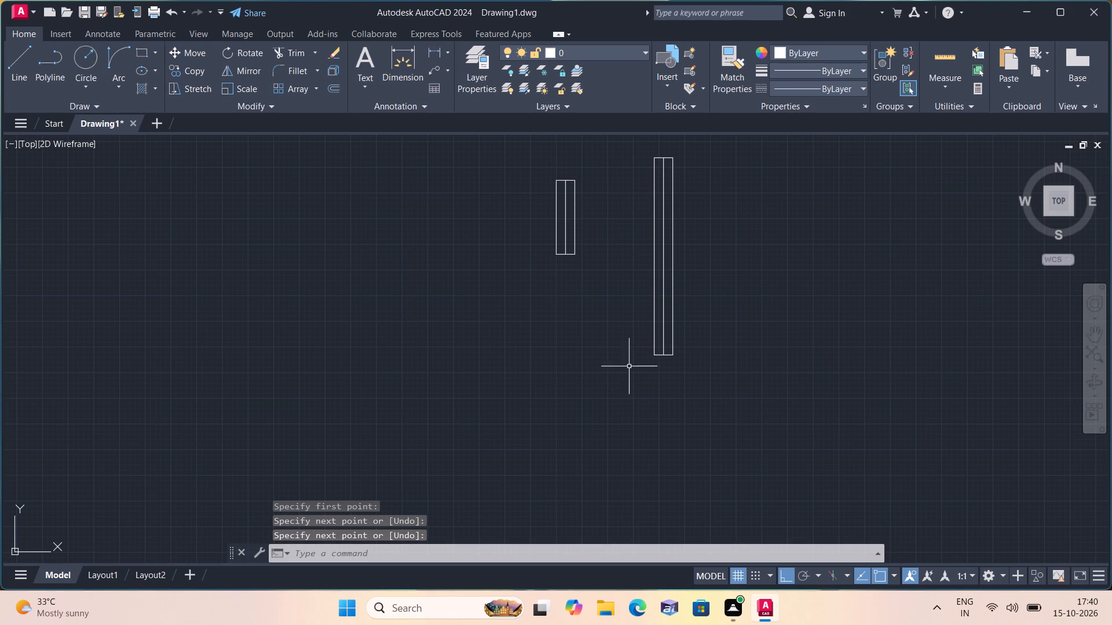
# Draw a third upright closed rectangle 9" wide and 5' high to the lower left of the 3' one.
pyautogui.press('space')
pyautogui.click(349, 288)
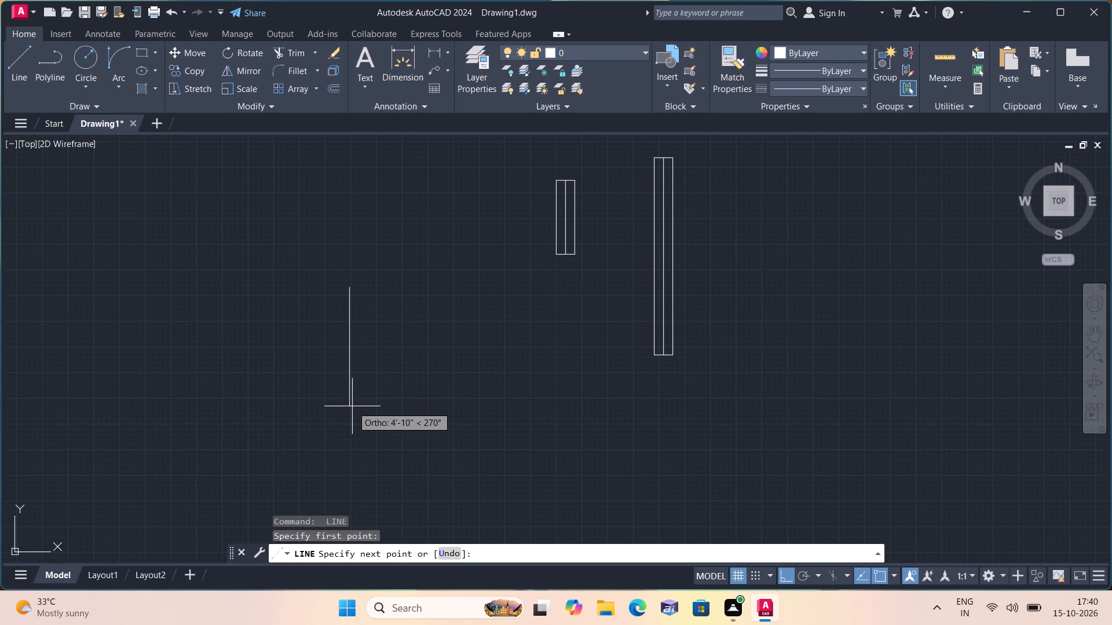
pyautogui.press('5')
pyautogui.write("'")
pyautogui.press('space')
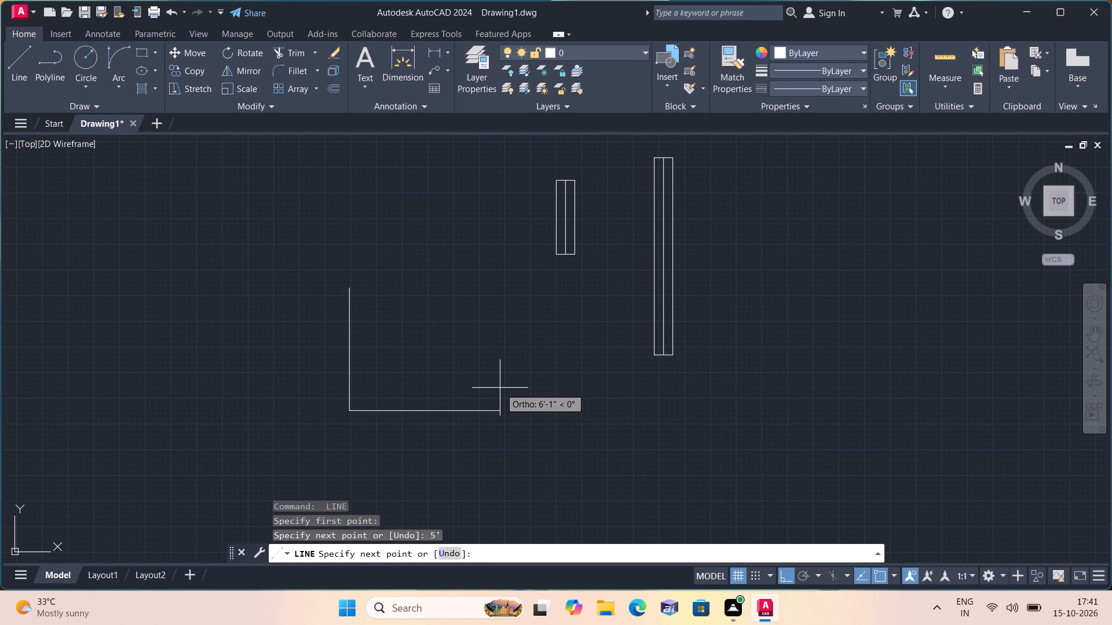
pyautogui.write('9"')
pyautogui.press('space')
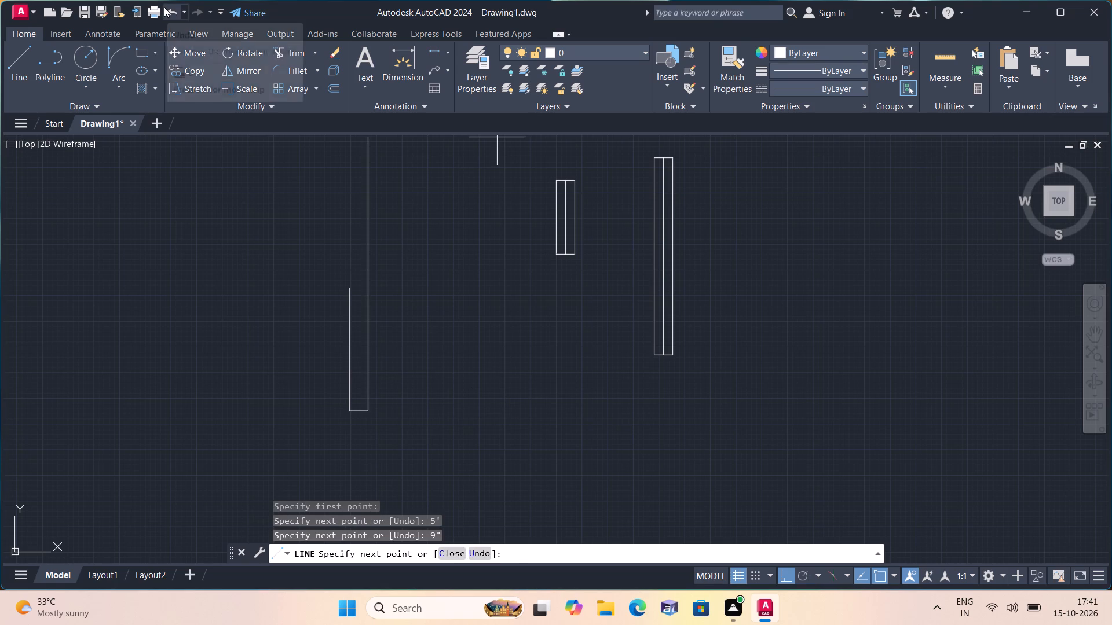
pyautogui.write("5'")
pyautogui.press('space')
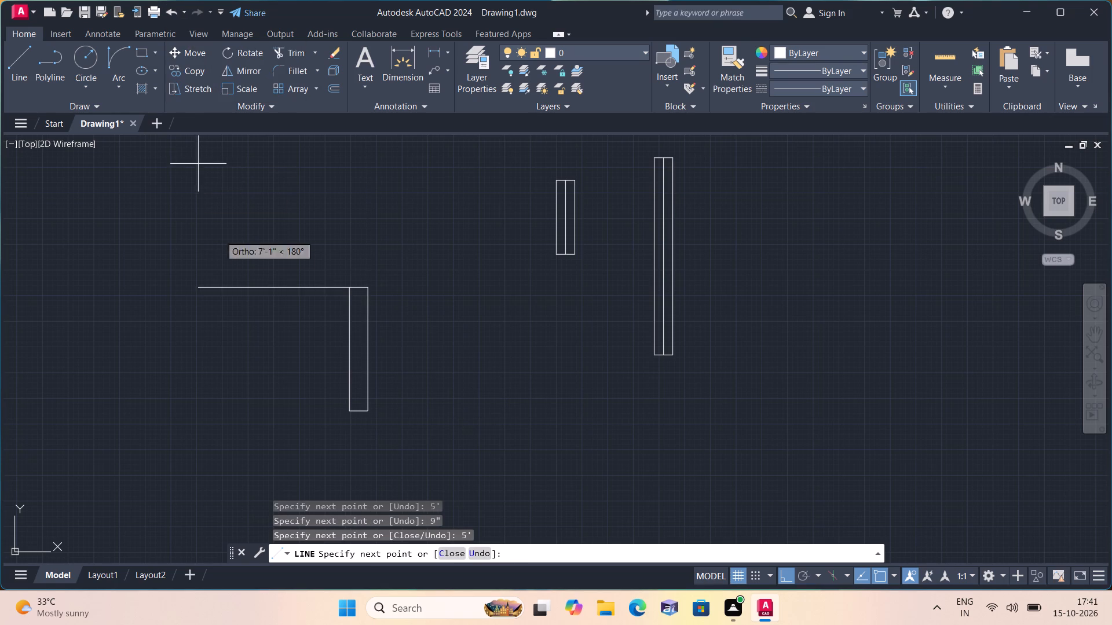
pyautogui.click(346, 286)
pyautogui.press('space')
# Draw a vertical centre line between the midpoints of the 5' rectangle's top and bottom edges.
pyautogui.scroll(3, 346, 286)
pyautogui.press('space')
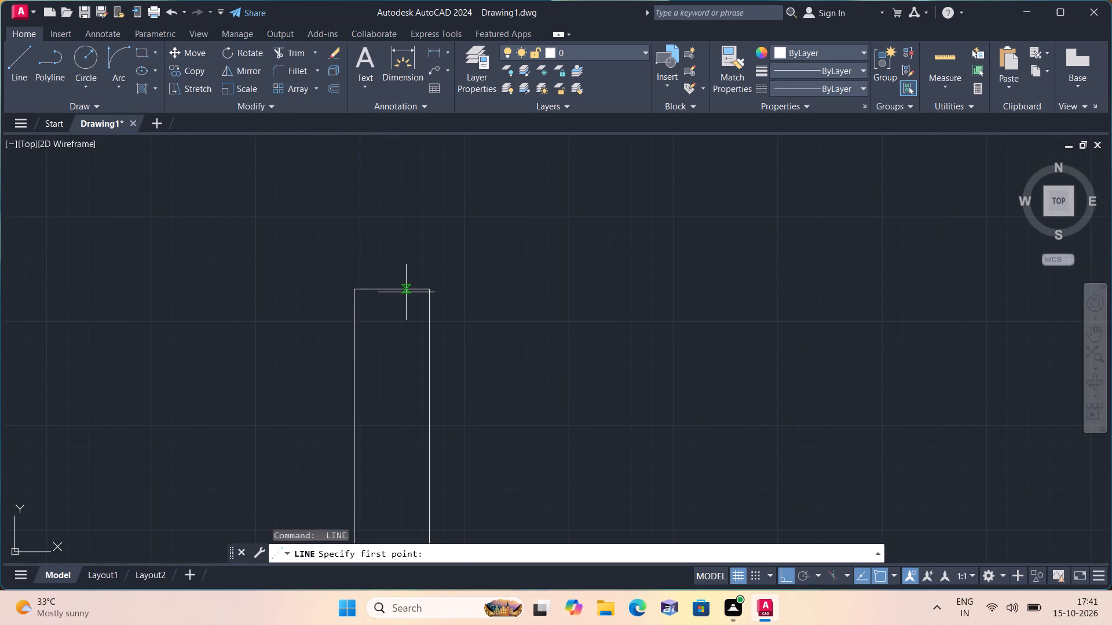
pyautogui.click(390, 289)
pyautogui.scroll(-1, 387, 288)
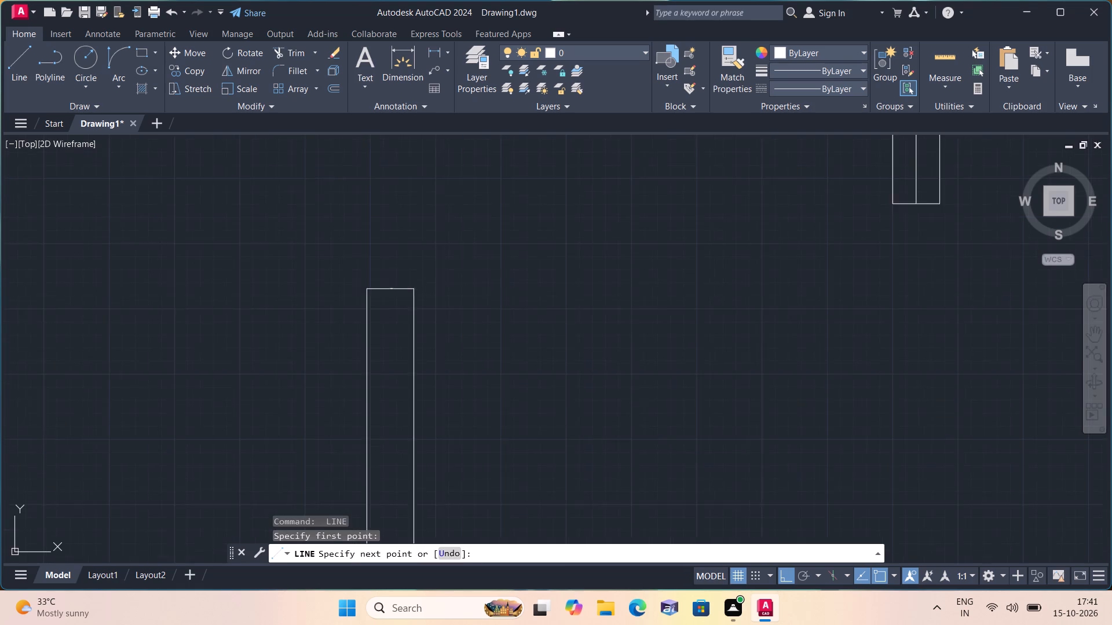
pyautogui.scroll(-2, 379, 284)
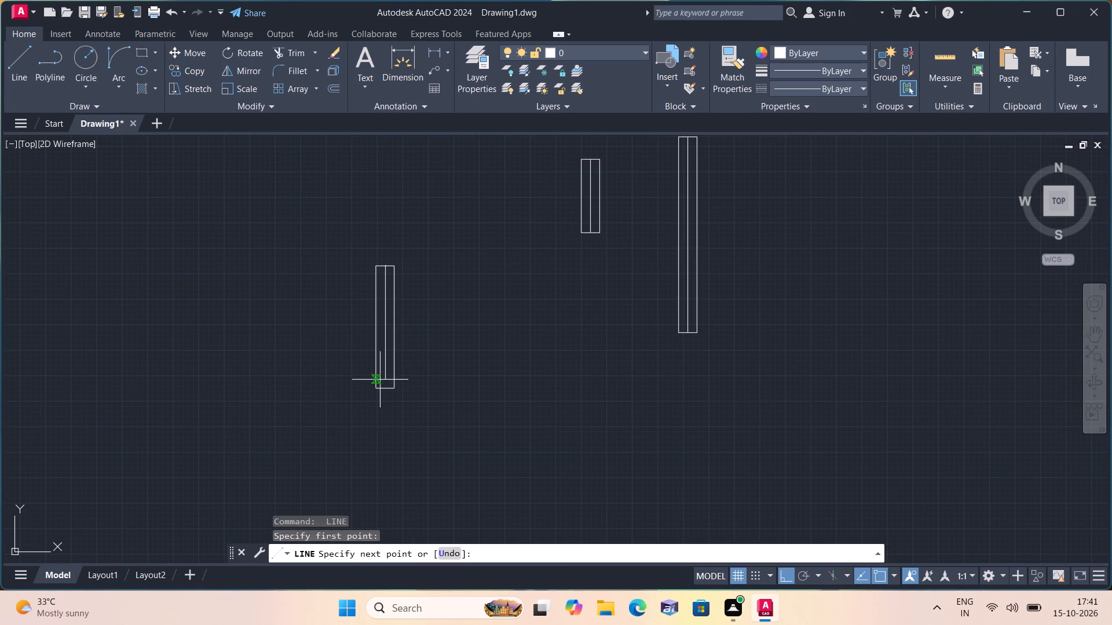
pyautogui.click(384, 385)
pyautogui.press('space')
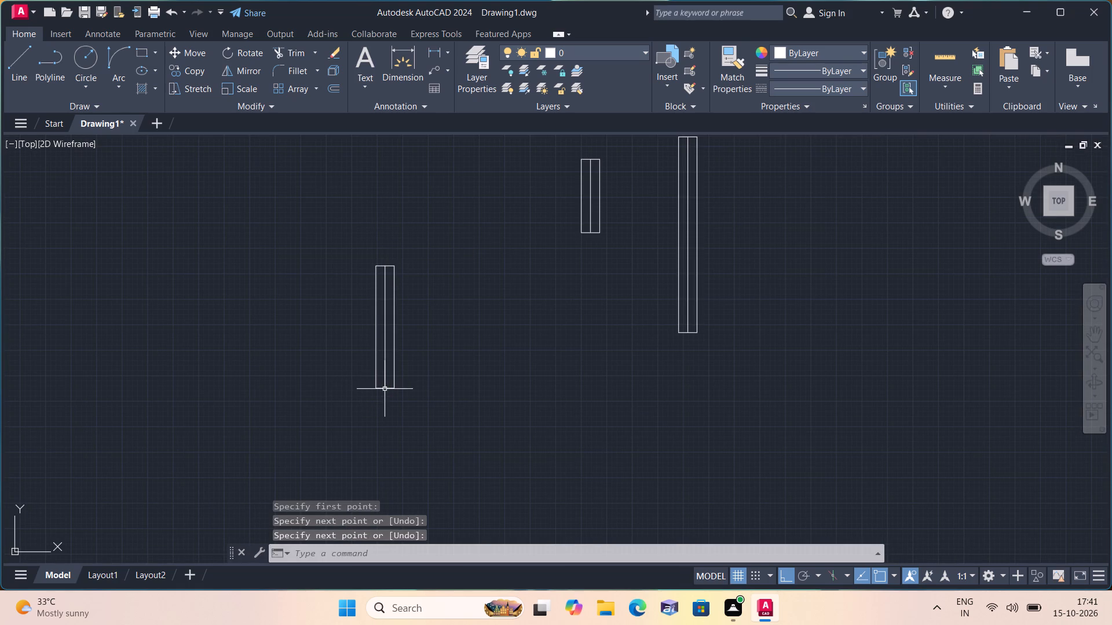
# Copy all three rectangles with their centre lines into the empty space between them and the floor plan.
pyautogui.scroll(1, 385, 389)
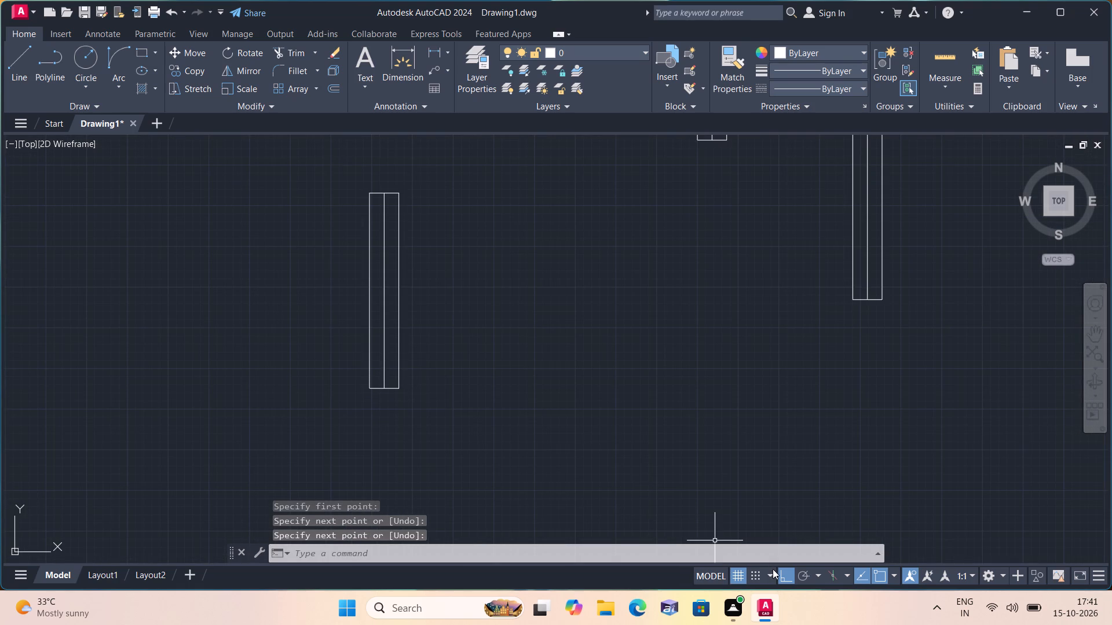
pyautogui.scroll(-2, 674, 455)
pyautogui.moveTo(807, 461); pyautogui.dragTo(799, 450)
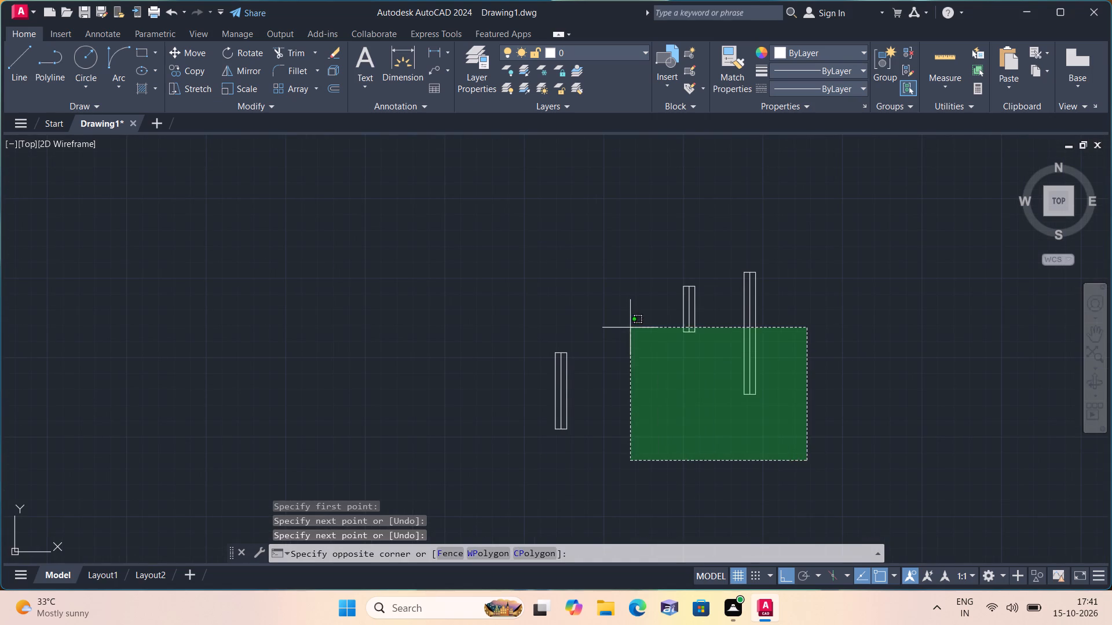
pyautogui.click(424, 251)
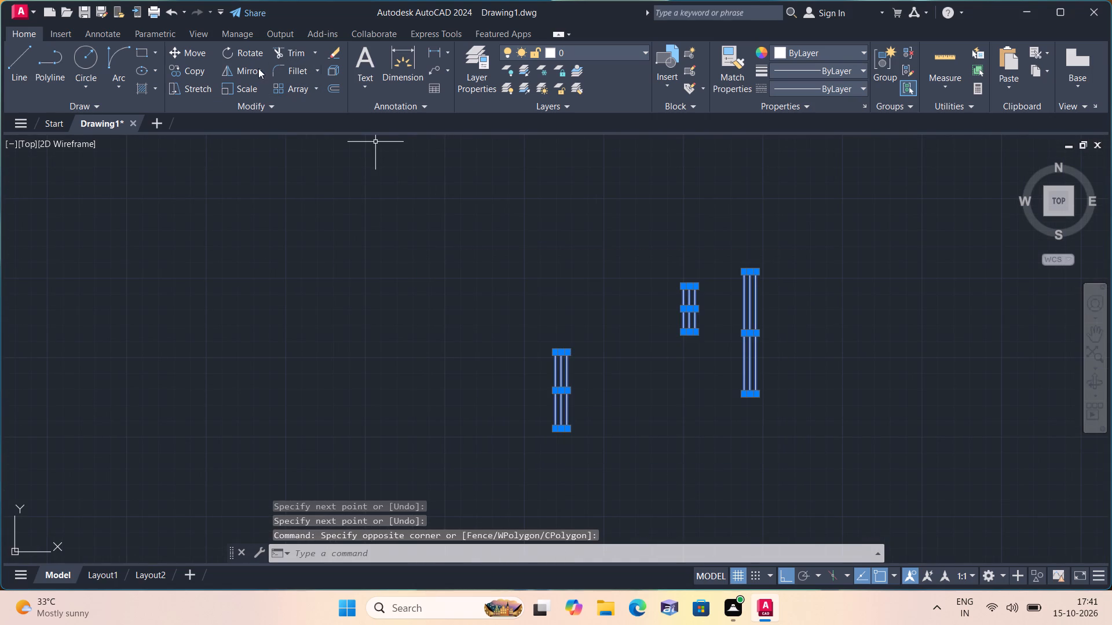
pyautogui.click(199, 67)
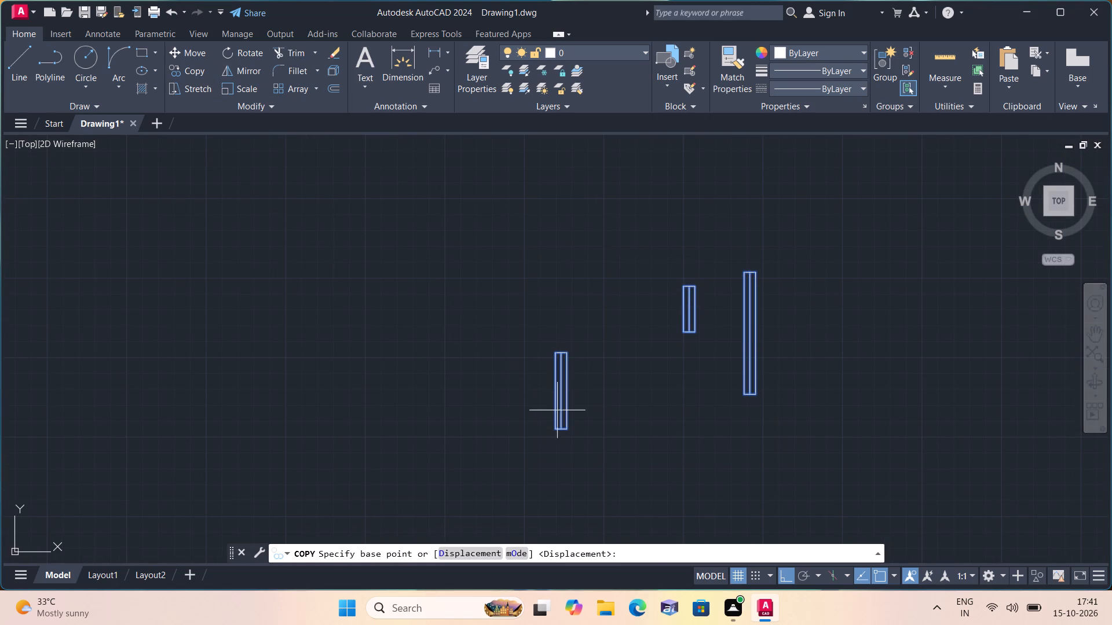
pyautogui.click(567, 414)
pyautogui.scroll(-5, 378, 403)
pyautogui.click(322, 395)
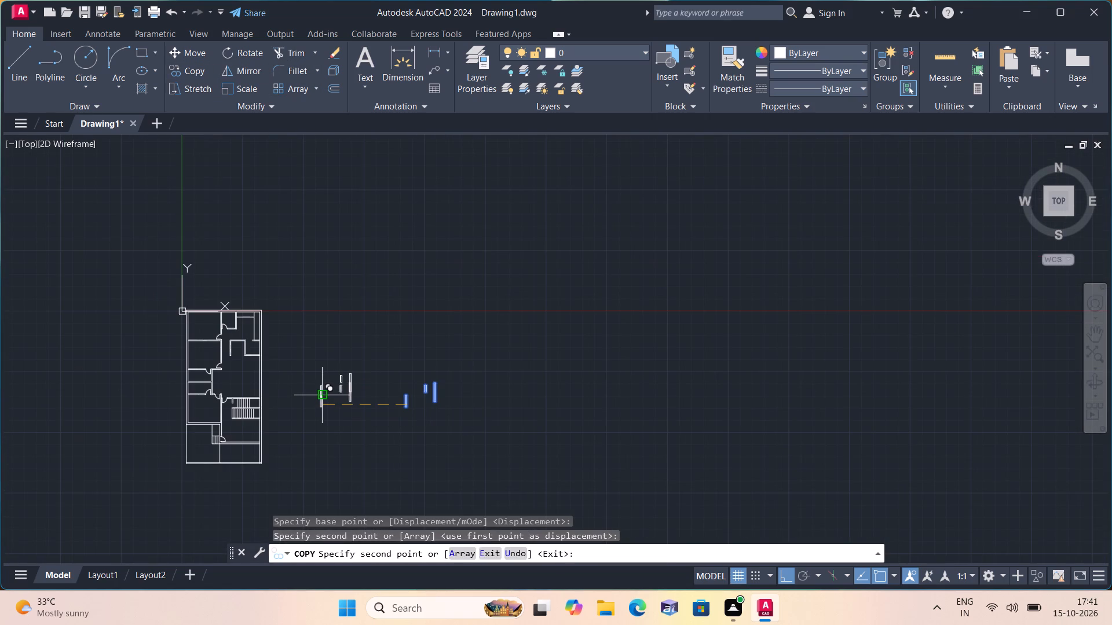
pyautogui.press('Escape')
# Rotate the three copied rectangles nearest the floor plan 90° counterclockwise about a point to their upper left so they lie horizontally.
pyautogui.scroll(2, 353, 412)
pyautogui.moveTo(357, 410); pyautogui.dragTo(352, 407)
pyautogui.click(190, 244)
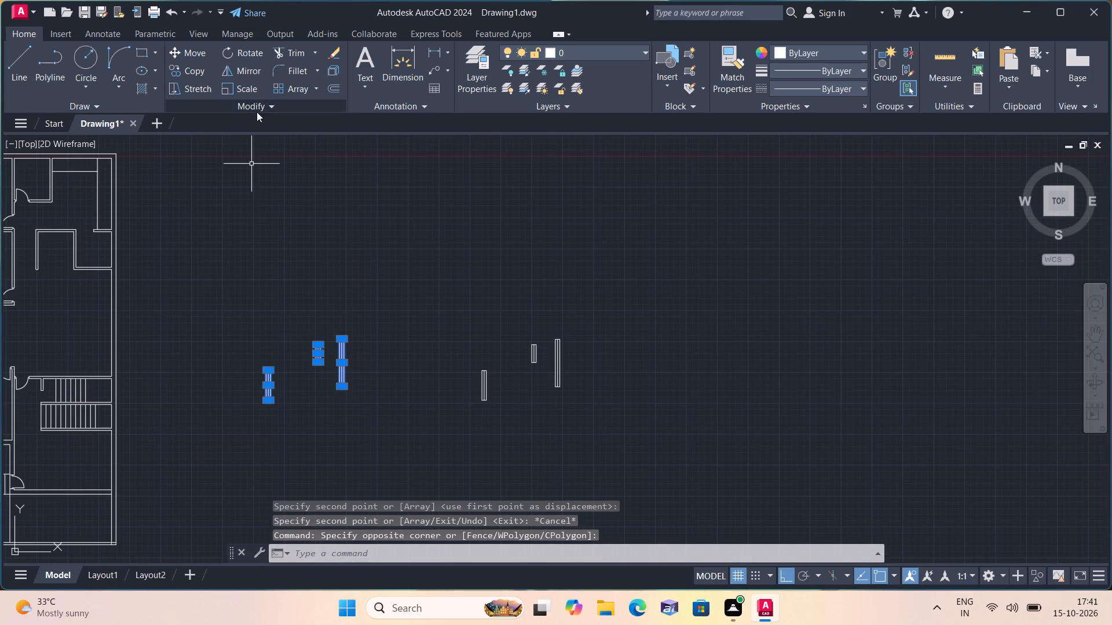
pyautogui.click(244, 50)
pyautogui.click(220, 279)
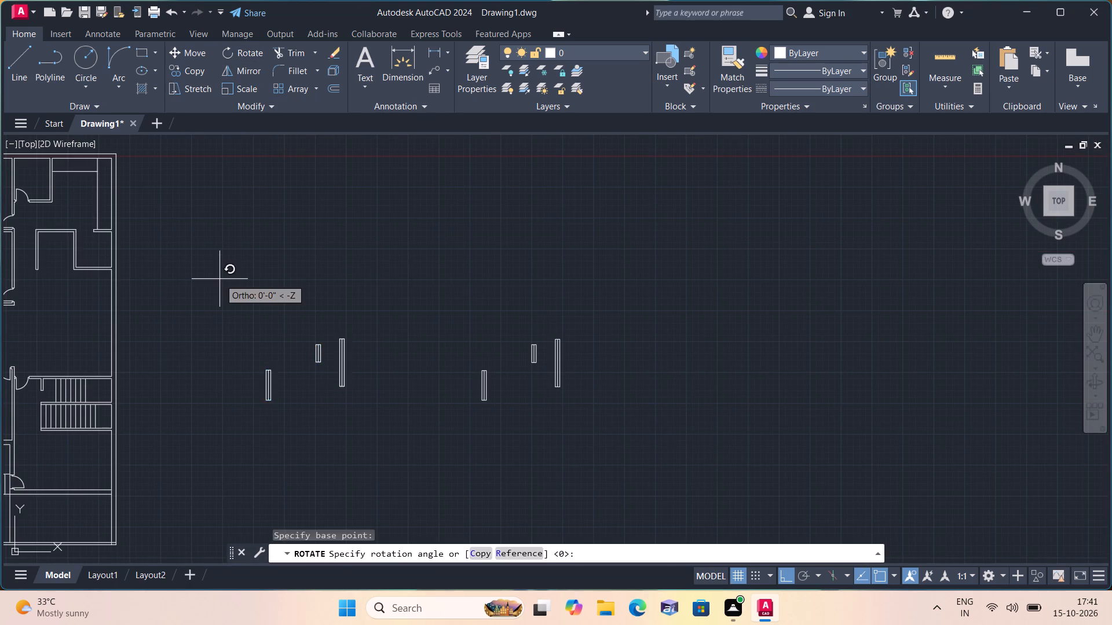
pyautogui.click(228, 189)
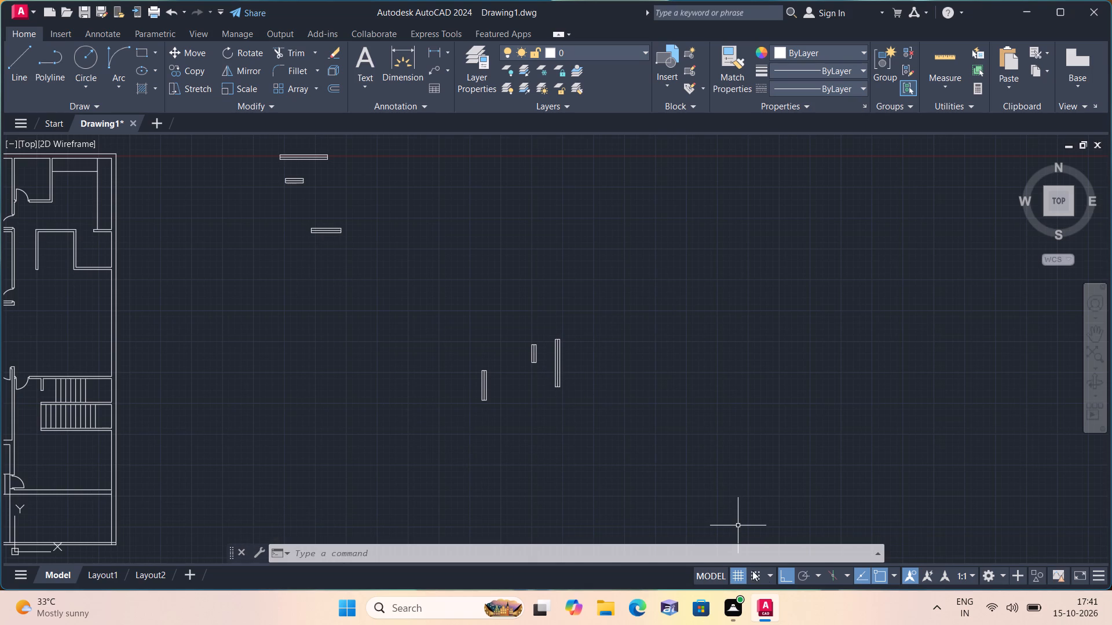
# With ortho off, copy the horizontal 3' window into the top outer wall of the small room and of the upper-left room.
pyautogui.click(783, 572)
pyautogui.scroll(-1, 180, 289)
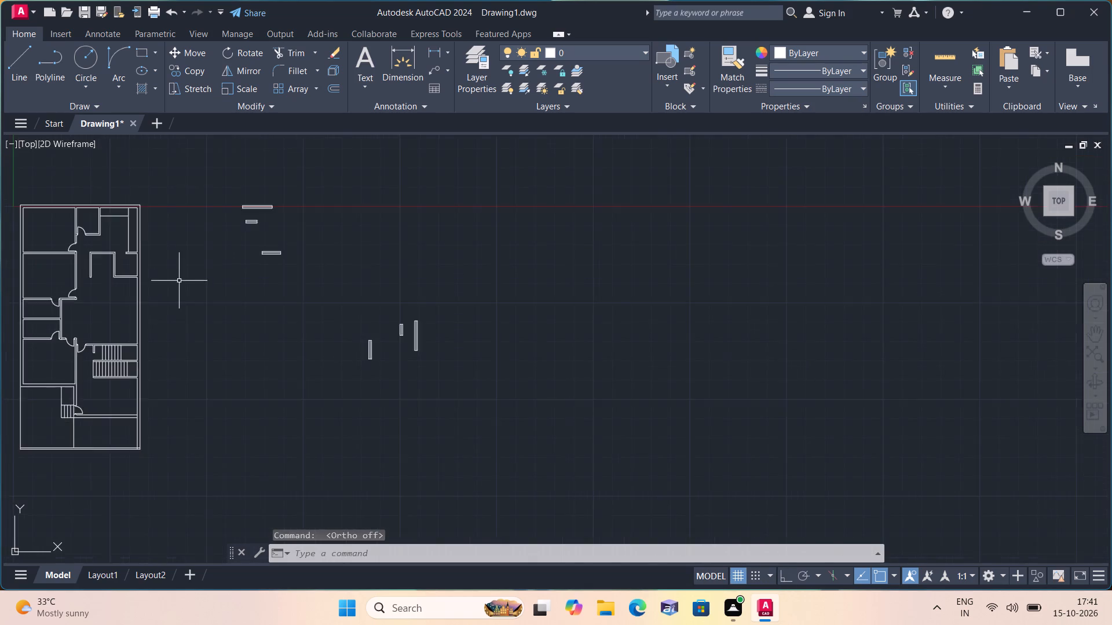
pyautogui.scroll(-1, 179, 280)
pyautogui.scroll(1, 111, 268)
pyautogui.moveTo(111, 267); pyautogui.dragTo(331, 340, button='middle')
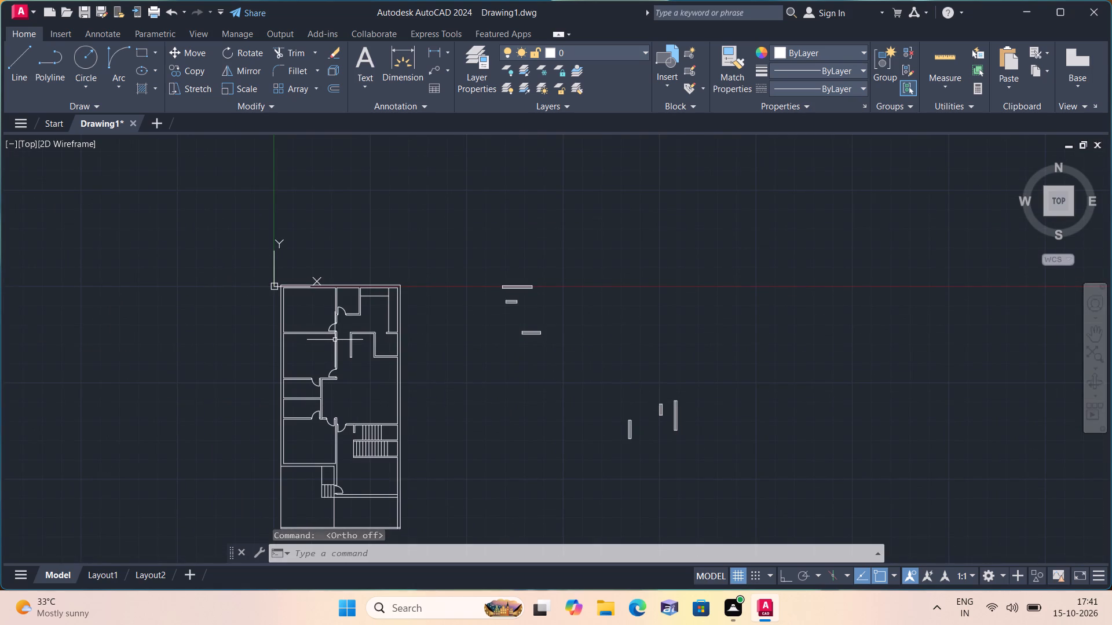
pyautogui.scroll(1, 335, 339)
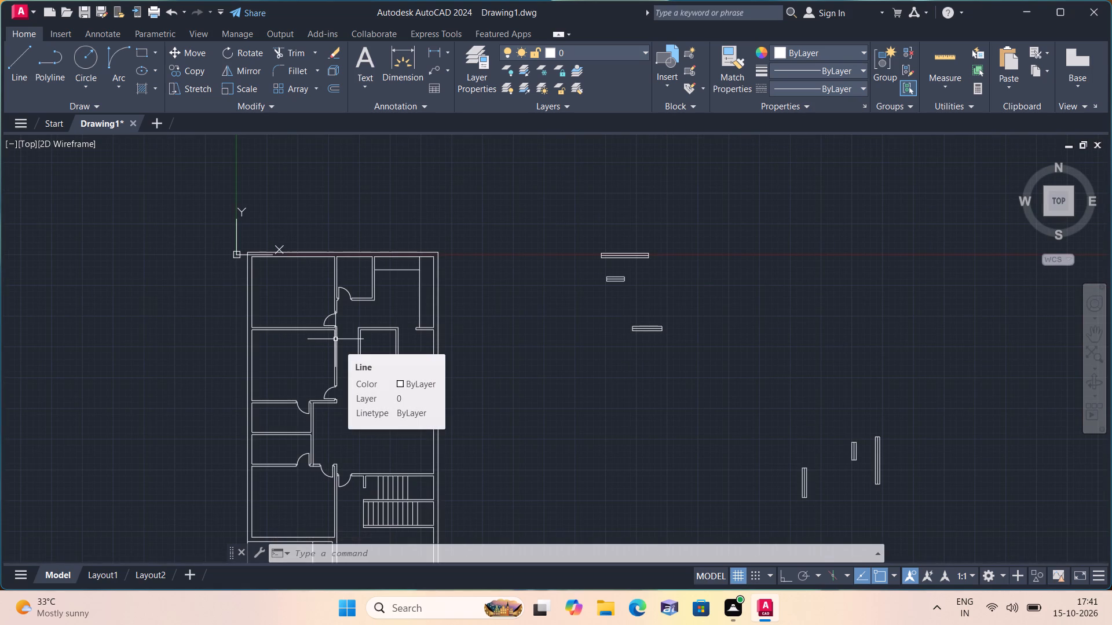
pyautogui.scroll(1, 716, 330)
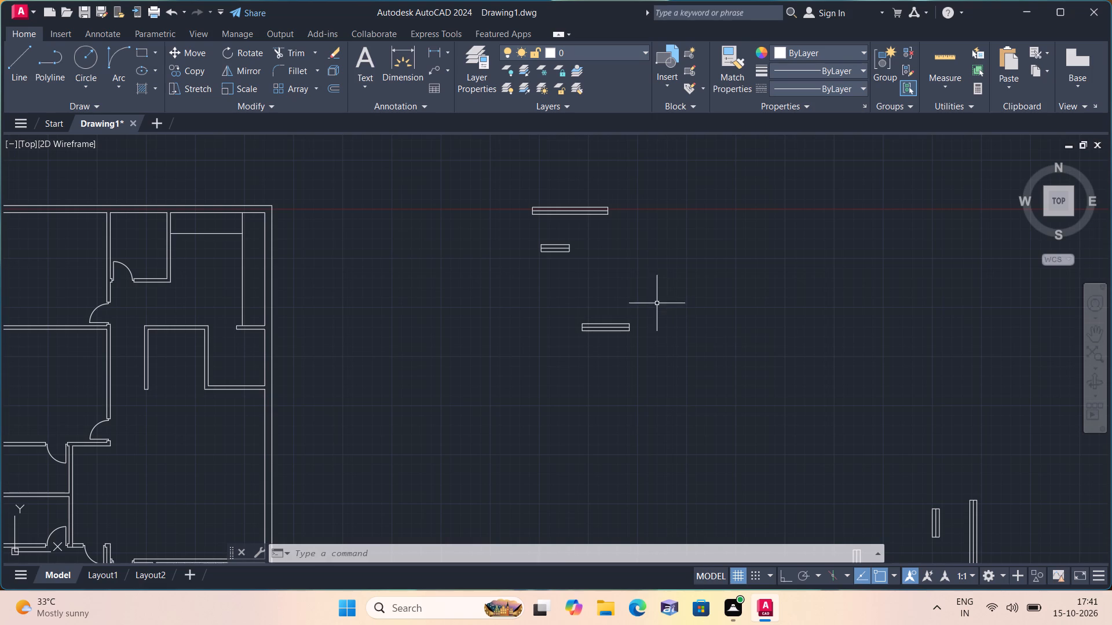
pyautogui.click(613, 265)
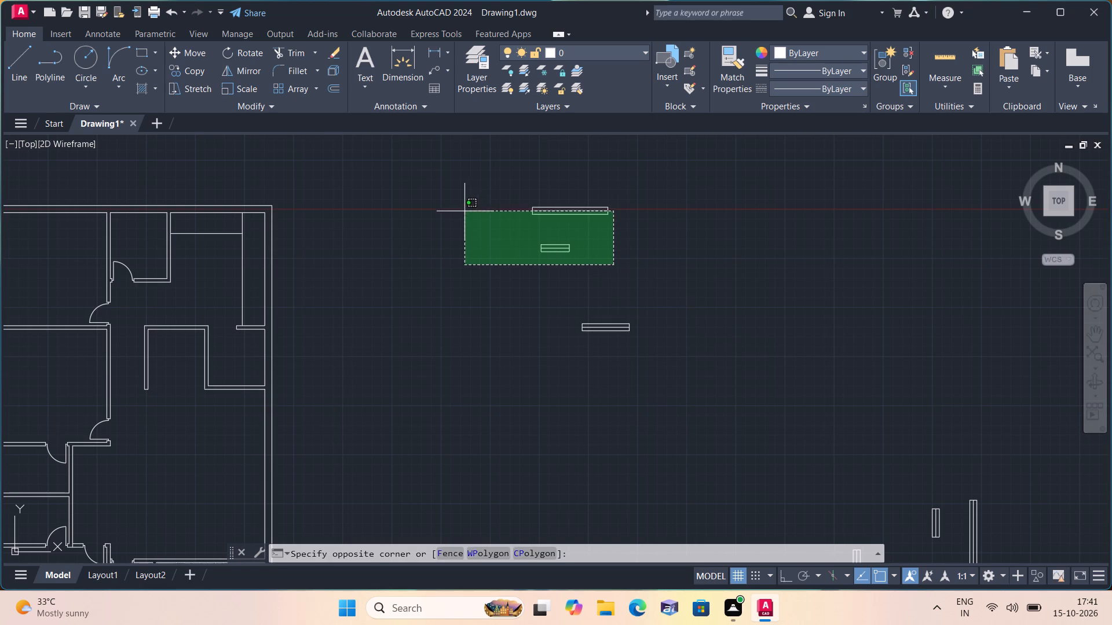
pyautogui.click(479, 239)
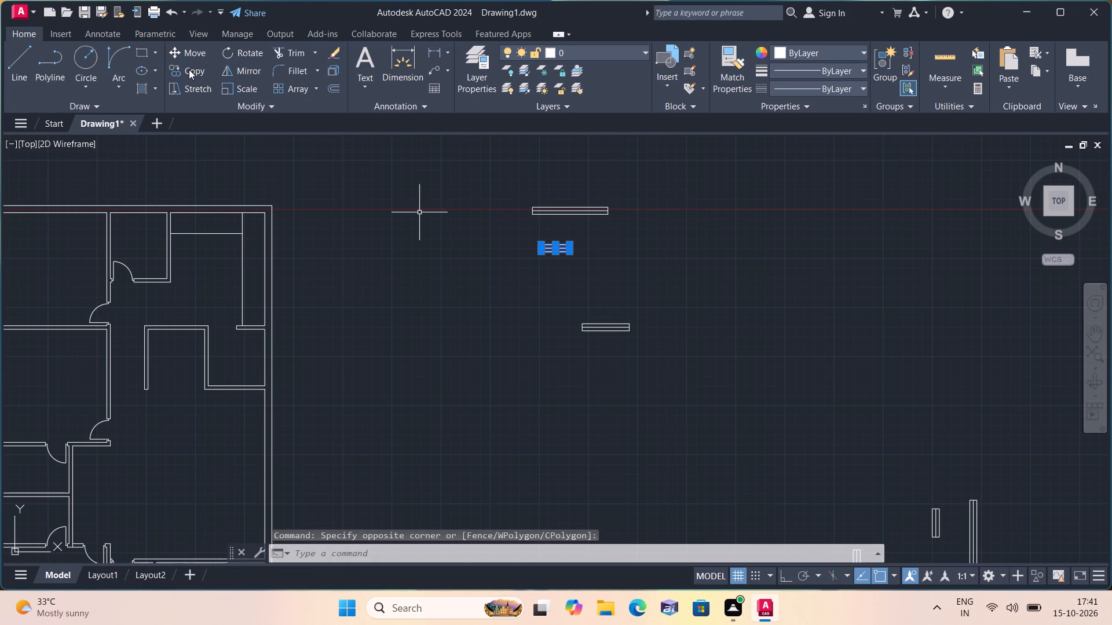
pyautogui.click(189, 69)
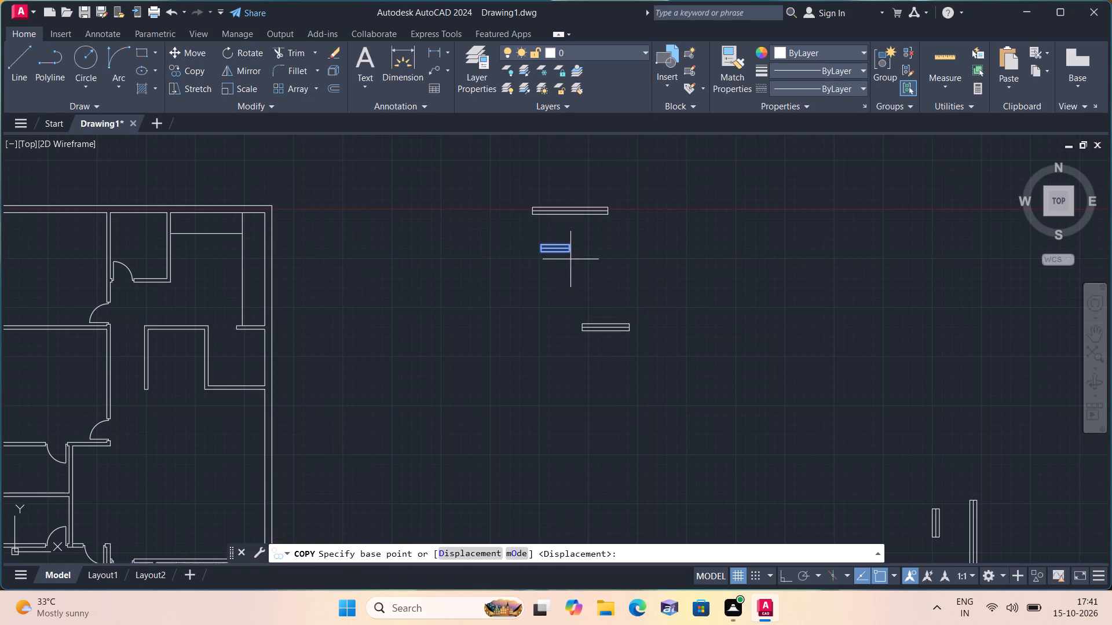
pyautogui.click(556, 253)
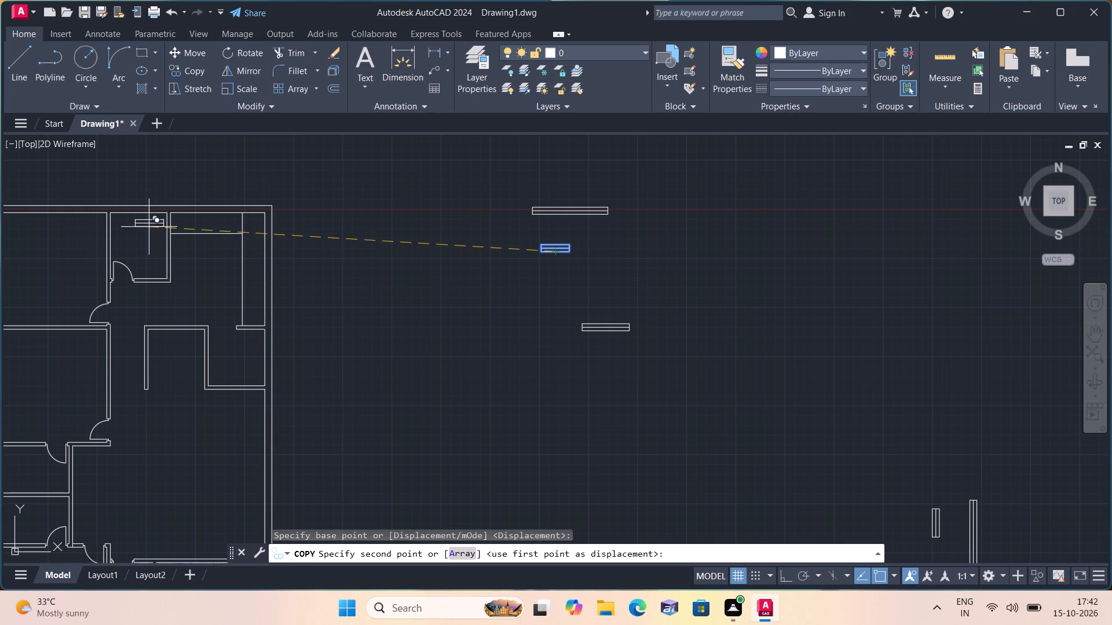
pyautogui.scroll(1, 145, 227)
pyautogui.moveTo(144, 227); pyautogui.dragTo(335, 219, button='middle')
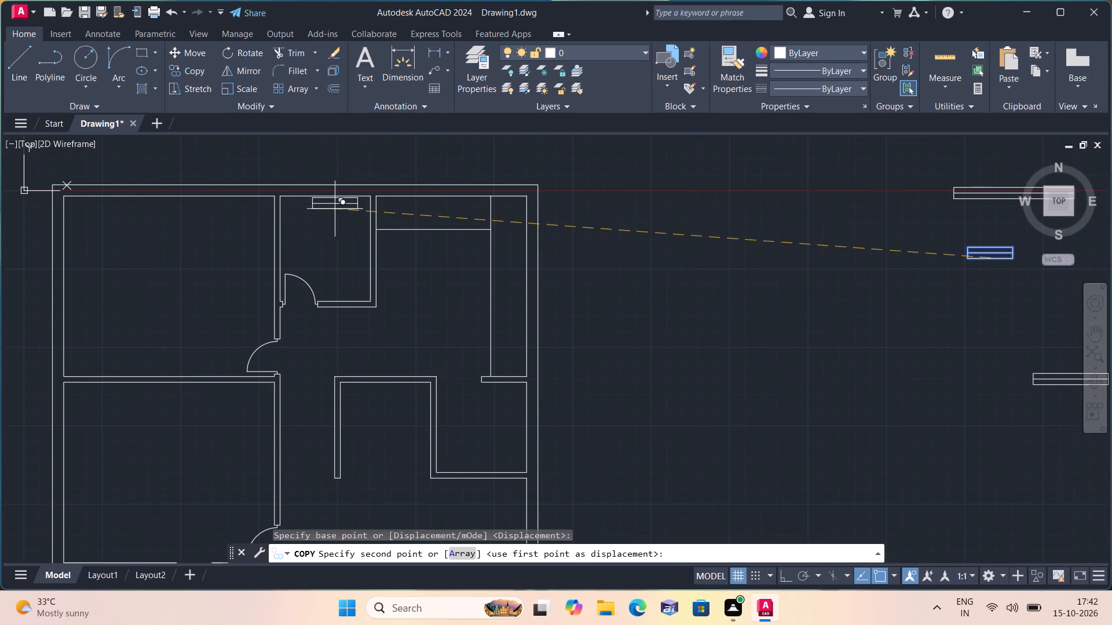
pyautogui.click(330, 199)
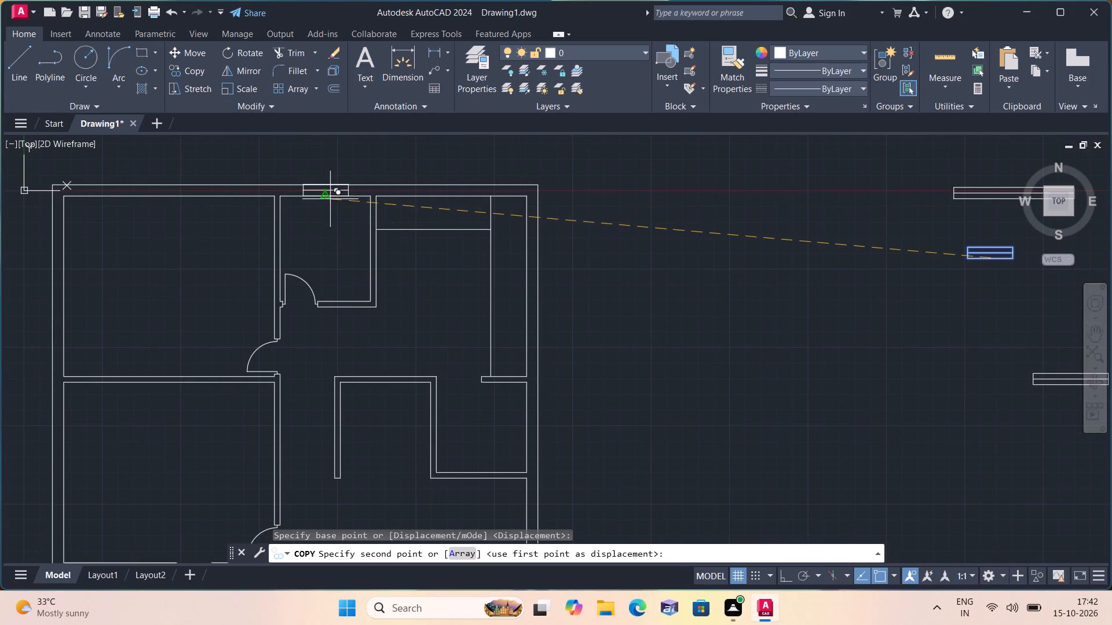
pyautogui.click(236, 196)
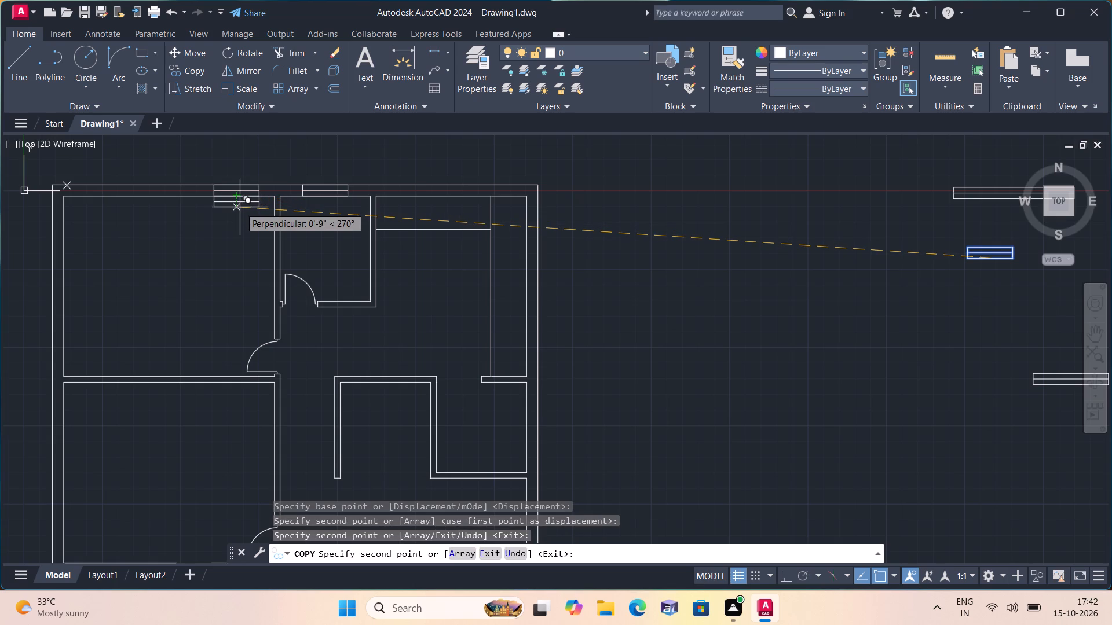
pyautogui.press('Escape')
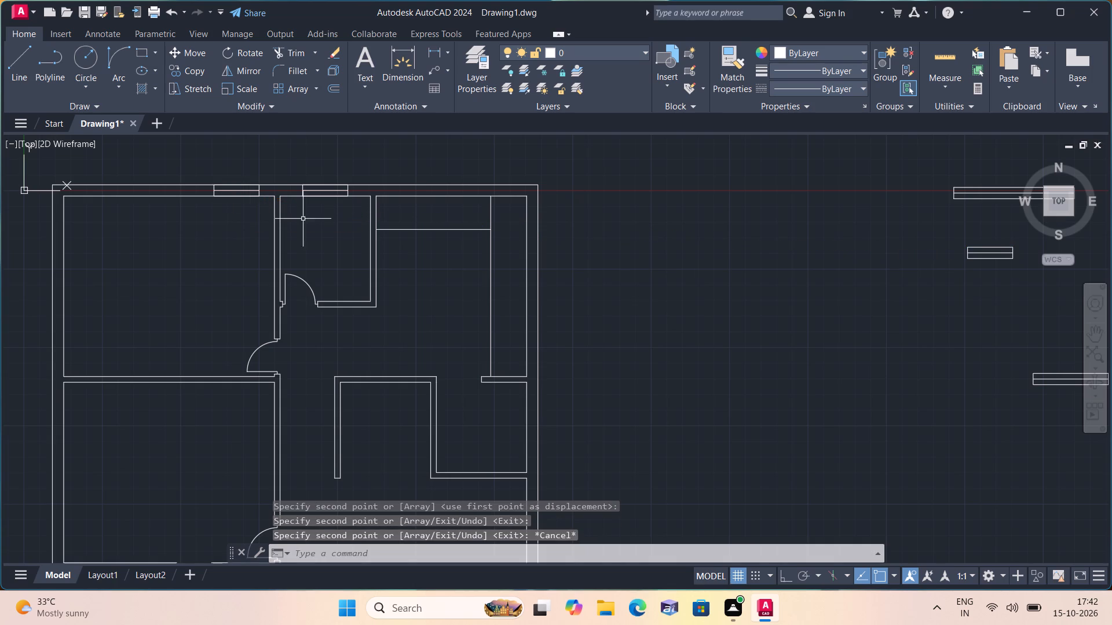
# Copy the horizontal 5' window into the bottom wall of the large lower-left room, flush with the wall faces.
pyautogui.scroll(-1, 624, 287)
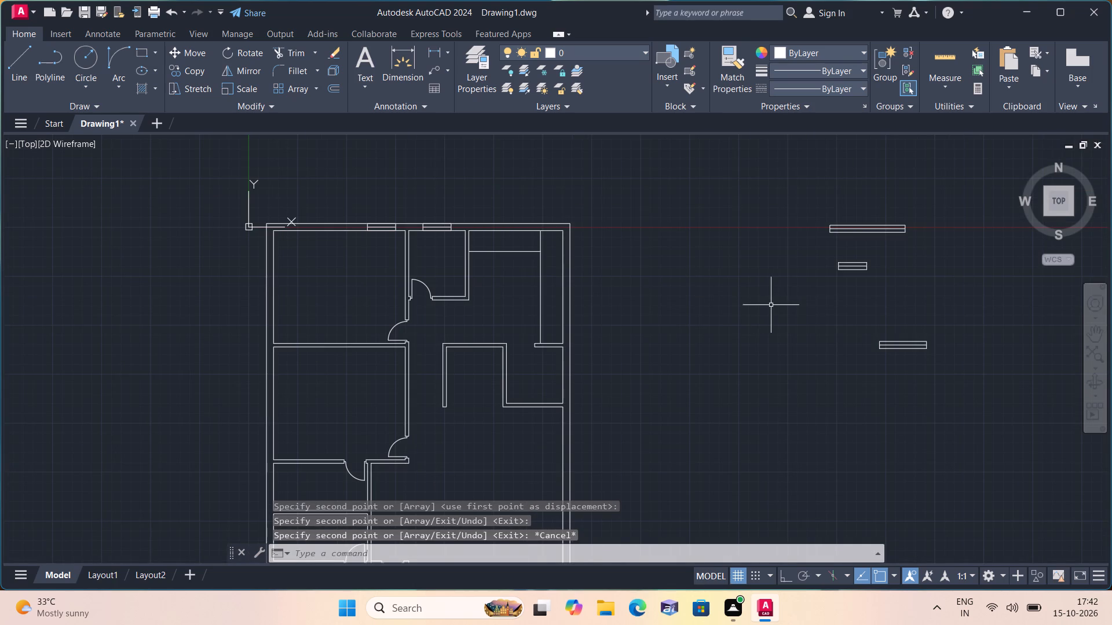
pyautogui.click(926, 362)
pyautogui.click(912, 356)
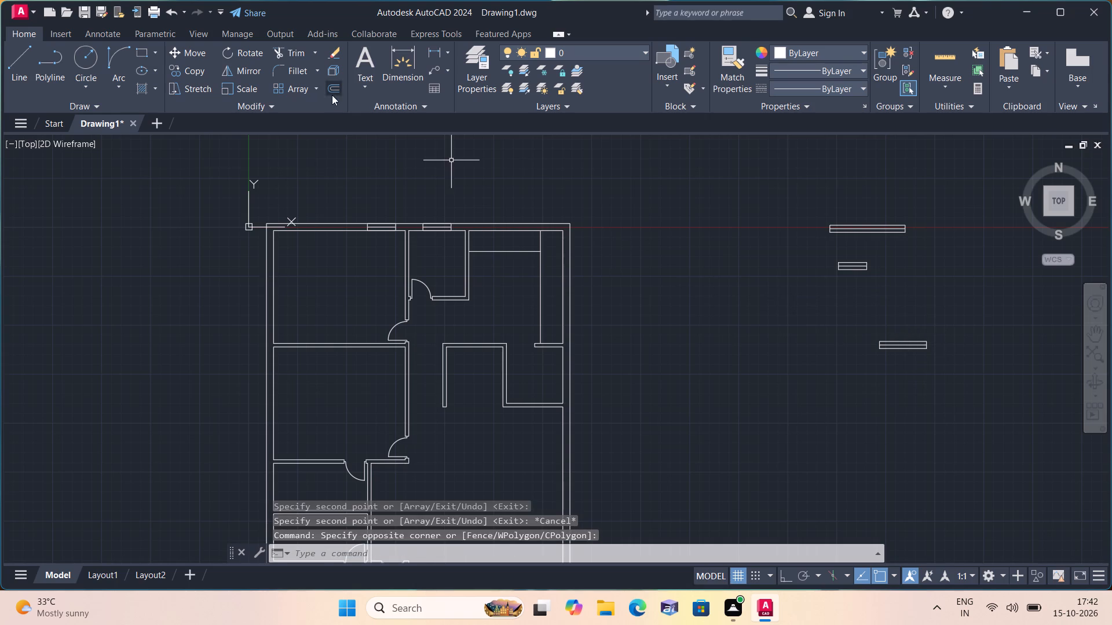
pyautogui.click(916, 390)
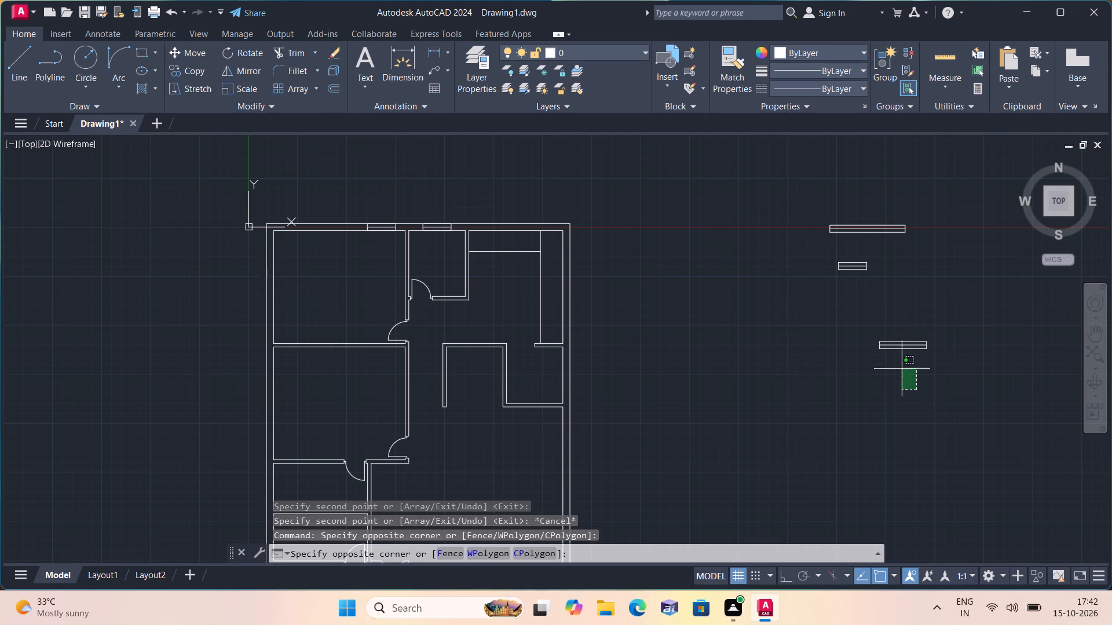
pyautogui.click(843, 313)
pyautogui.click(917, 367)
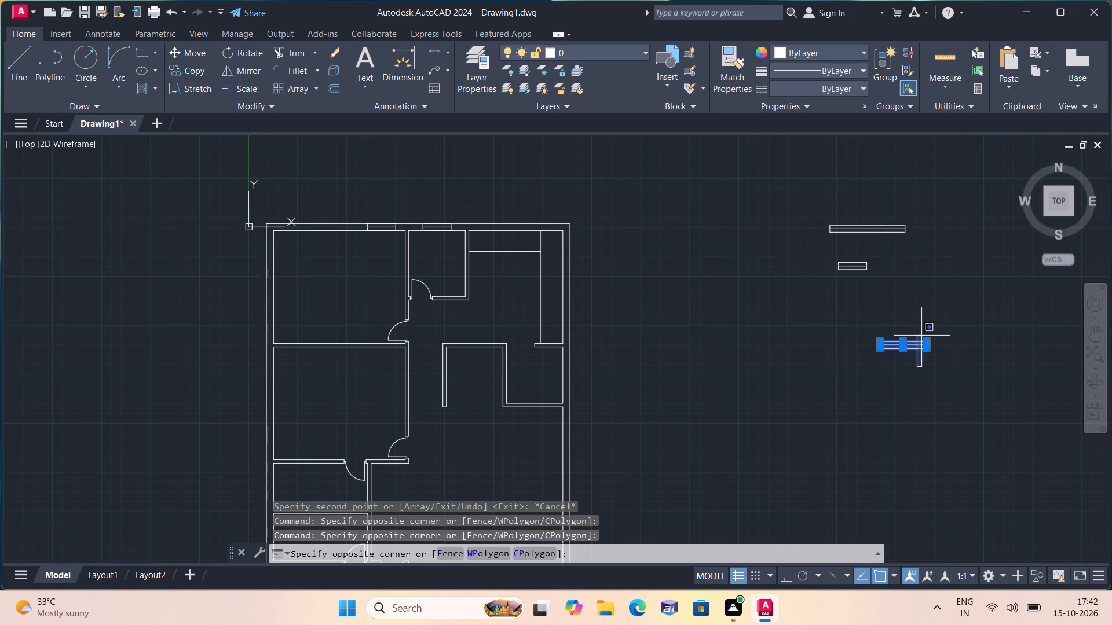
pyautogui.click(933, 336)
pyautogui.click(941, 369)
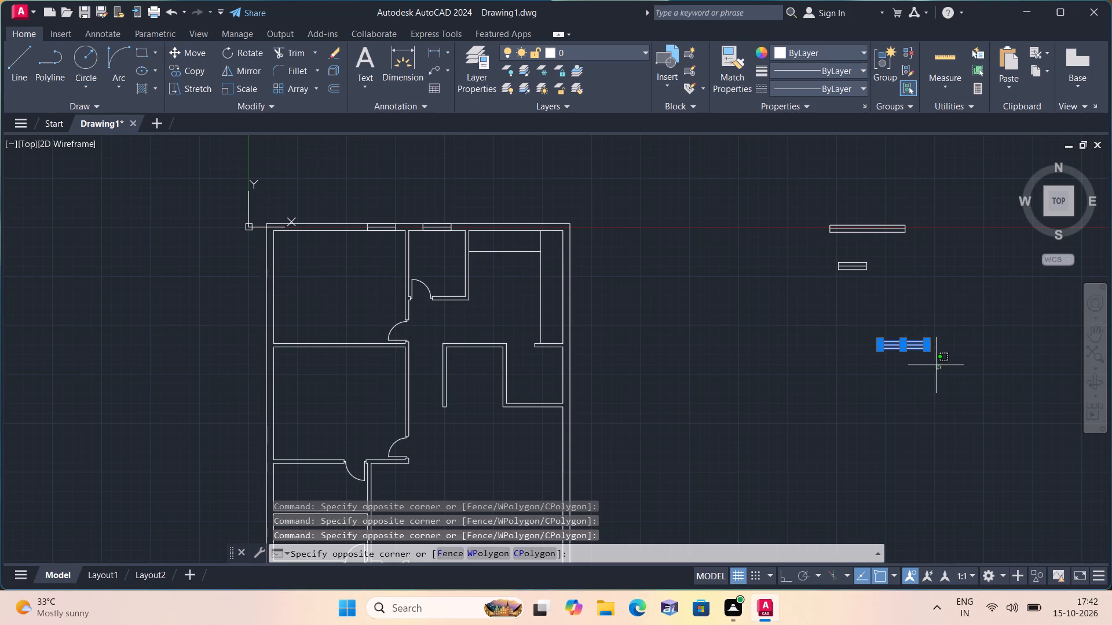
pyautogui.click(896, 336)
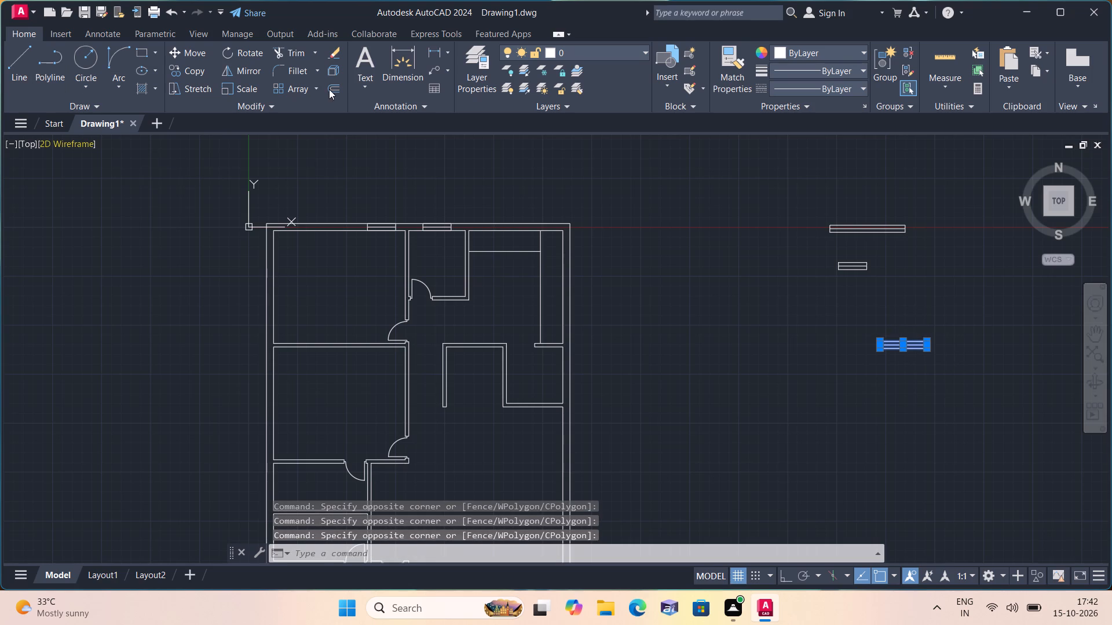
pyautogui.click(192, 66)
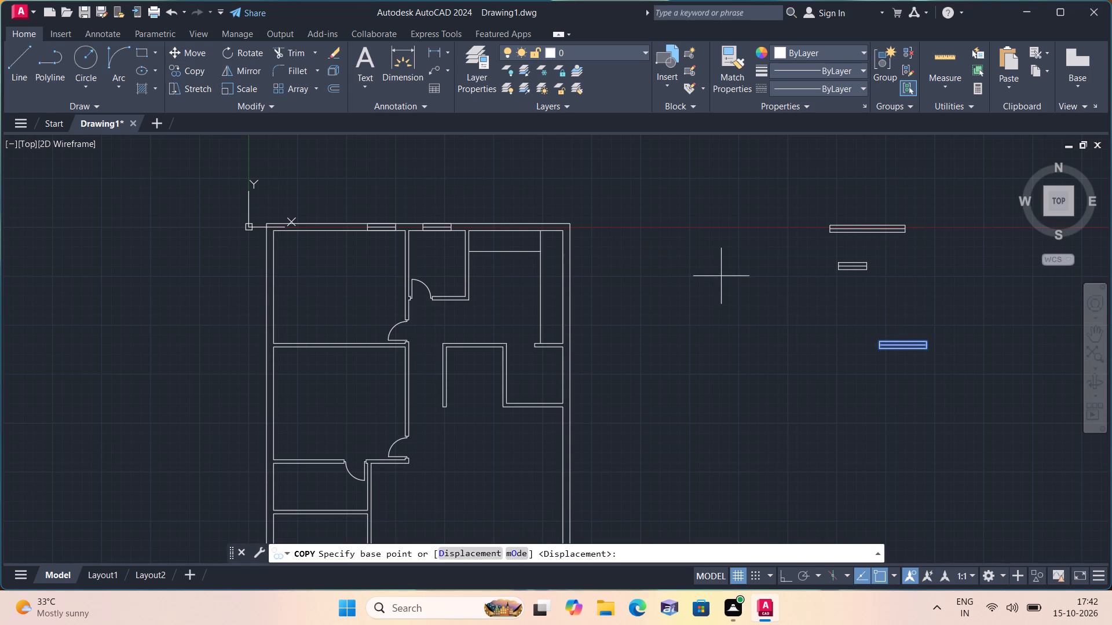
pyautogui.click(899, 339)
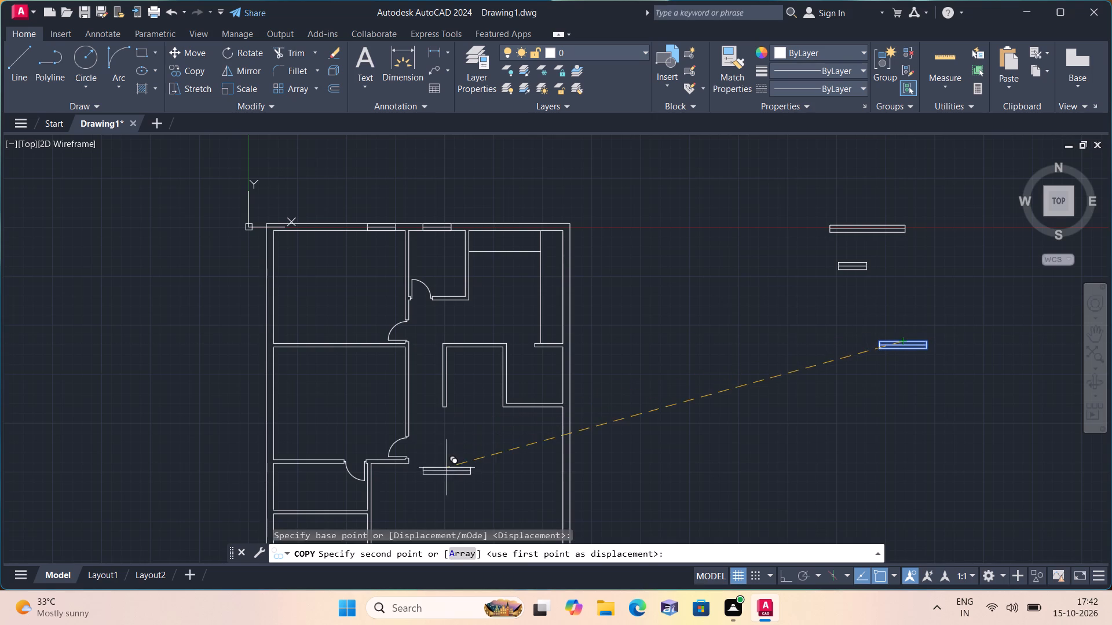
pyautogui.moveTo(350, 479); pyautogui.dragTo(454, 320, button='middle')
pyautogui.scroll(-1, 466, 311)
pyautogui.scroll(3, 448, 380)
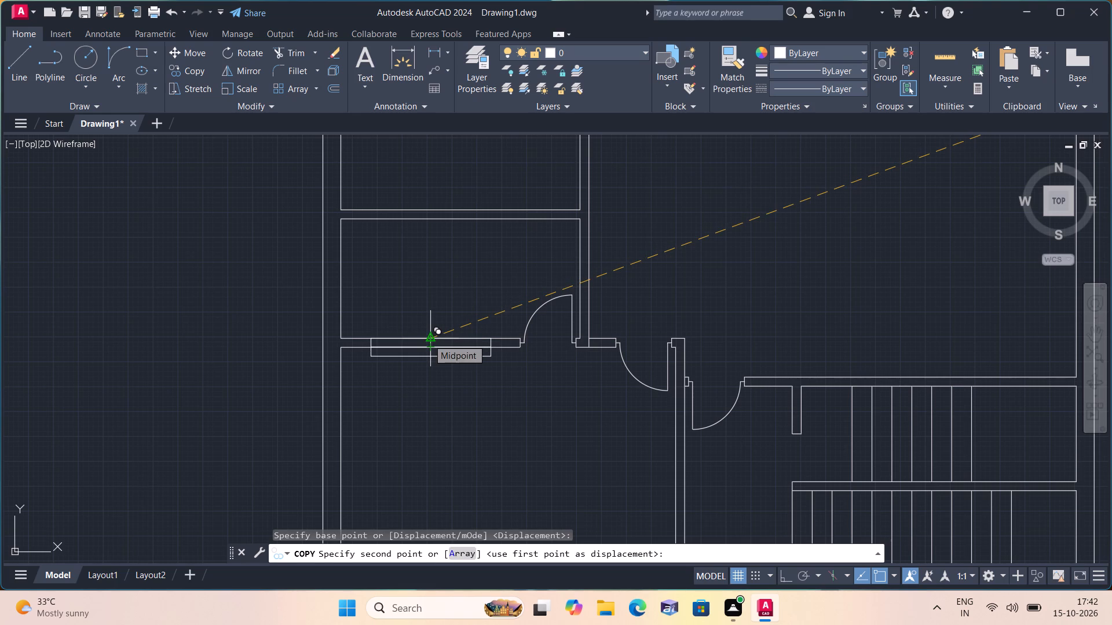
pyautogui.scroll(-1, 427, 350)
pyautogui.moveTo(444, 412); pyautogui.dragTo(457, 317, button='middle')
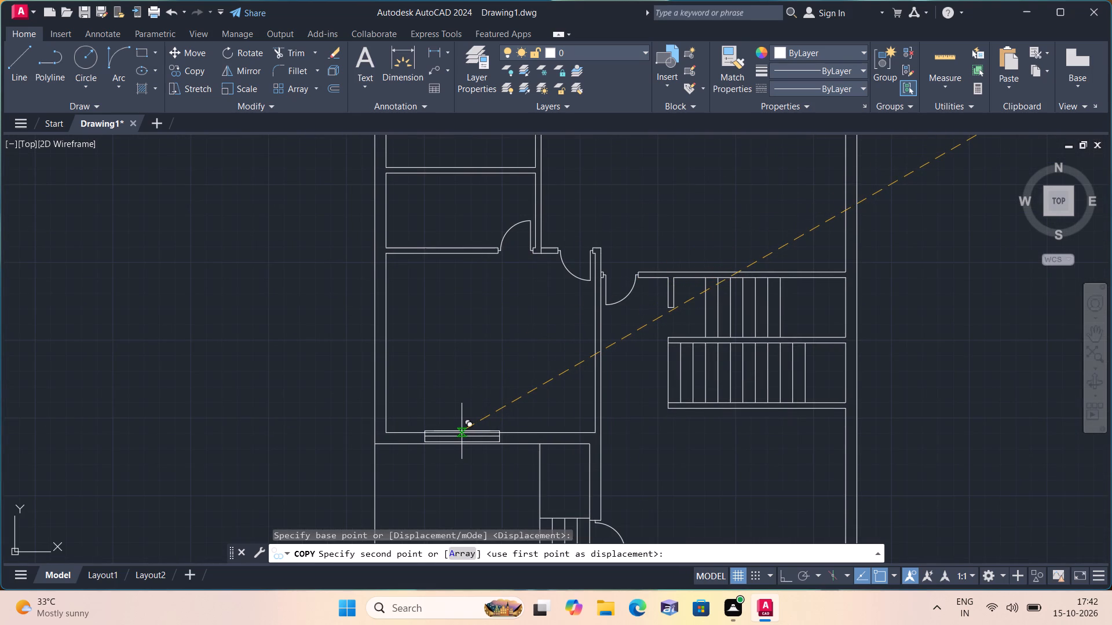
pyautogui.scroll(1, 462, 431)
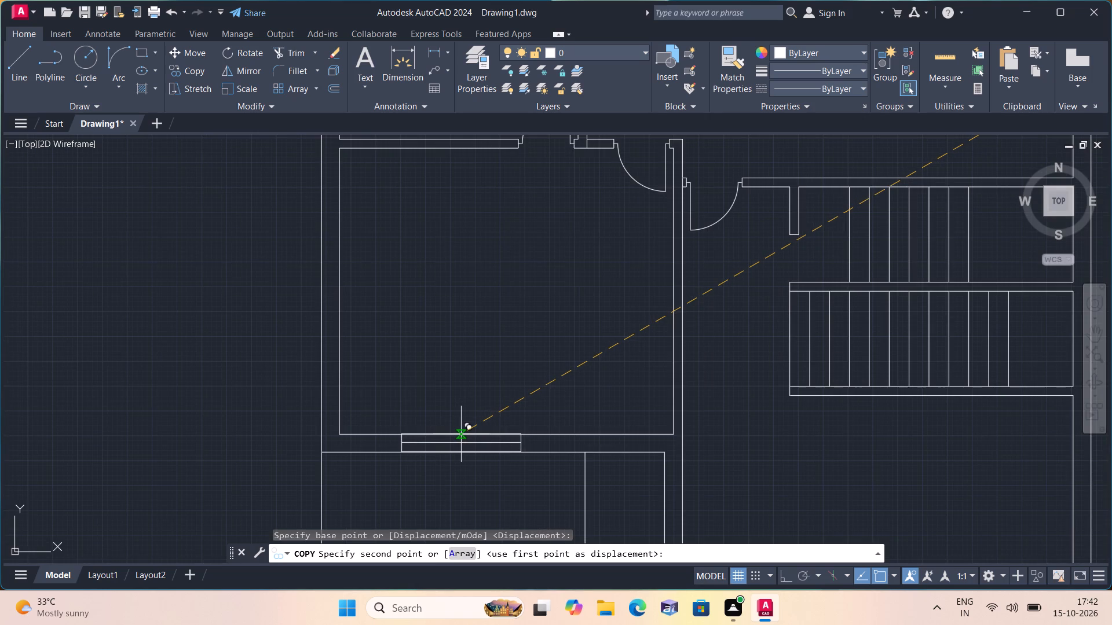
pyautogui.click(461, 434)
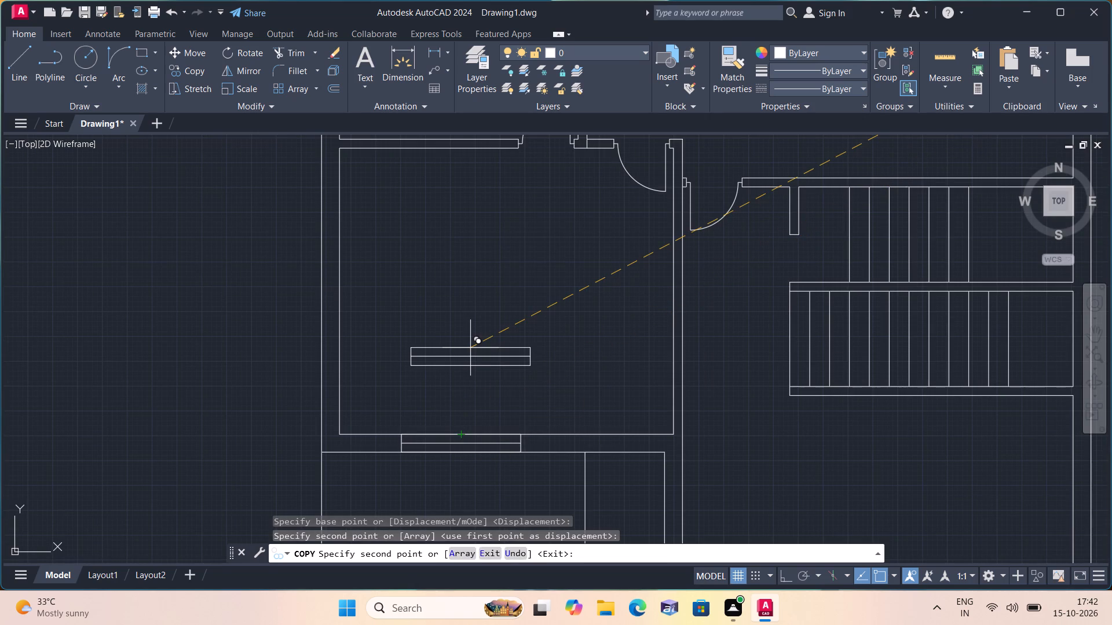
pyautogui.press('Escape')
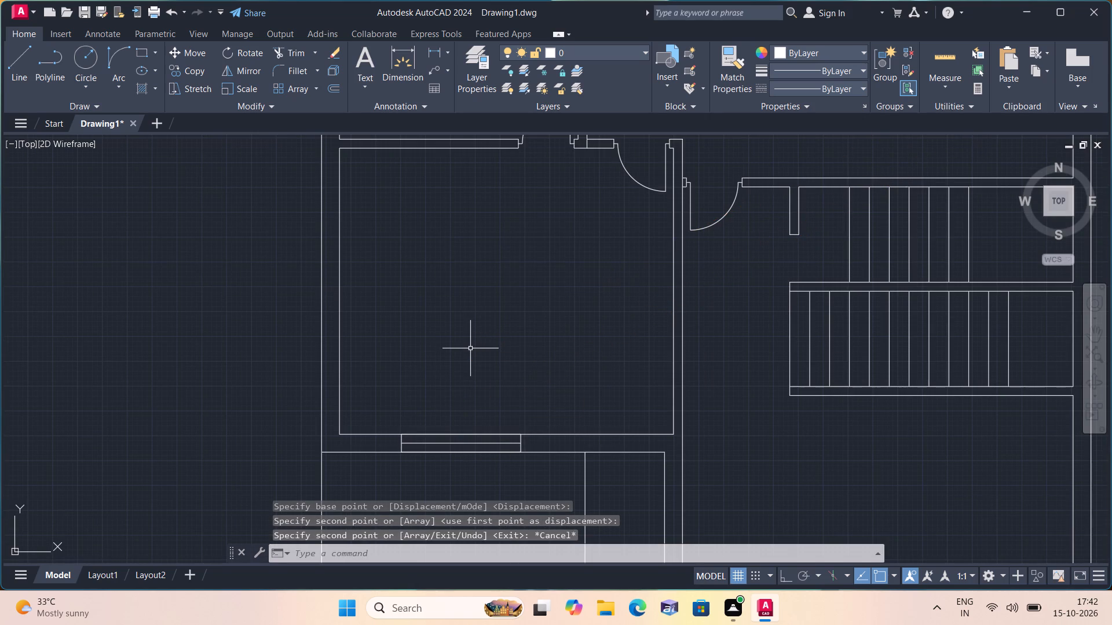
# Move the horizontal 8' window into the bottom wall of the room below the stairs, at the wall's midpoint.
pyautogui.scroll(-2, 531, 474)
pyautogui.scroll(-2, 725, 415)
pyautogui.moveTo(720, 394); pyautogui.dragTo(710, 391, button='middle')
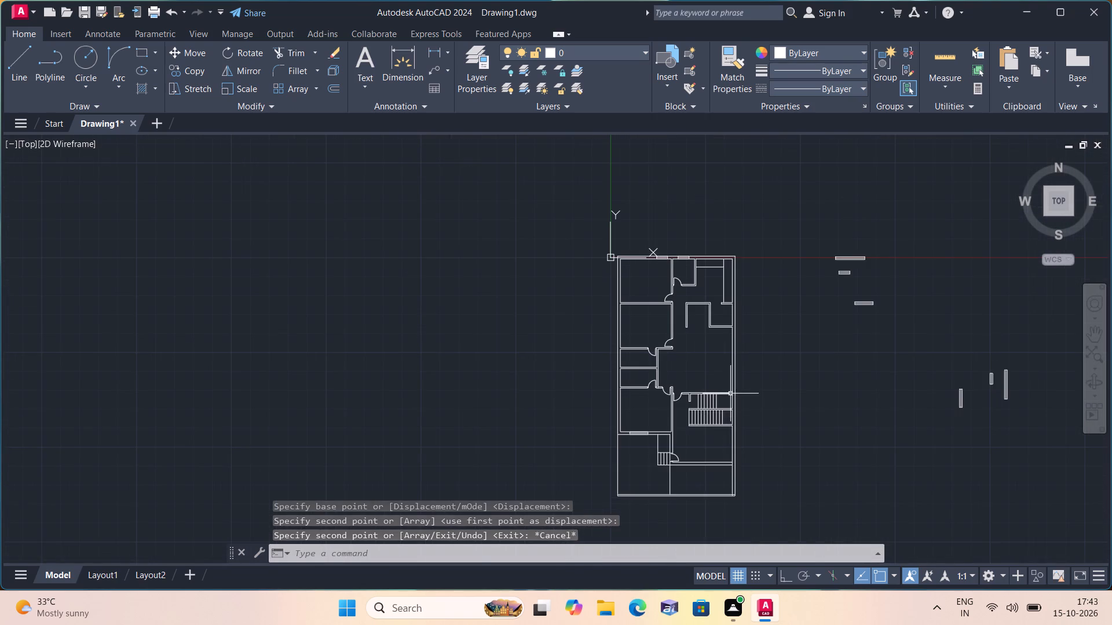
pyautogui.moveTo(710, 391); pyautogui.dragTo(542, 374, button='middle')
pyautogui.scroll(2, 717, 223)
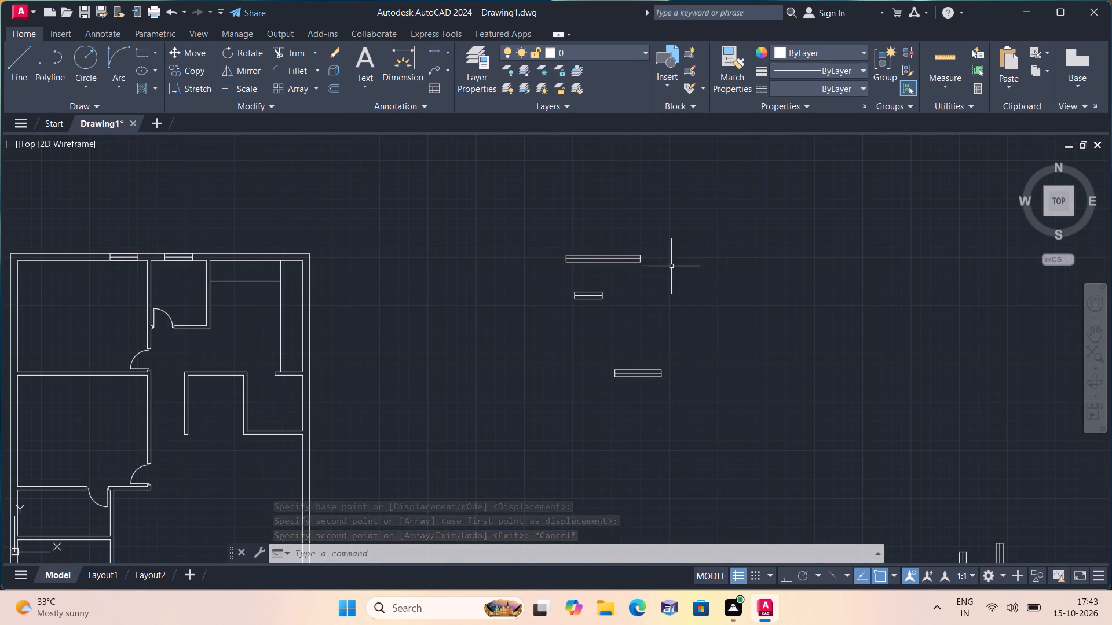
pyautogui.click(674, 264)
pyautogui.click(471, 219)
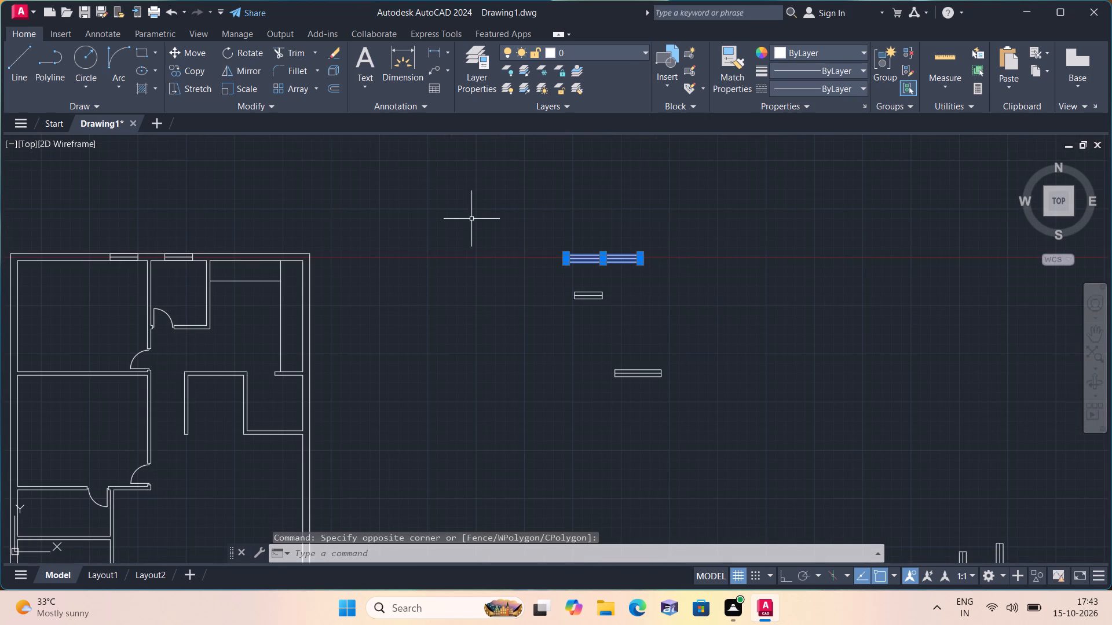
pyautogui.click(183, 48)
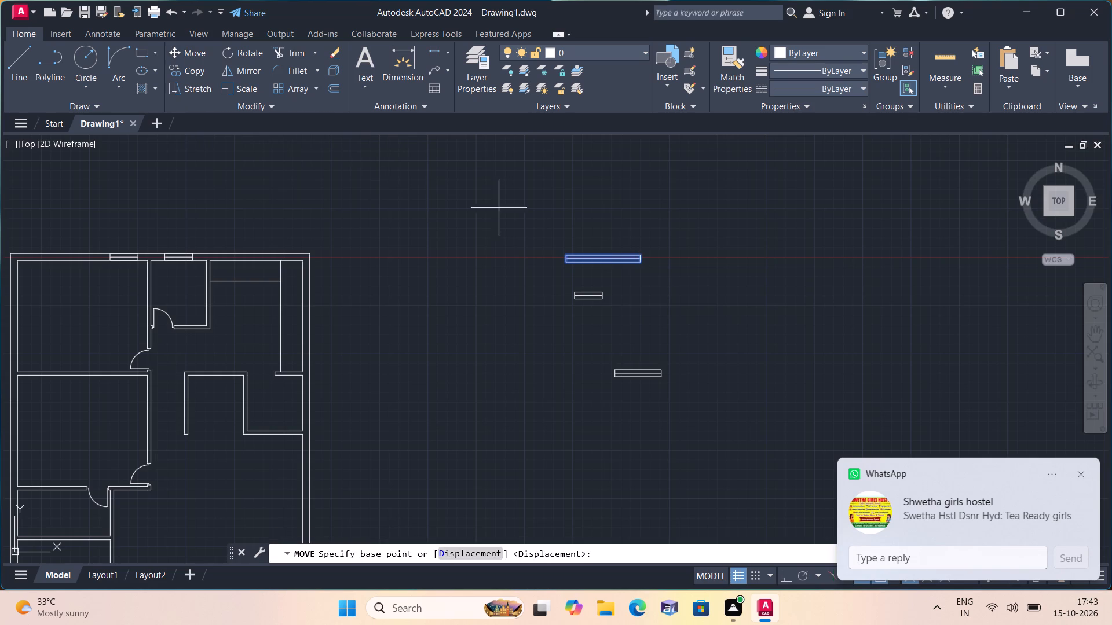
pyautogui.click(601, 252)
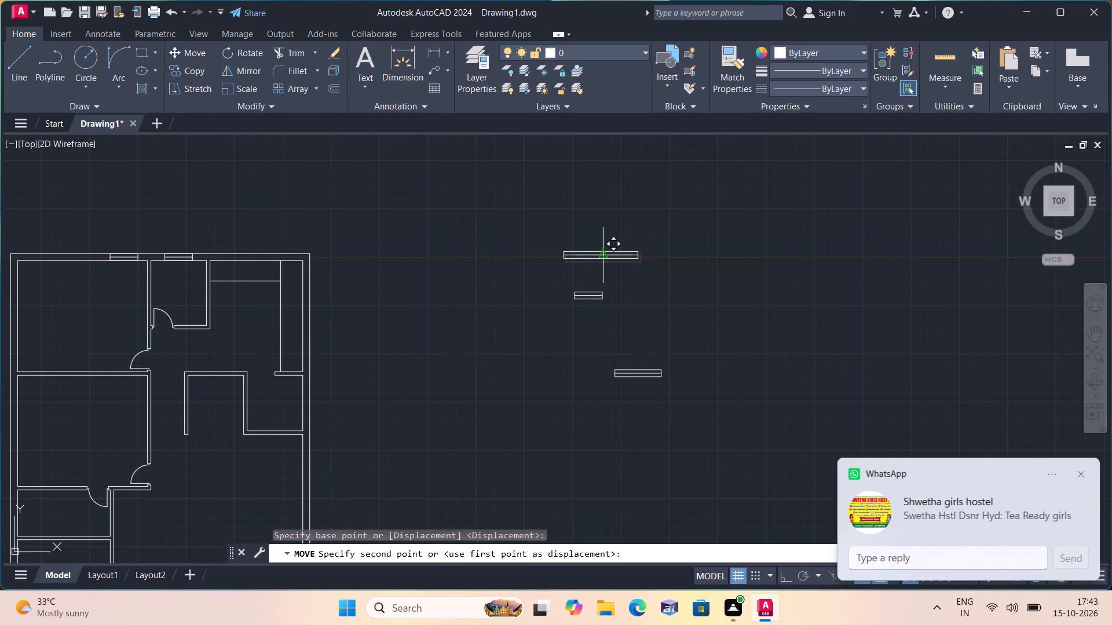
pyautogui.scroll(-2, 437, 372)
pyautogui.moveTo(357, 443); pyautogui.dragTo(391, 308, button='middle')
pyautogui.scroll(3, 363, 388)
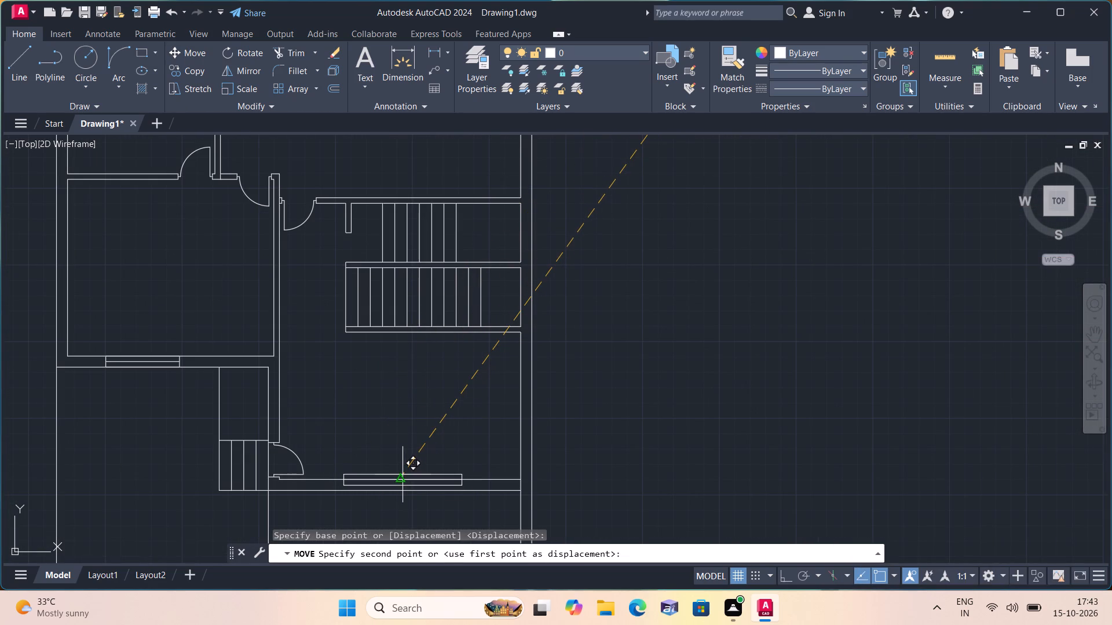
pyautogui.click(402, 476)
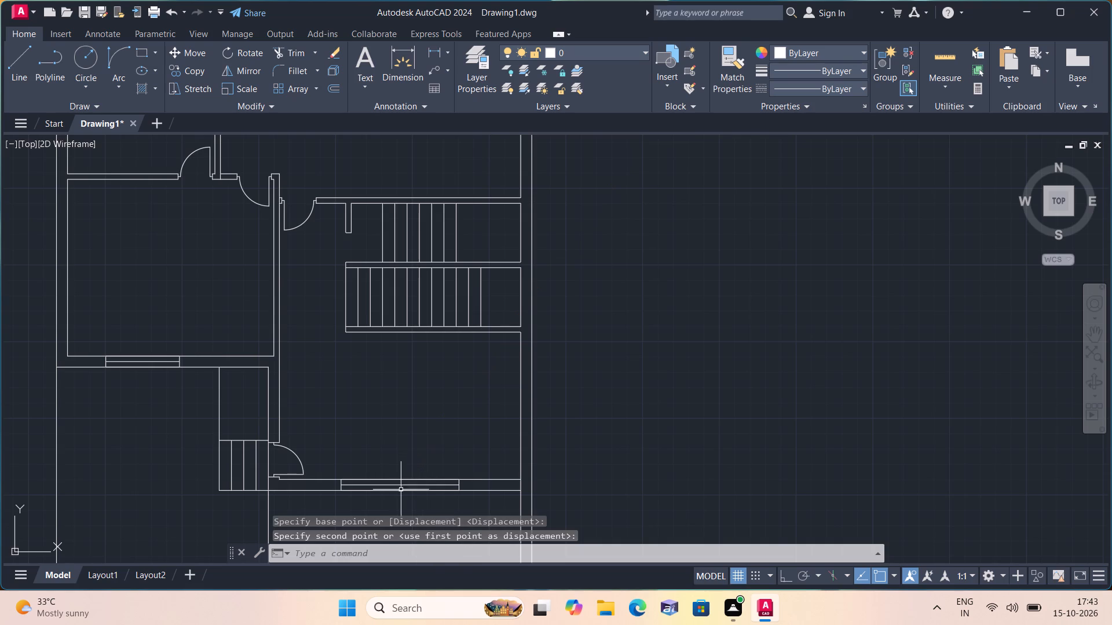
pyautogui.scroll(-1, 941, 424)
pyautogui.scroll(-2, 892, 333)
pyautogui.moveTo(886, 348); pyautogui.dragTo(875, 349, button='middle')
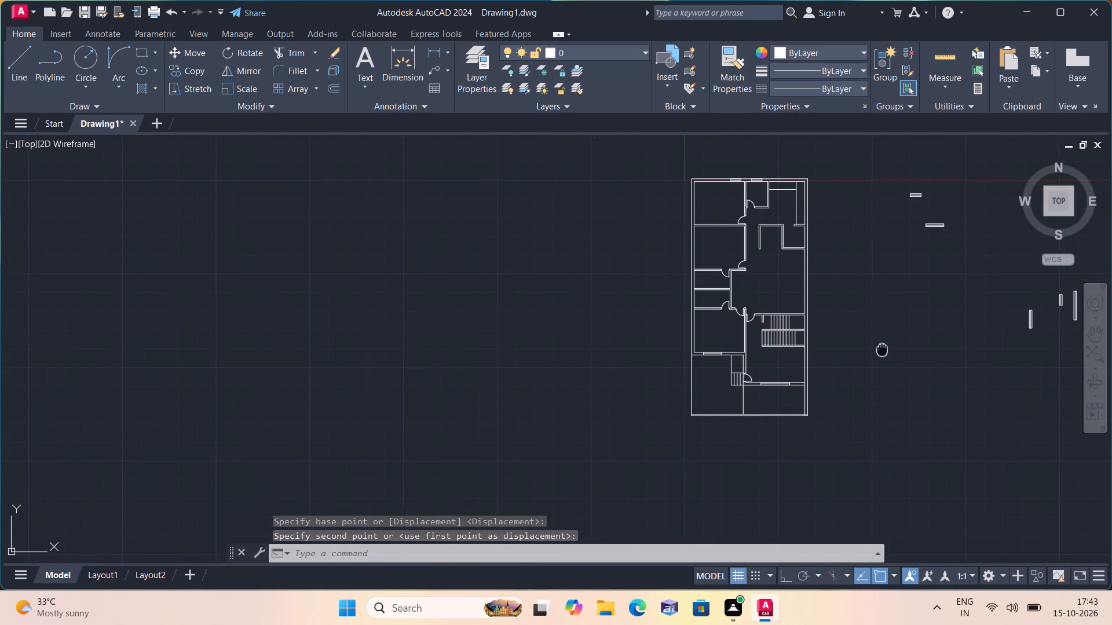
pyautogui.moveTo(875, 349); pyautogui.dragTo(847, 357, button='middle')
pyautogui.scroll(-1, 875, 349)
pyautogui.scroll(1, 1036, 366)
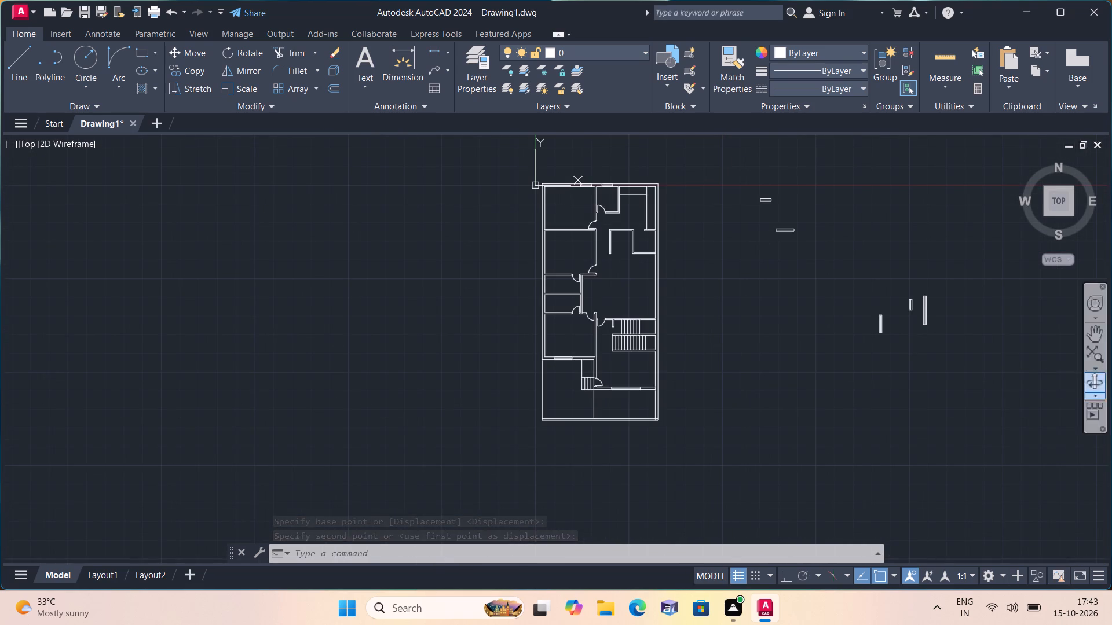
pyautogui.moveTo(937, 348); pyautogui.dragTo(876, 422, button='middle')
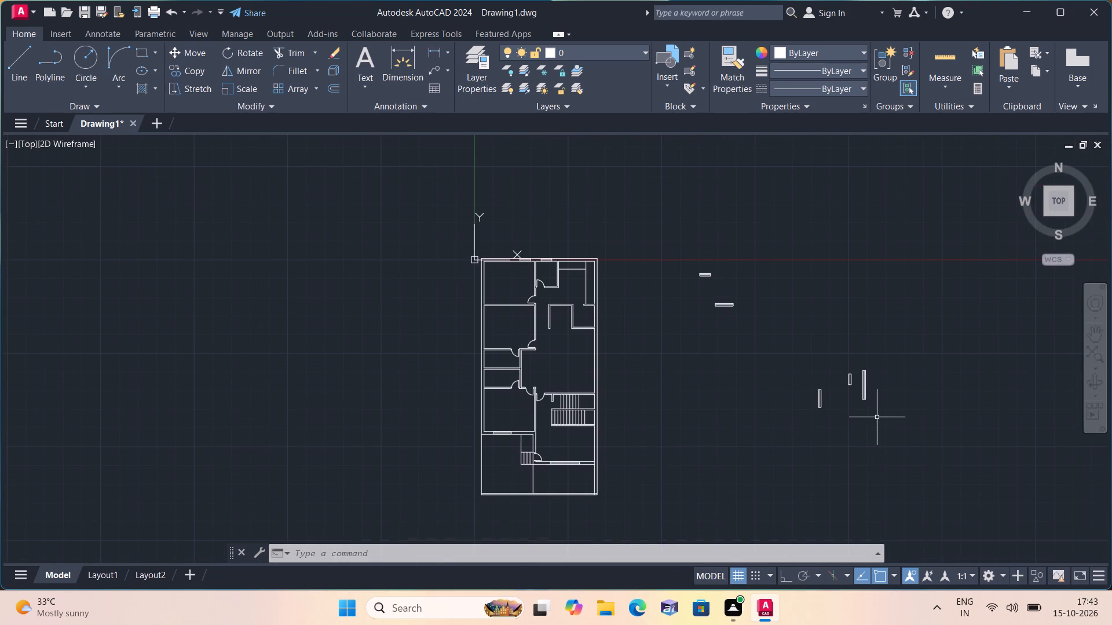
# Copy the vertical 8' window by its side midpoint into the right outer wall of the upper-right room.
pyautogui.scroll(1, 821, 409)
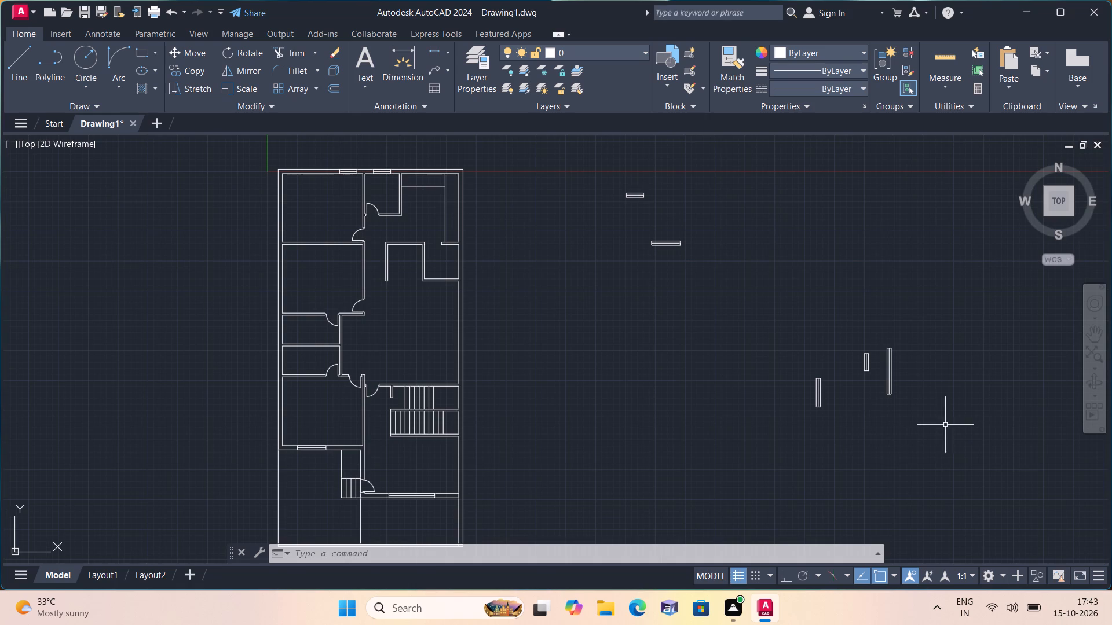
pyautogui.click(971, 414)
pyautogui.scroll(2, 871, 353)
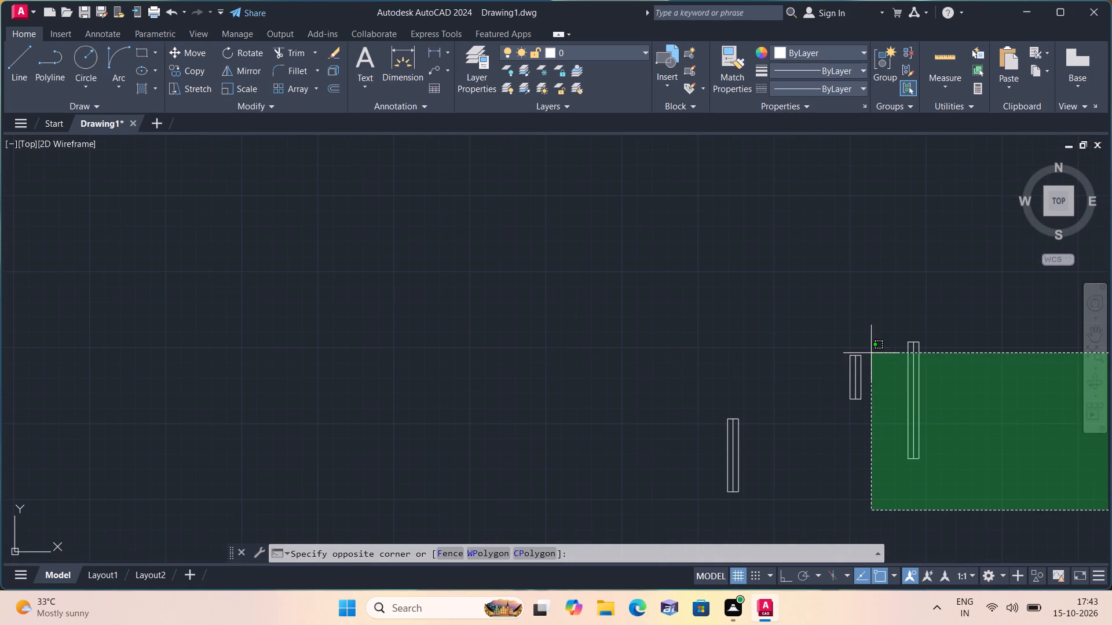
pyautogui.click(879, 297)
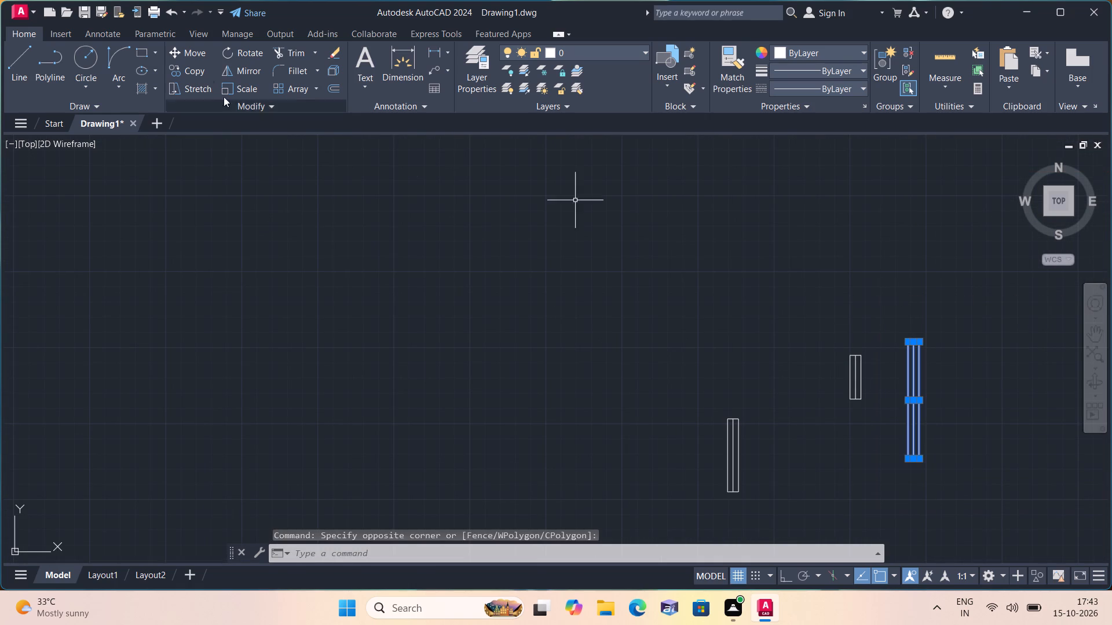
pyautogui.click(193, 66)
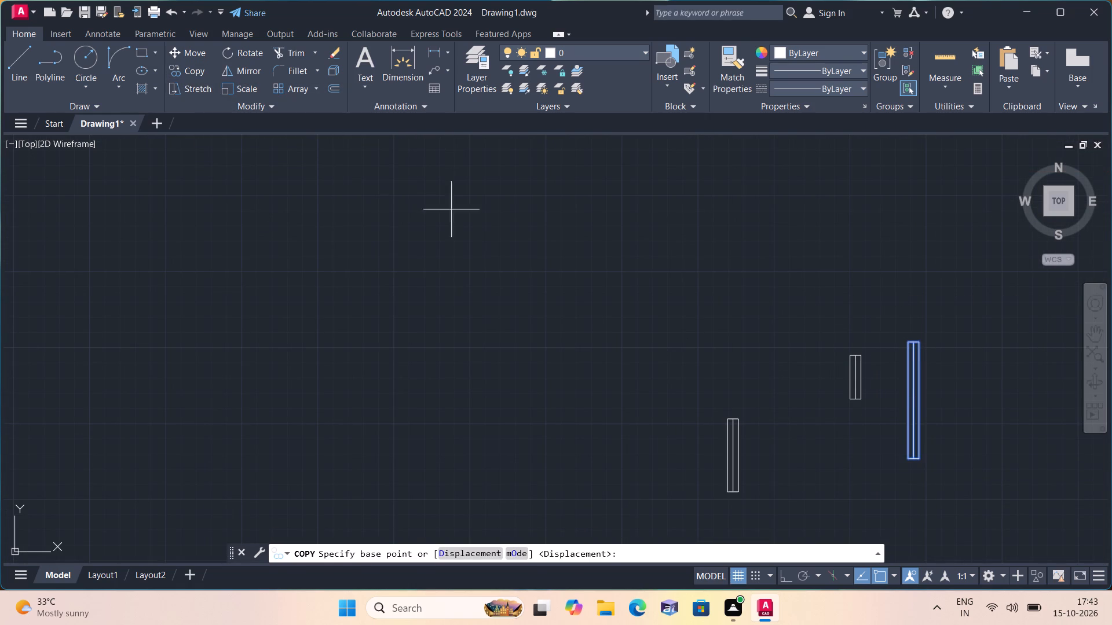
pyautogui.click(906, 404)
pyautogui.scroll(-2, 259, 228)
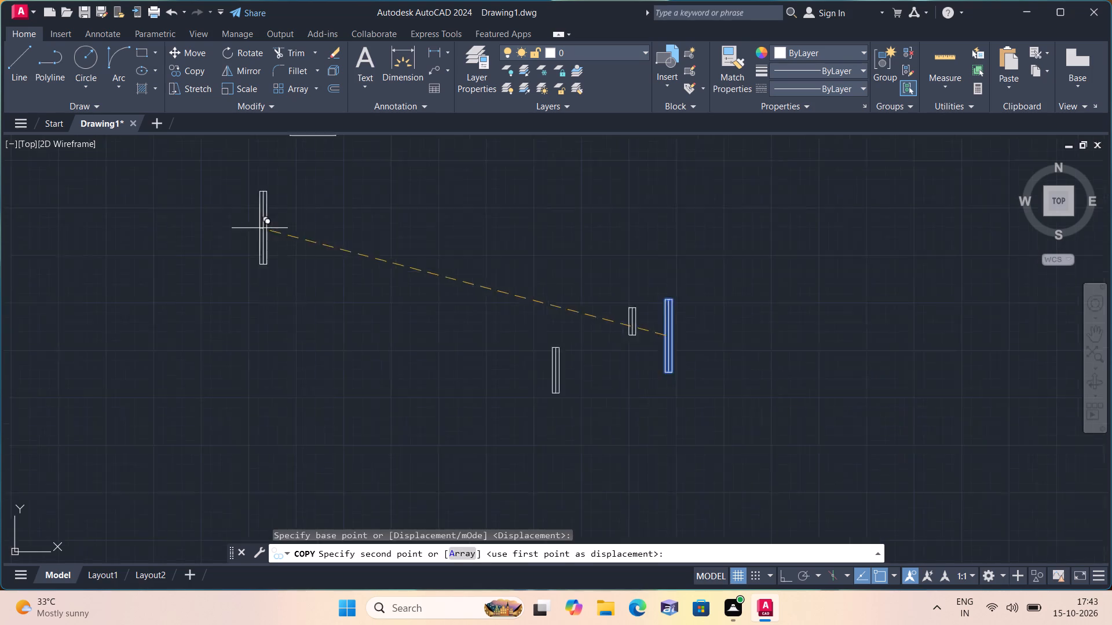
pyautogui.moveTo(195, 231); pyautogui.dragTo(275, 337, button='middle')
pyautogui.scroll(1, 237, 277)
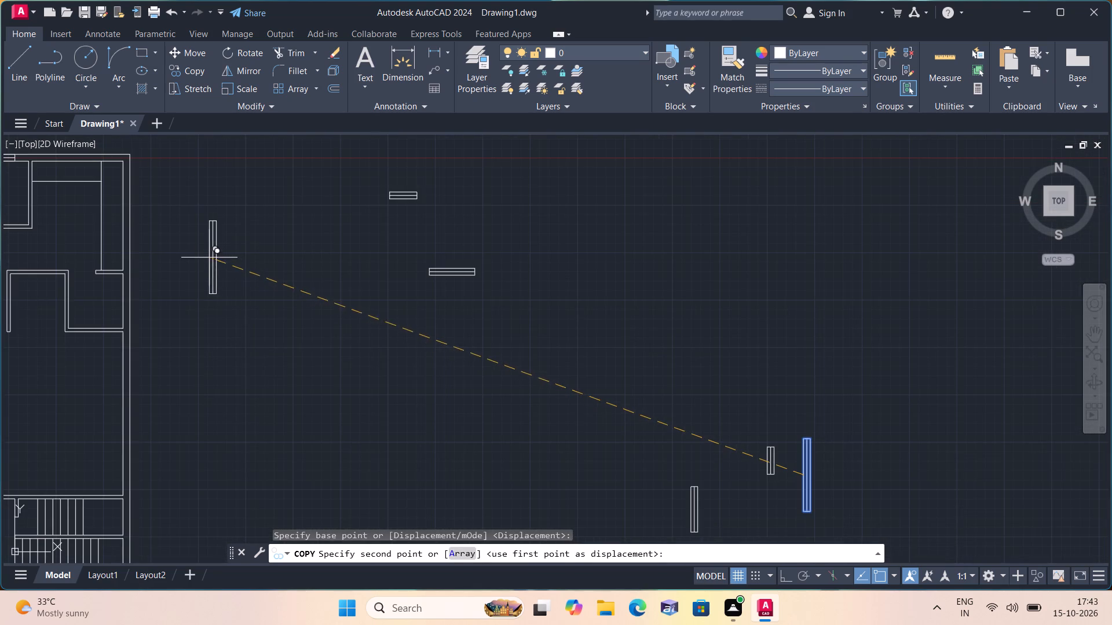
pyautogui.click(124, 213)
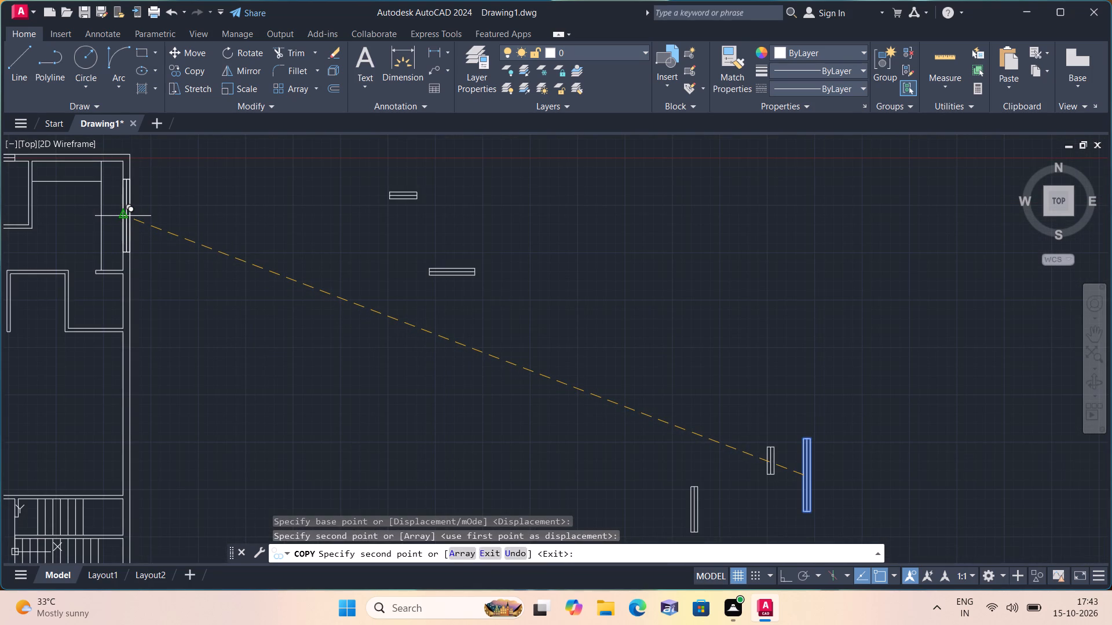
pyautogui.press('Escape')
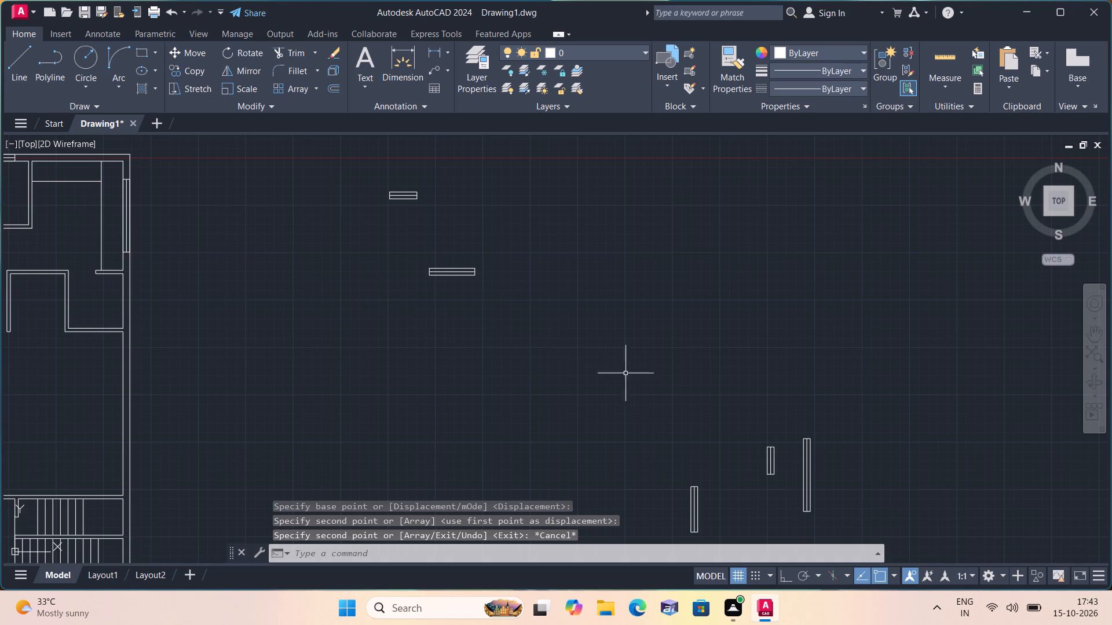
# Copy the vertical 5' window into the right outer wall of the room below the stairs, flush with the wall faces.
pyautogui.moveTo(656, 405); pyautogui.dragTo(660, 334, button='middle')
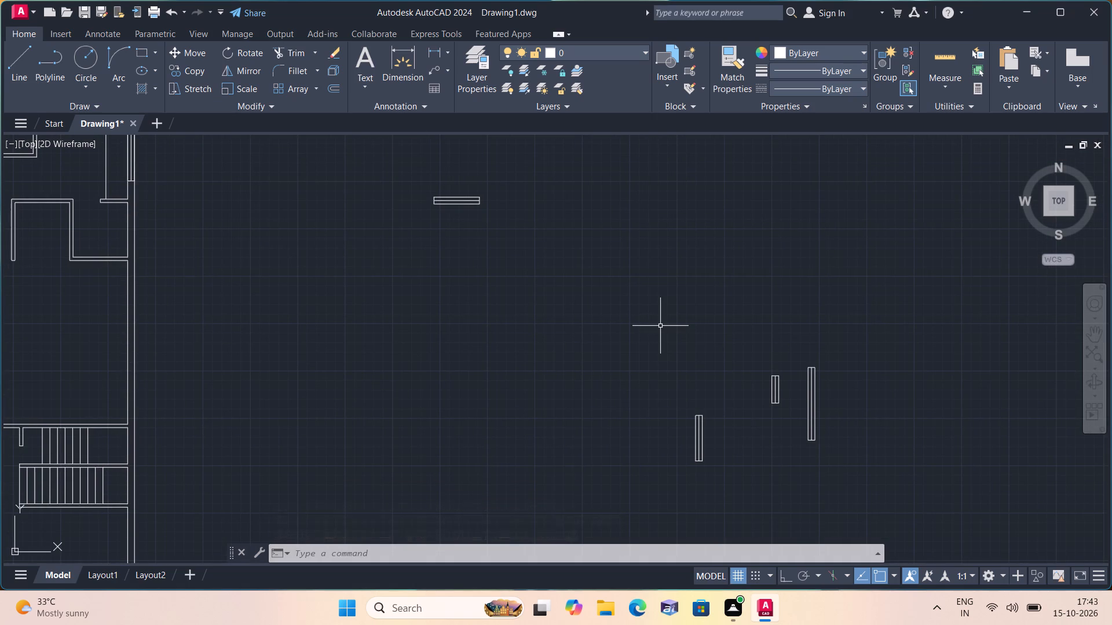
pyautogui.click(730, 467)
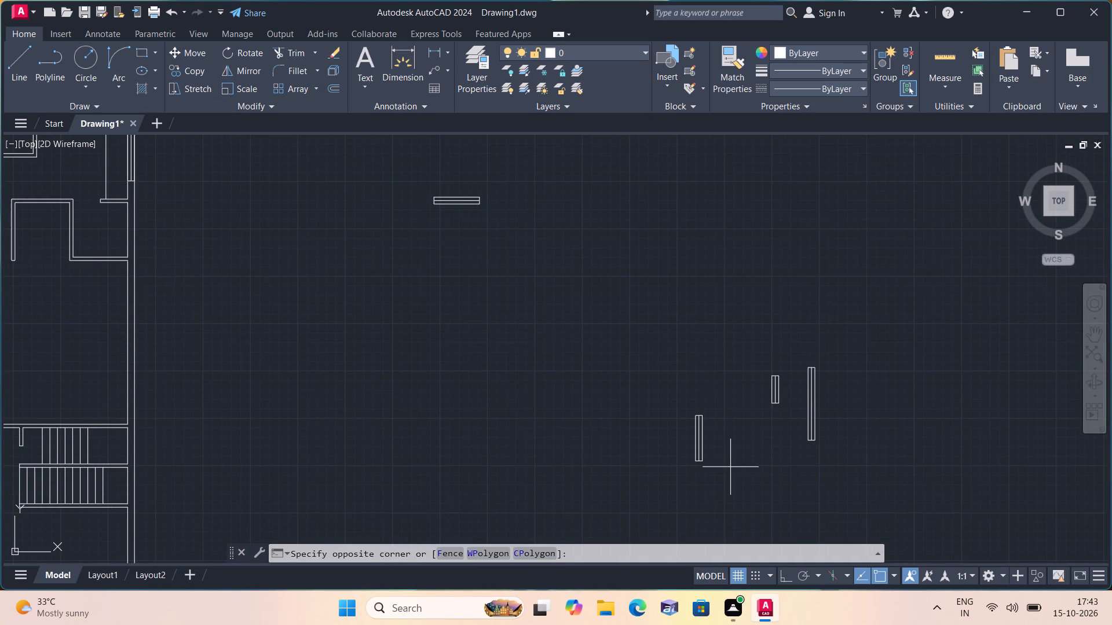
pyautogui.click(619, 367)
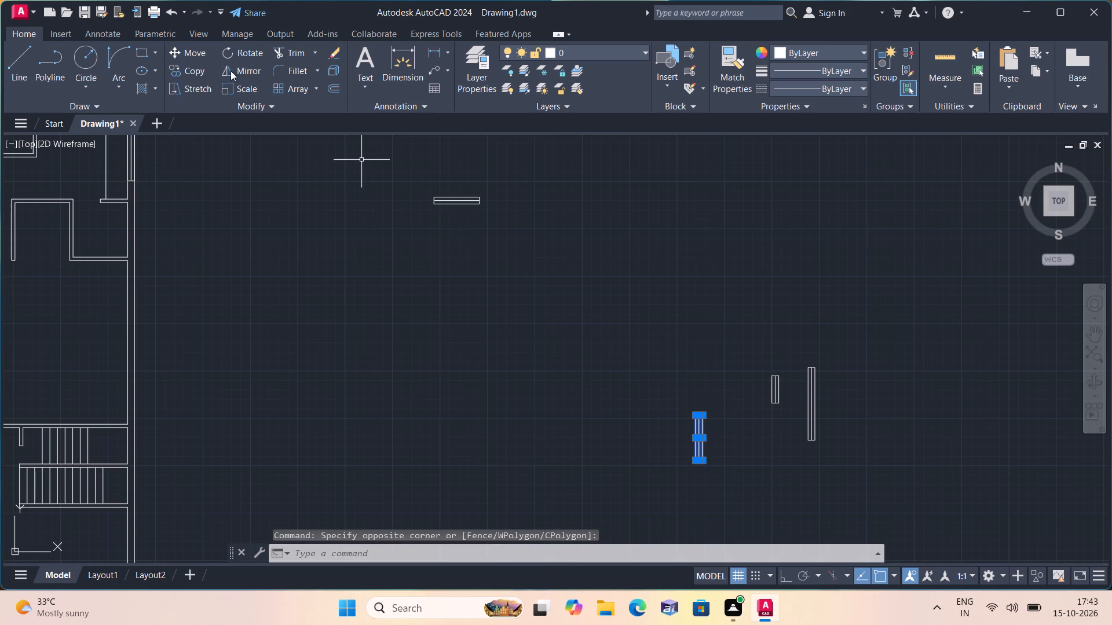
pyautogui.click(192, 68)
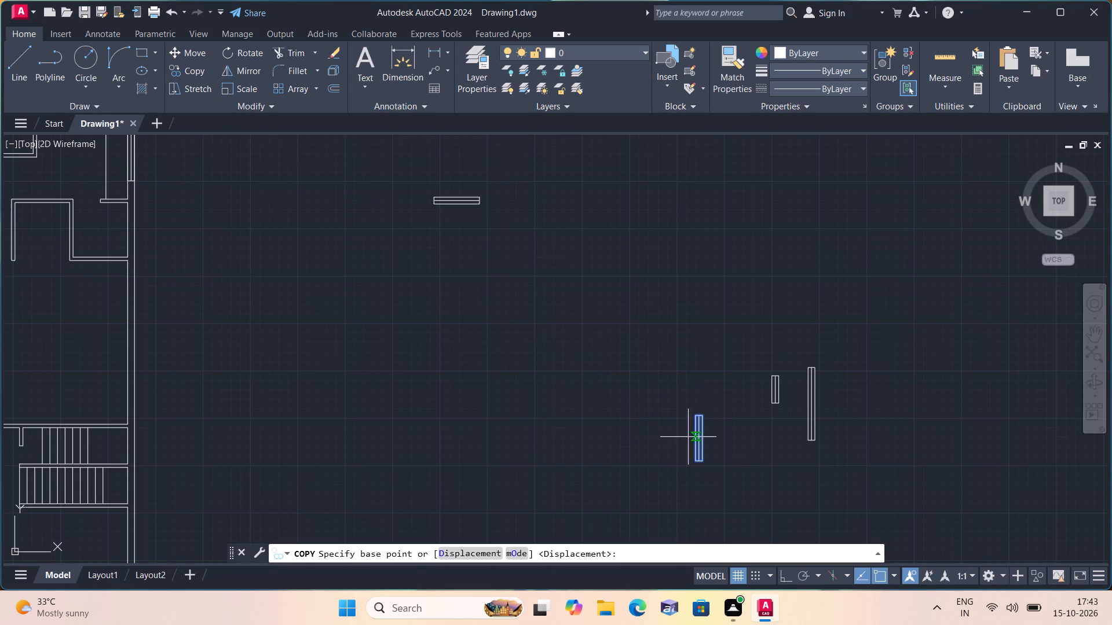
pyautogui.click(692, 441)
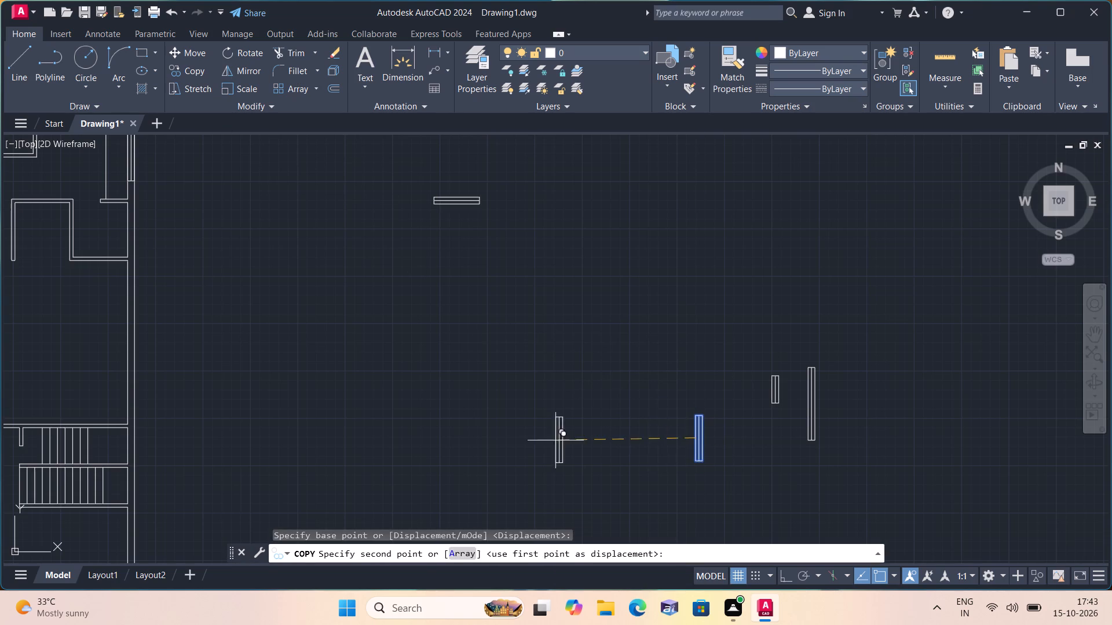
pyautogui.scroll(-1, 327, 381)
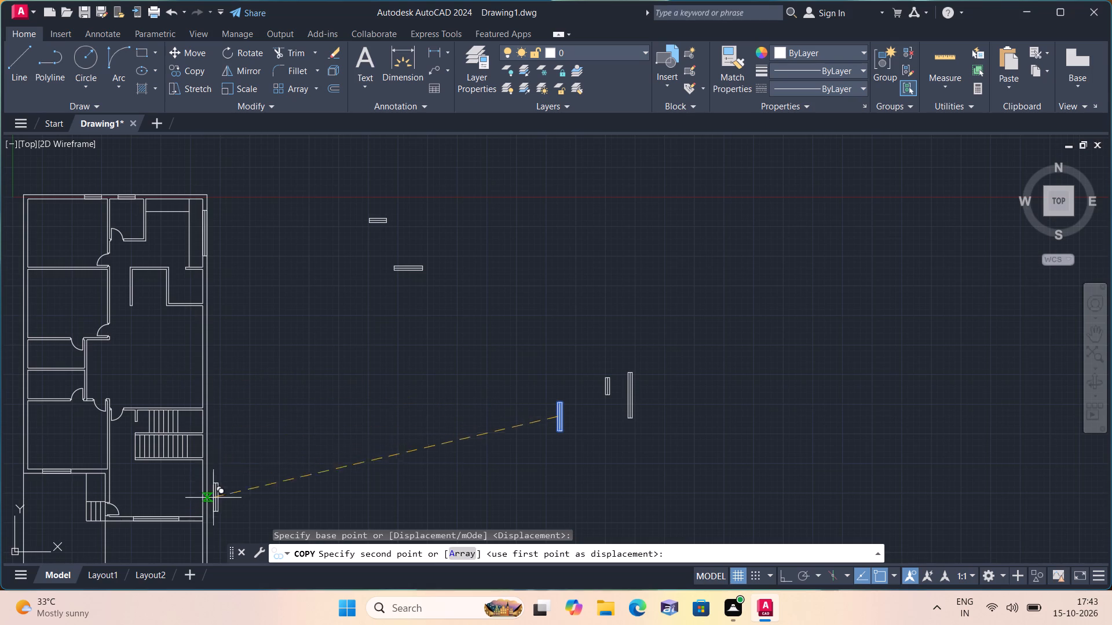
pyautogui.scroll(-1, 211, 497)
pyautogui.moveTo(211, 497); pyautogui.dragTo(246, 414, button='middle')
pyautogui.scroll(2, 245, 436)
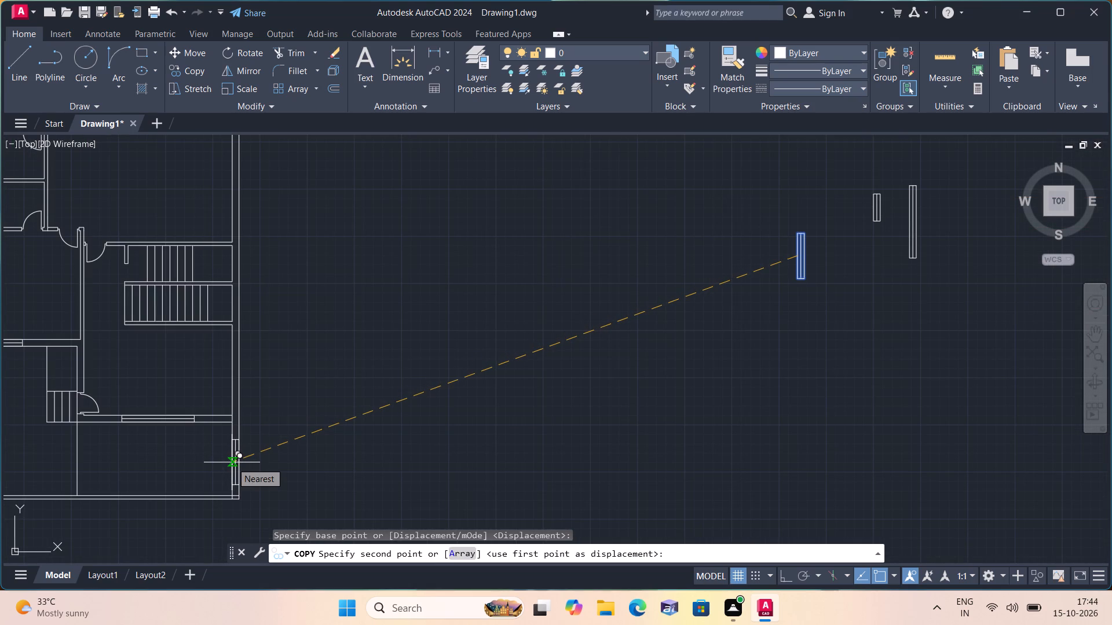
pyautogui.click(231, 376)
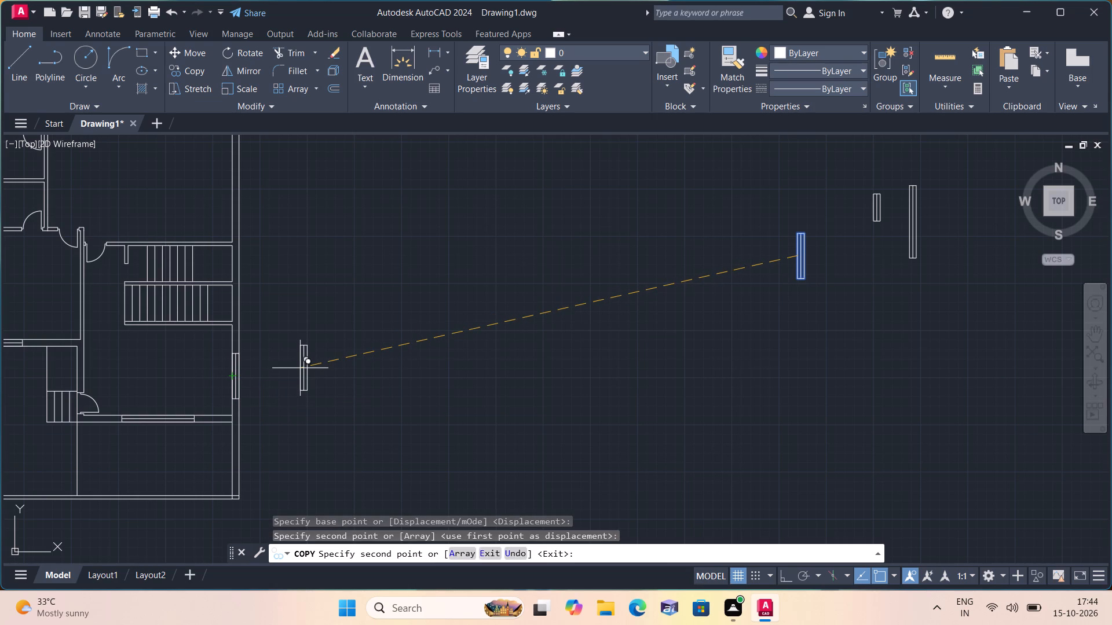
pyautogui.press('Escape')
pyautogui.press('Escape')
# Copy the vertical 3' window into the right outer wall of the small room below the upper-right room and of the central hall.
pyautogui.scroll(-1, 583, 307)
pyautogui.moveTo(659, 270); pyautogui.dragTo(607, 453, button='middle')
pyautogui.moveTo(657, 428); pyautogui.dragTo(683, 303, button='middle')
pyautogui.scroll(-1, 663, 368)
pyautogui.scroll(1, 683, 303)
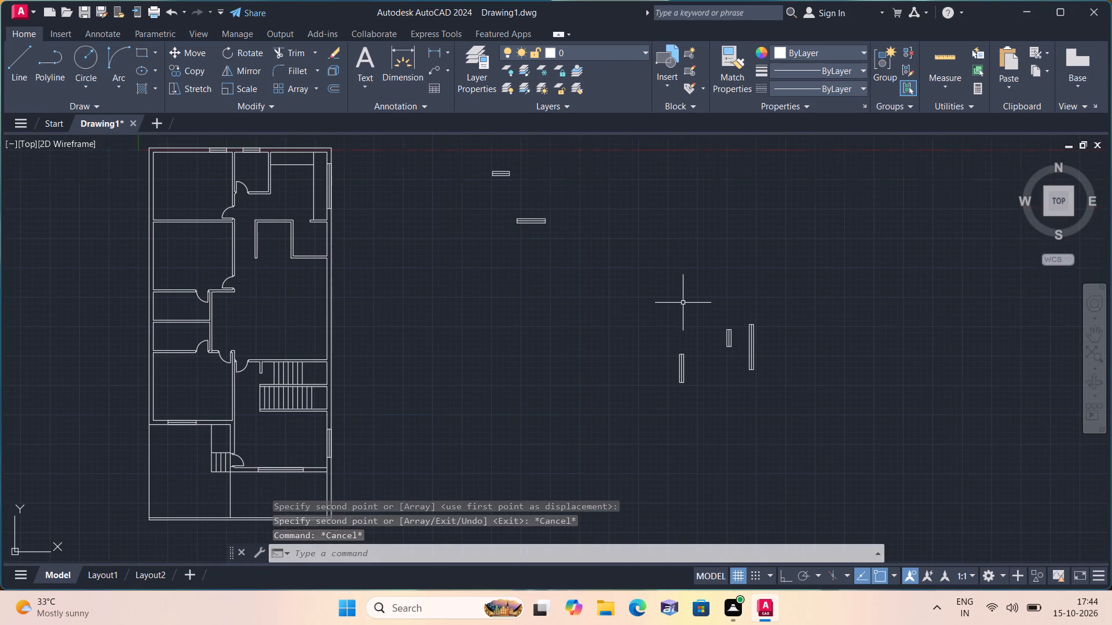
pyautogui.scroll(2, 742, 345)
pyautogui.click(735, 357)
pyautogui.click(648, 247)
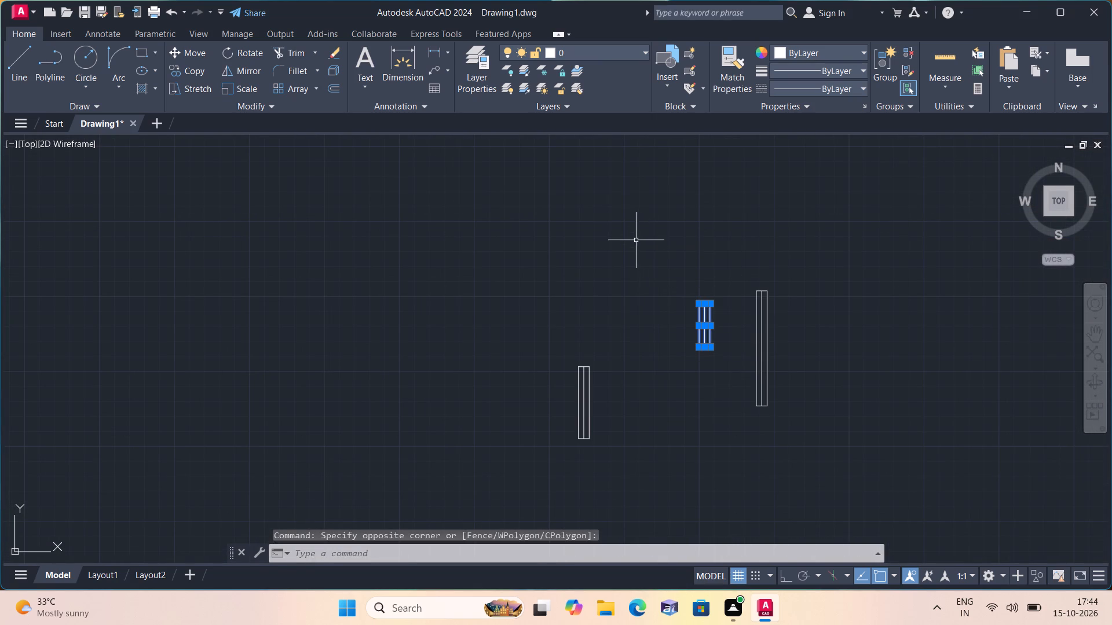
pyautogui.click(198, 65)
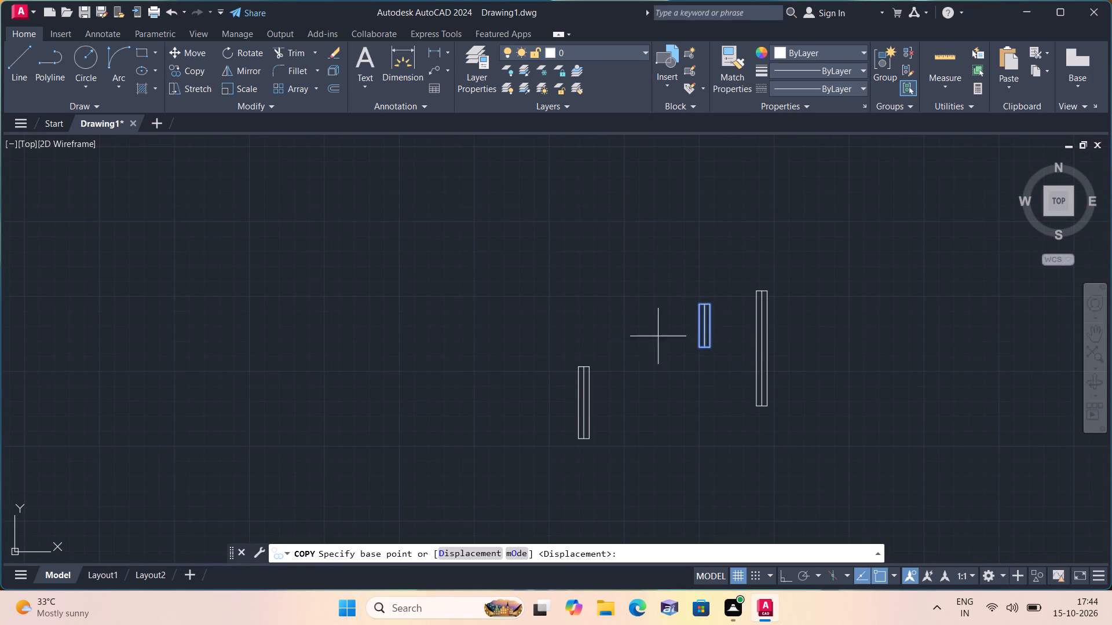
pyautogui.click(695, 327)
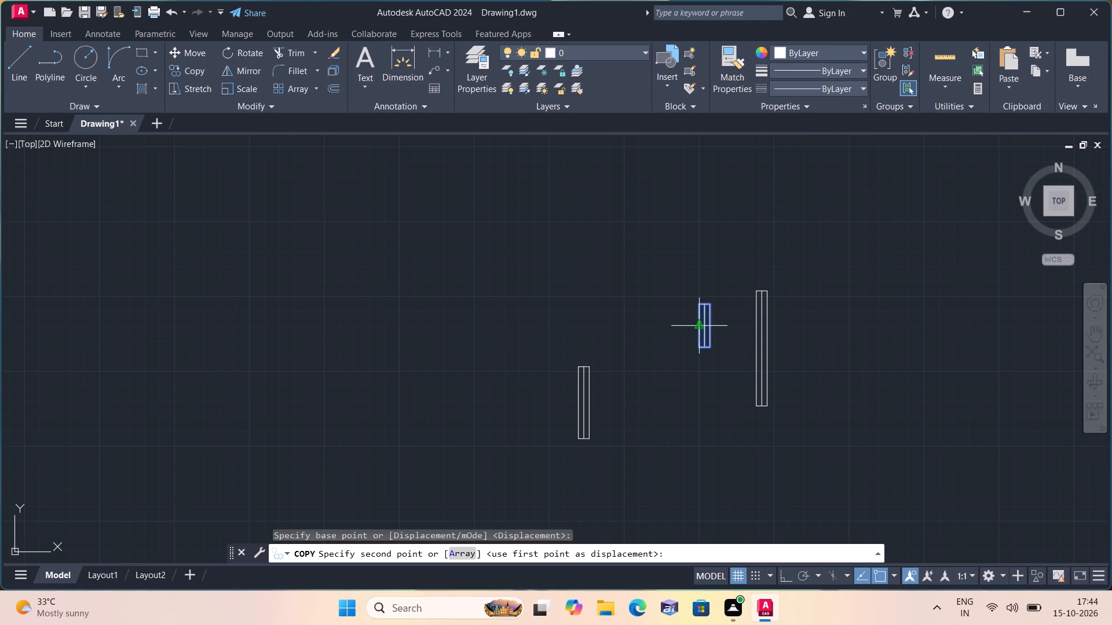
pyautogui.scroll(-2, 482, 369)
pyautogui.moveTo(371, 372); pyautogui.dragTo(512, 472, button='middle')
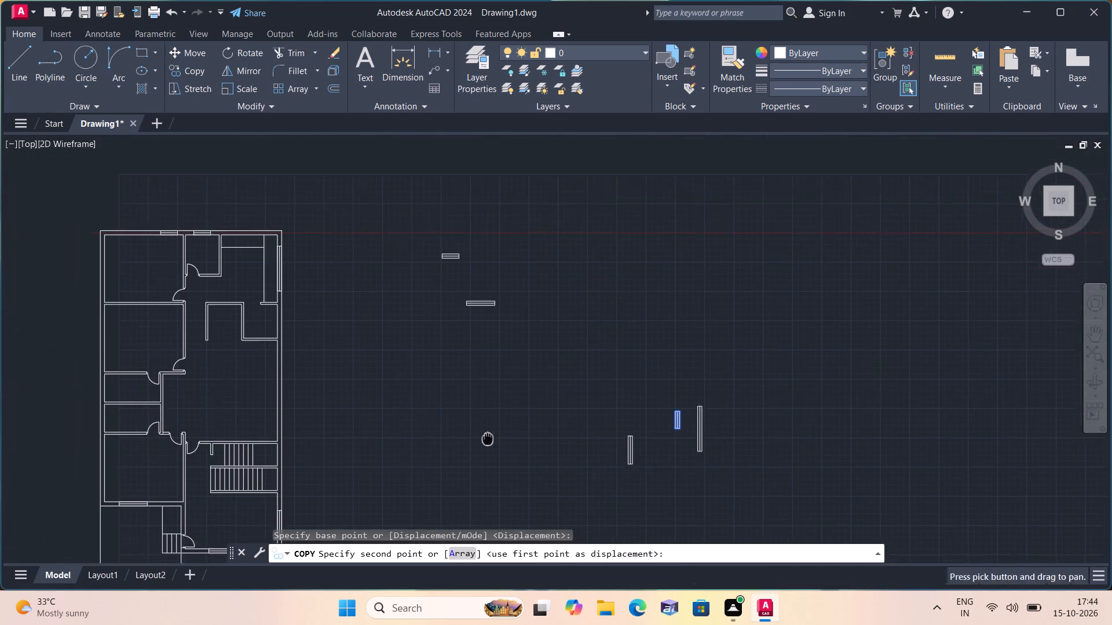
pyautogui.scroll(1, 284, 354)
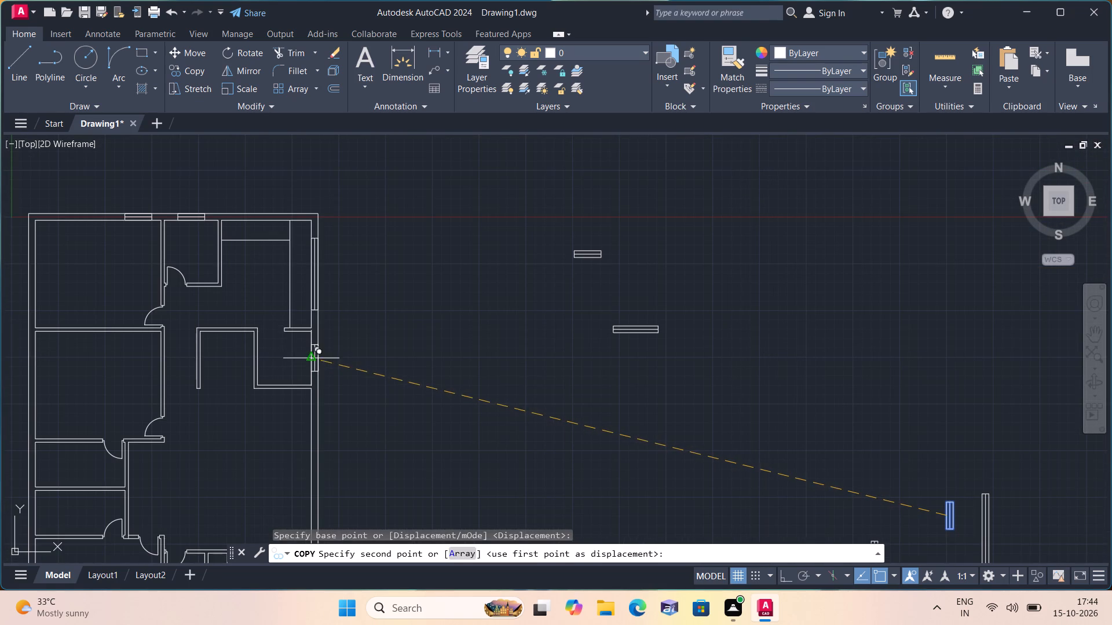
pyautogui.click(308, 356)
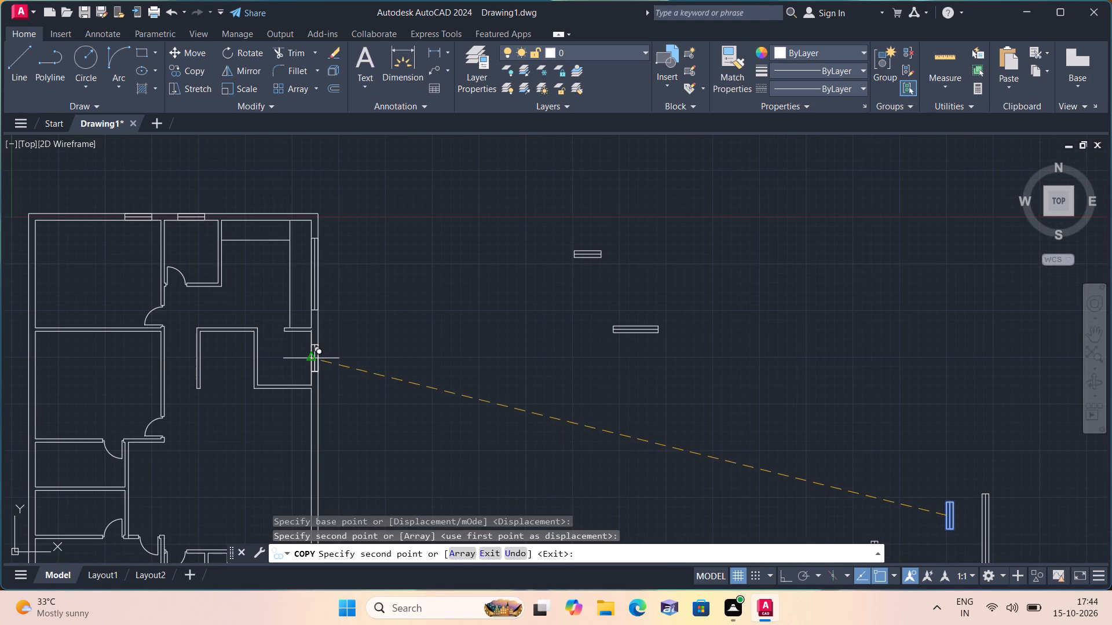
pyautogui.moveTo(409, 405); pyautogui.dragTo(433, 278, button='middle')
pyautogui.scroll(-1, 419, 344)
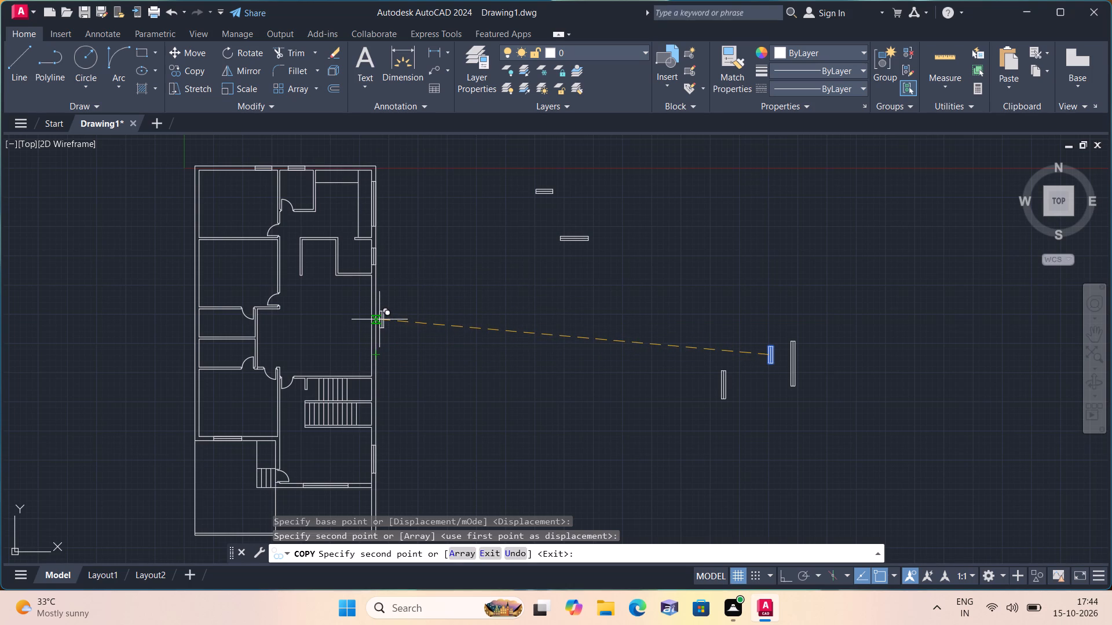
pyautogui.scroll(2, 379, 319)
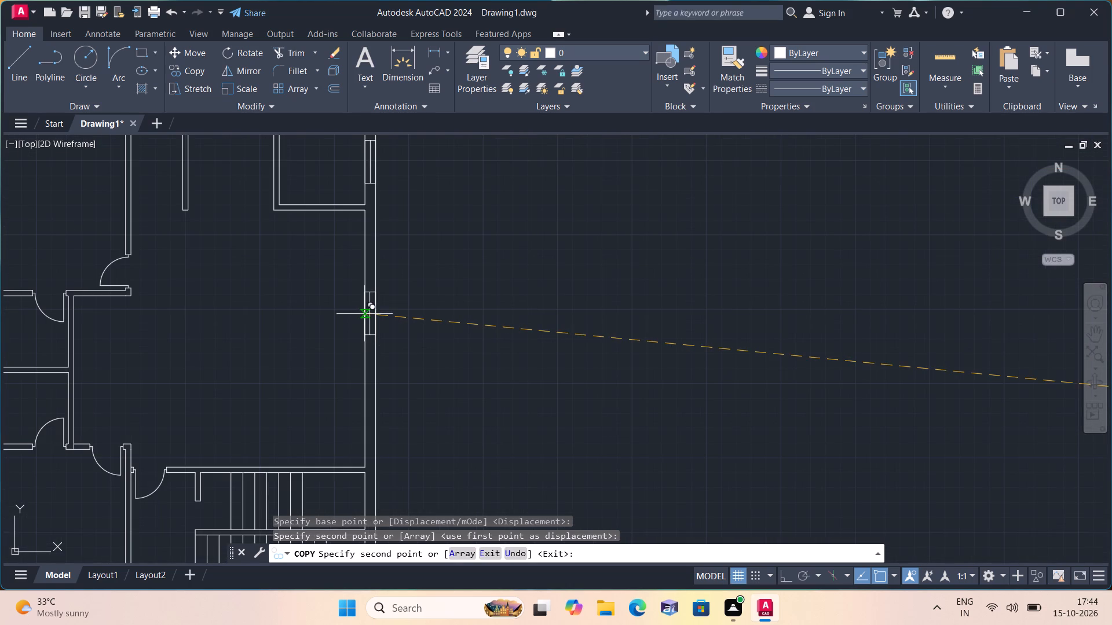
pyautogui.click(364, 318)
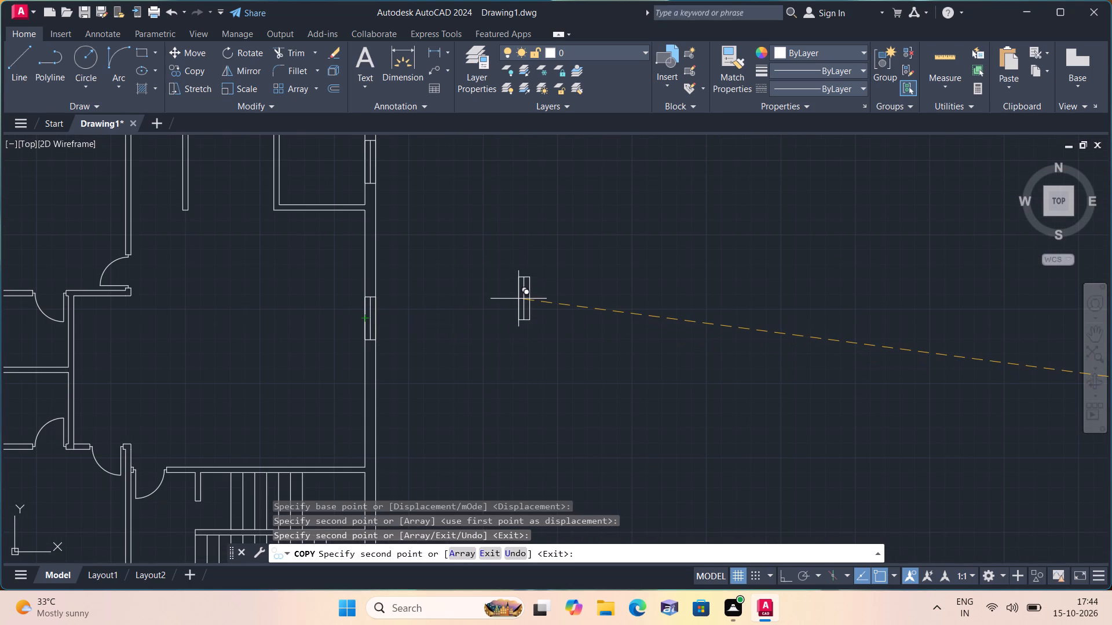
pyautogui.press('Escape')
# Copy the vertical 8' window by its side midpoint into the left outer wall of the upper-left, second and lower-left rooms, at each wall's midpoint.
pyautogui.scroll(-1, 518, 299)
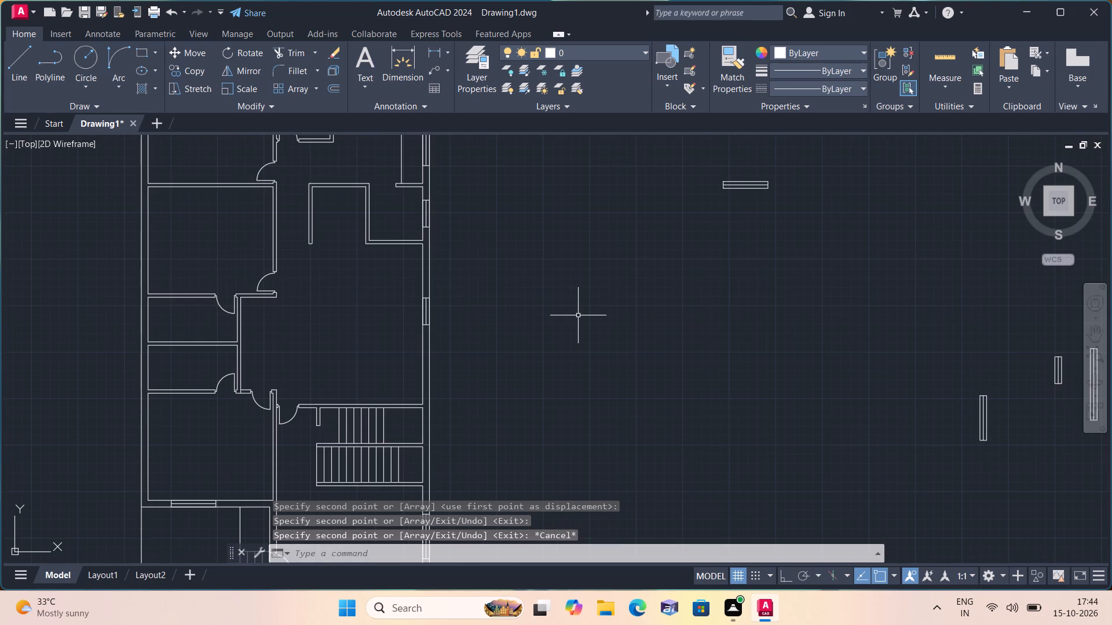
pyautogui.moveTo(743, 302); pyautogui.dragTo(640, 272, button='middle')
pyautogui.scroll(-1, 565, 300)
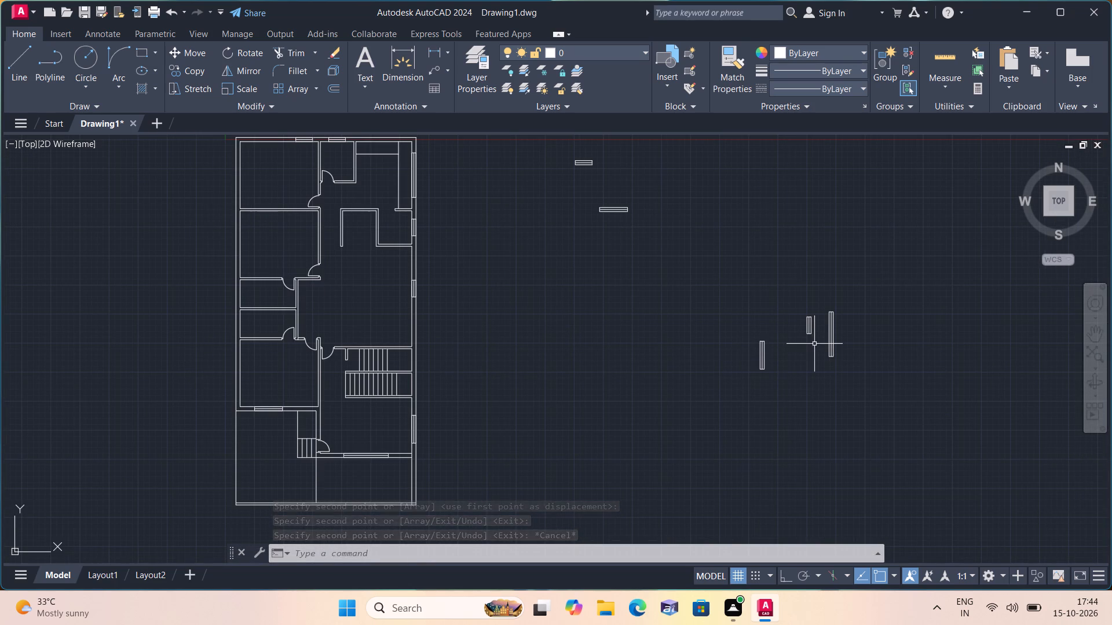
pyautogui.scroll(1, 814, 344)
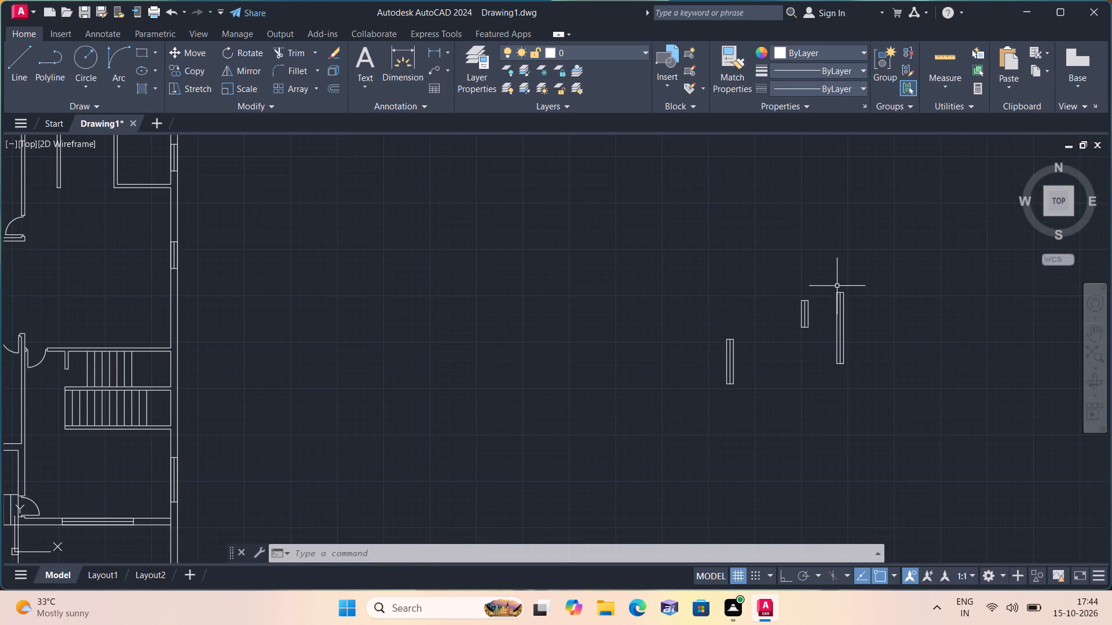
pyautogui.click(830, 284)
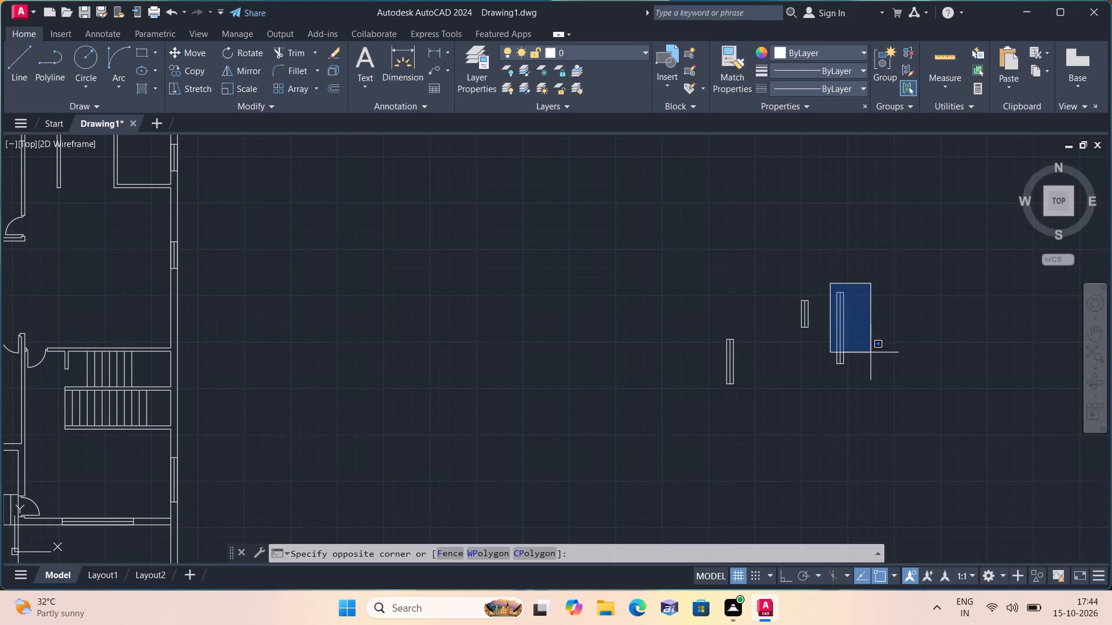
pyautogui.click(876, 375)
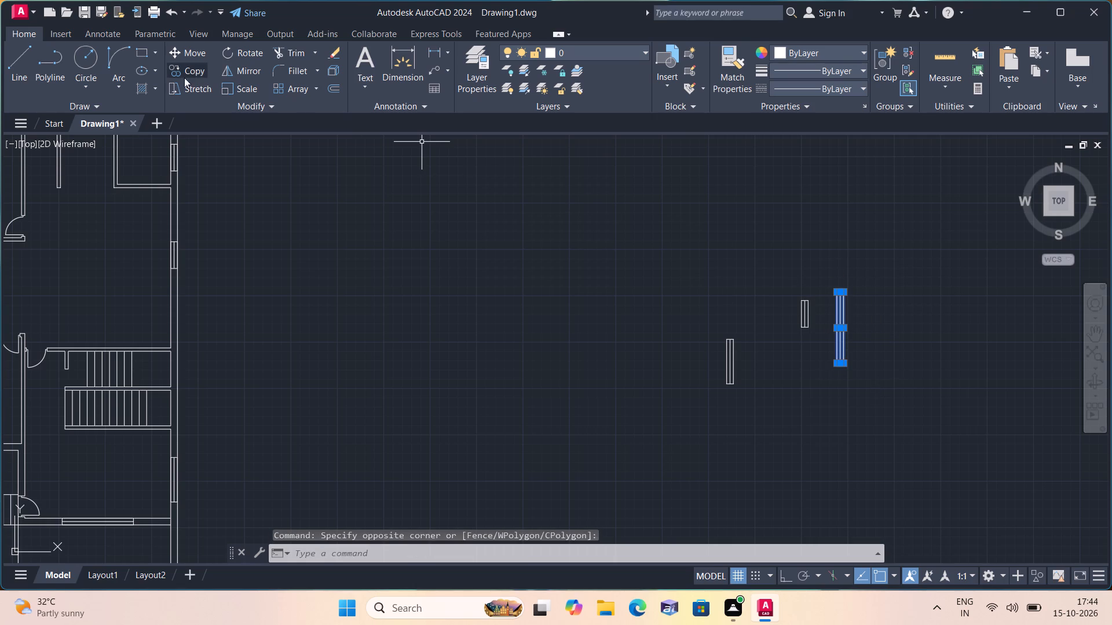
pyautogui.click(197, 69)
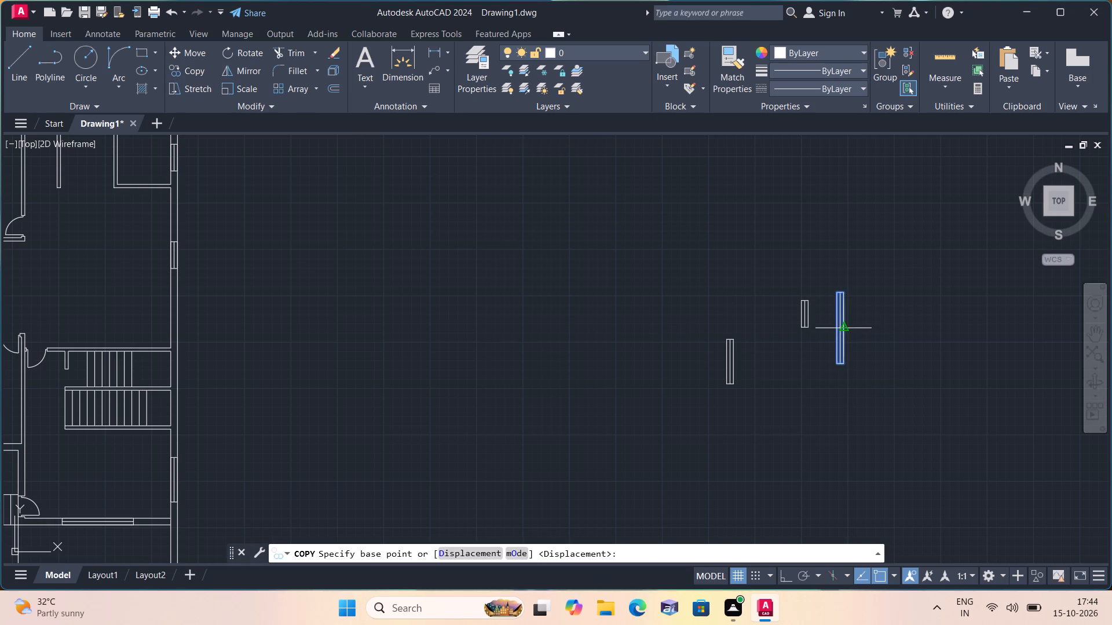
pyautogui.click(845, 328)
pyautogui.scroll(-2, 775, 331)
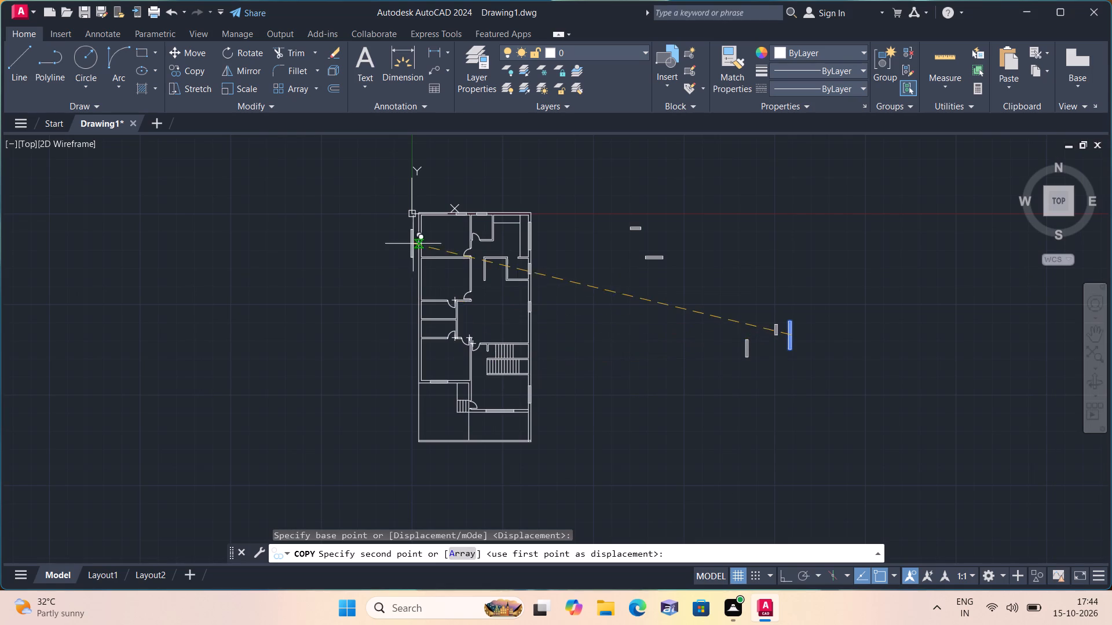
pyautogui.scroll(2, 409, 238)
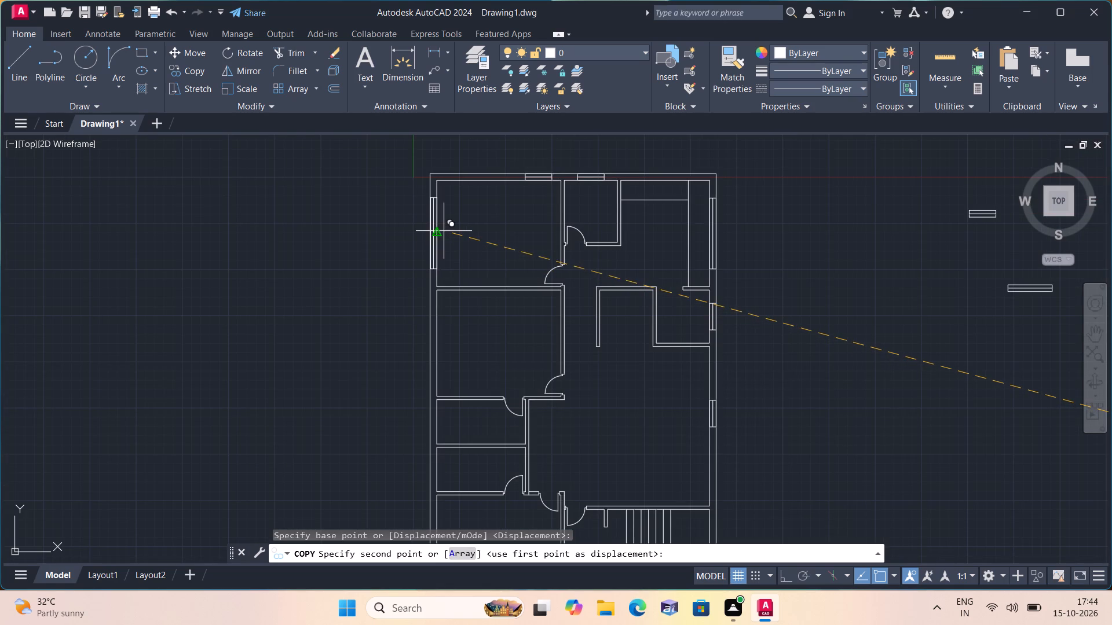
pyautogui.click(436, 237)
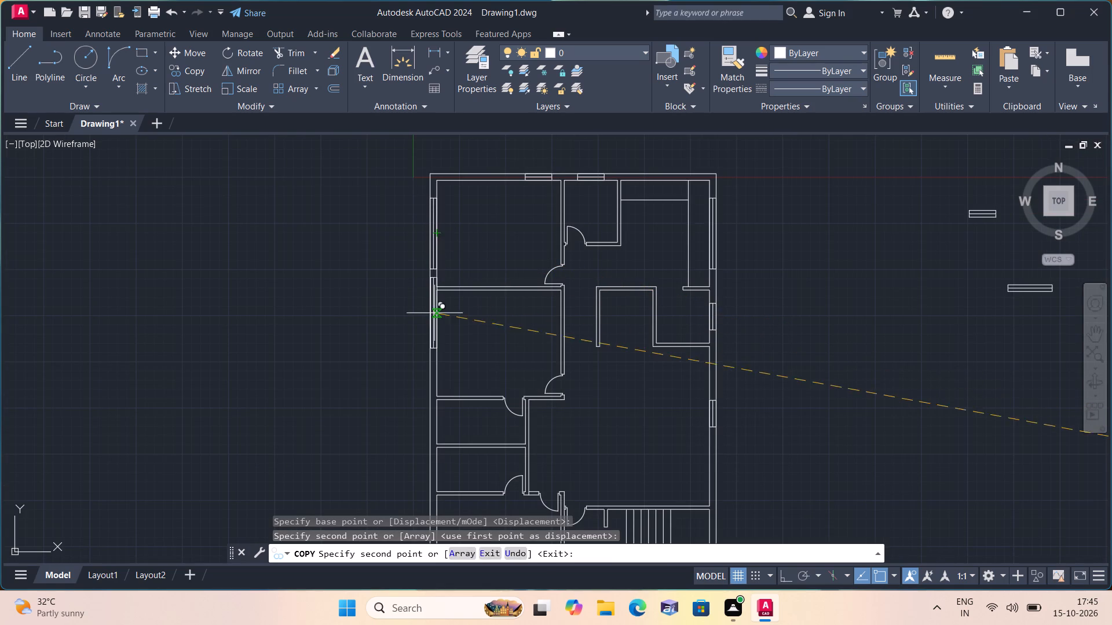
pyautogui.click(436, 346)
pyautogui.moveTo(429, 346); pyautogui.dragTo(418, 269, button='middle')
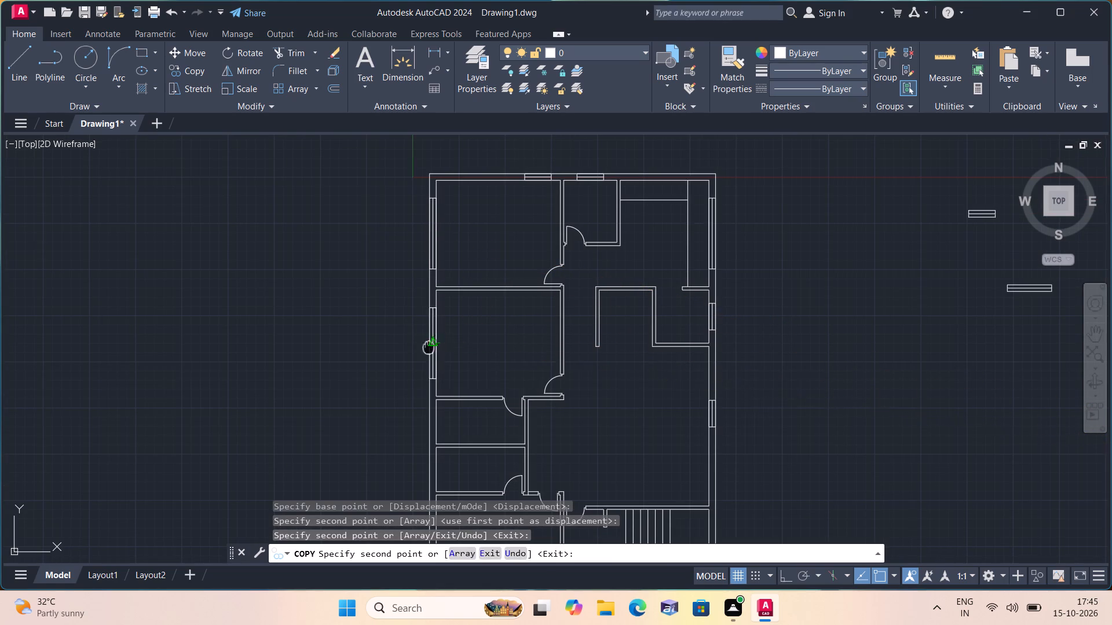
pyautogui.moveTo(418, 269); pyautogui.dragTo(418, 247, button='middle')
pyautogui.scroll(-1, 424, 446)
pyautogui.moveTo(424, 446); pyautogui.dragTo(420, 402, button='middle')
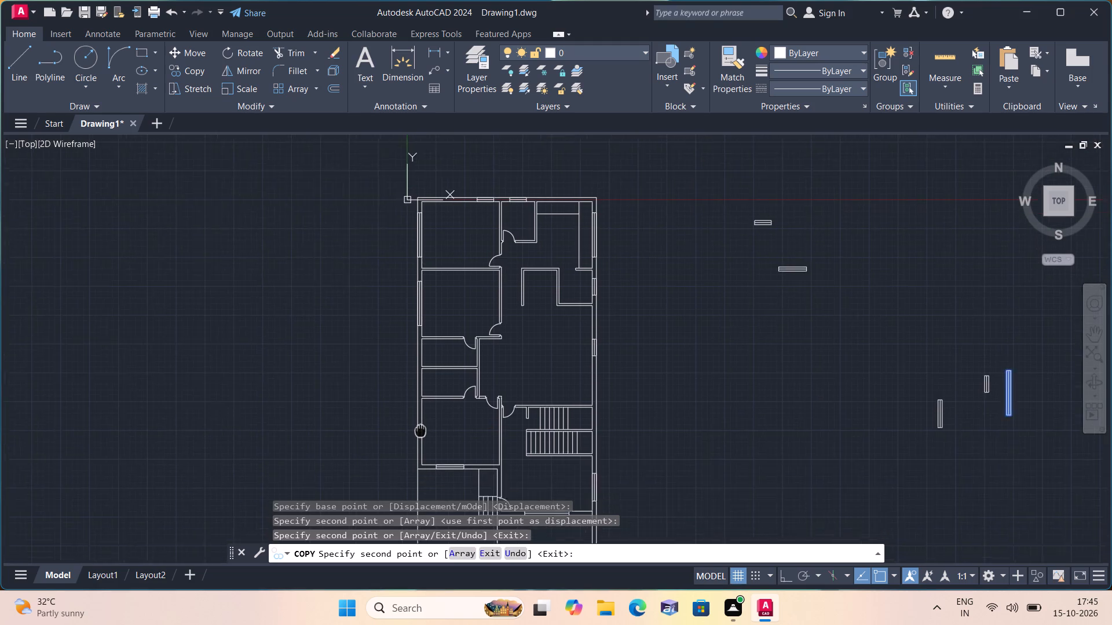
pyautogui.moveTo(420, 402); pyautogui.dragTo(420, 393, button='middle')
pyautogui.click(420, 397)
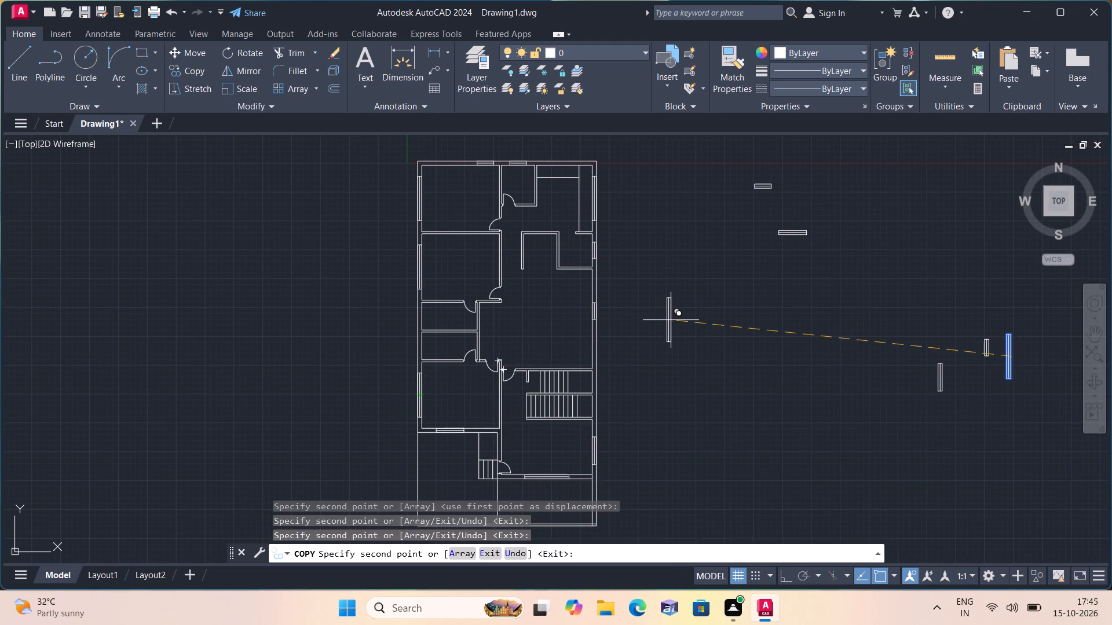
pyautogui.press('Escape')
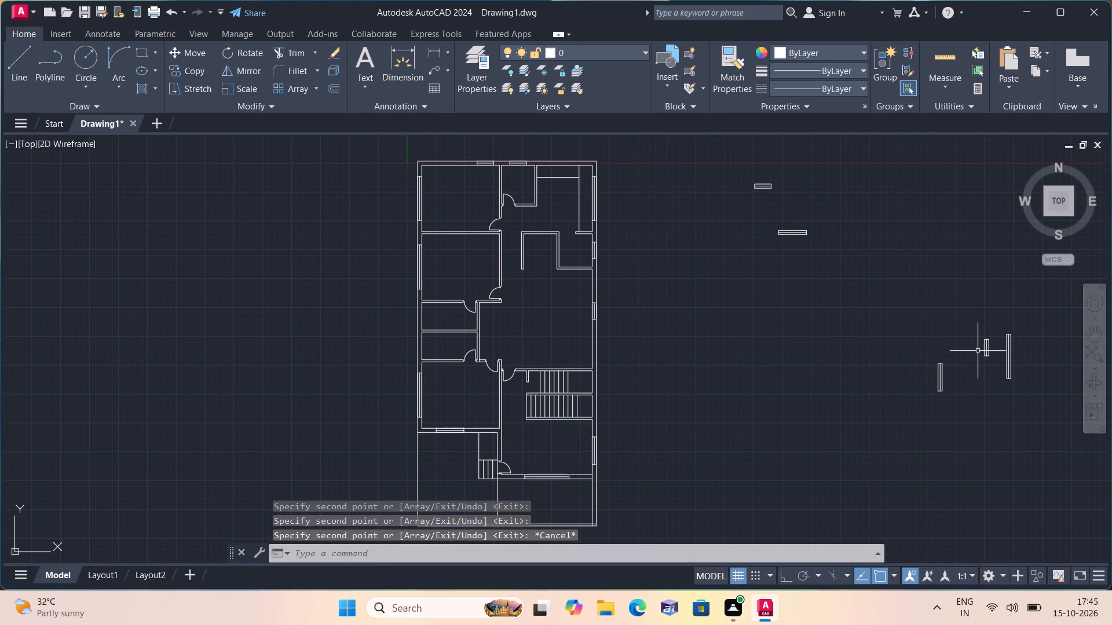
# Copy the vertical 3' window by its right-side midpoint into the left outer wall of the two small left rooms, at each wall's midpoint.
pyautogui.scroll(1, 1108, 361)
pyautogui.scroll(1, 1015, 347)
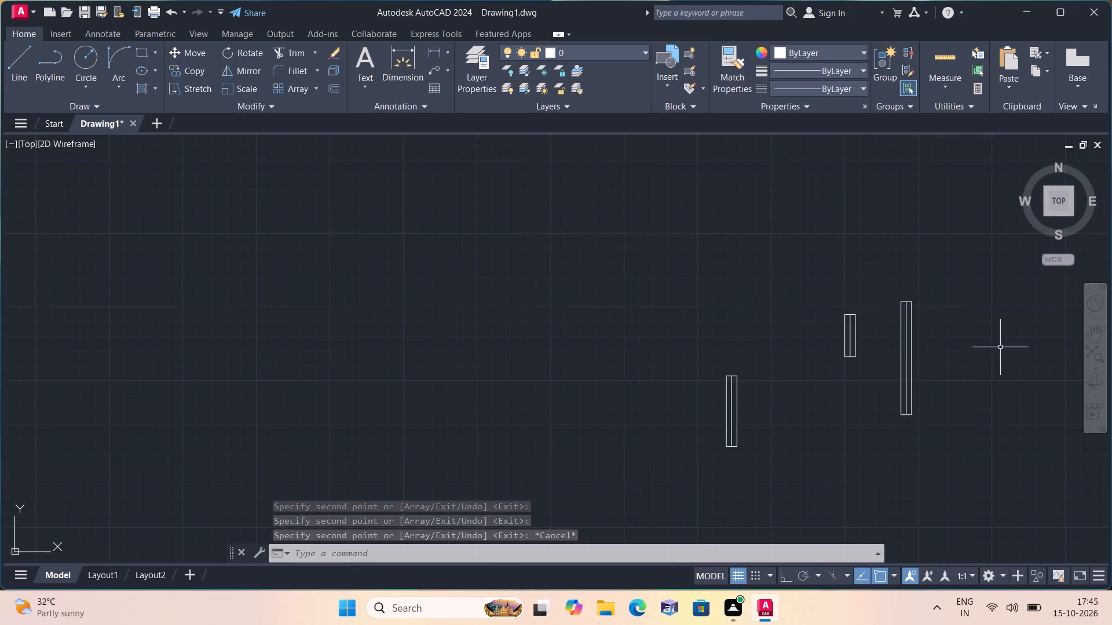
pyautogui.scroll(2, 853, 359)
pyautogui.click(901, 377)
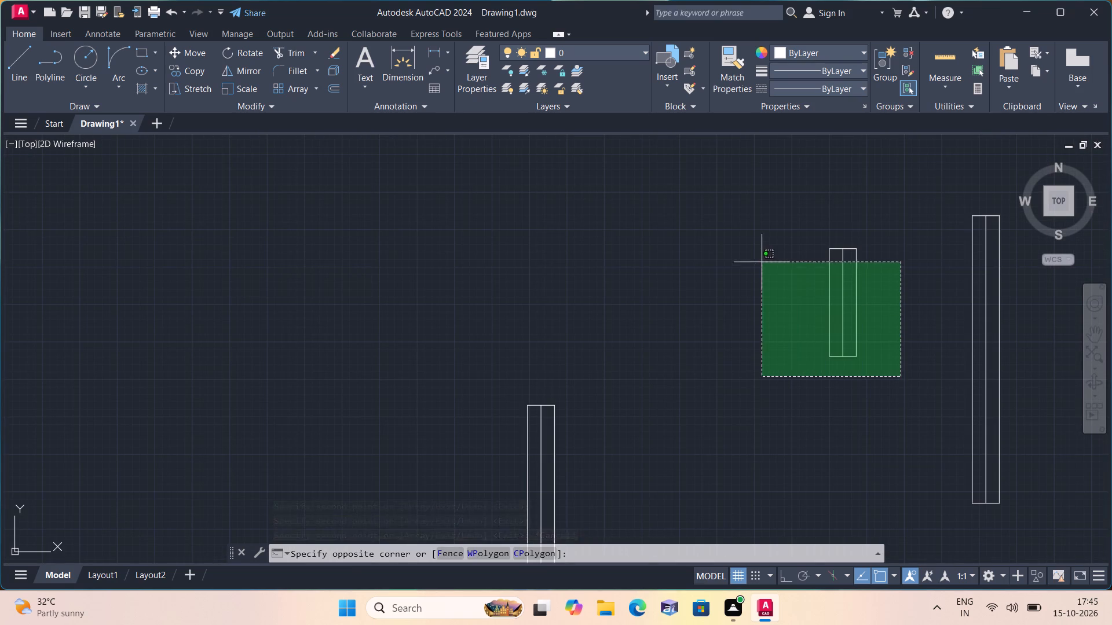
pyautogui.click(735, 203)
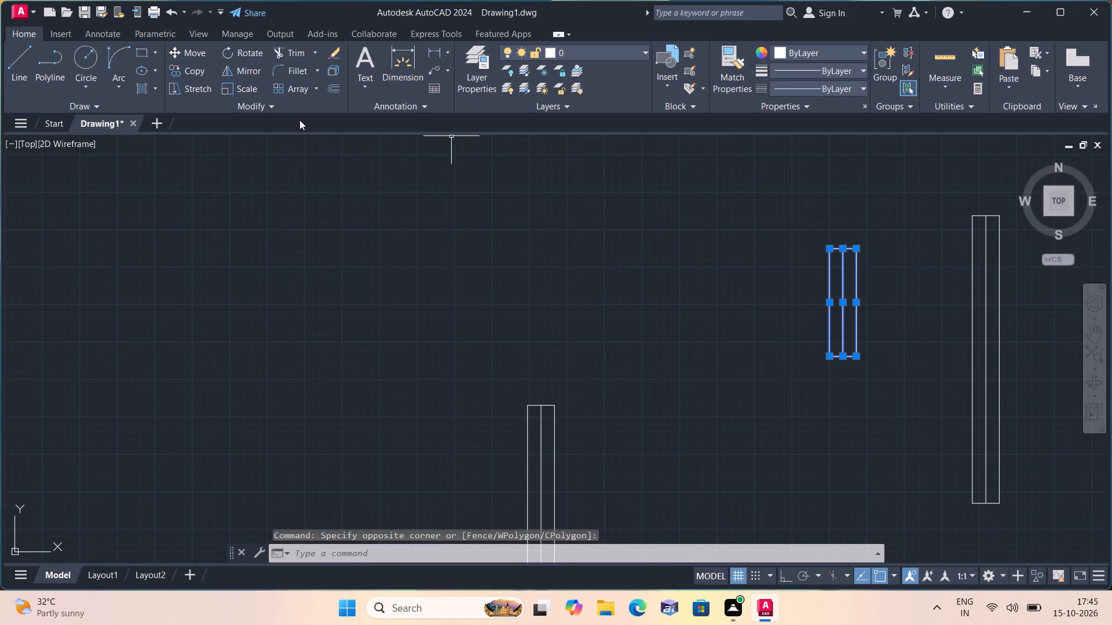
pyautogui.click(186, 66)
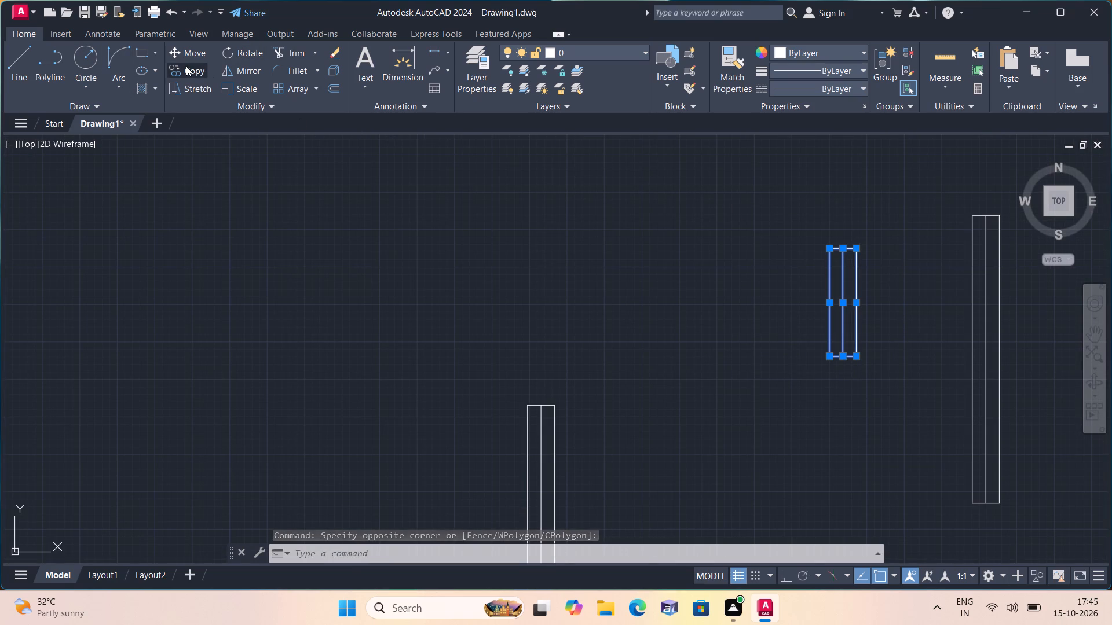
pyautogui.click(856, 303)
pyautogui.scroll(-1, 635, 176)
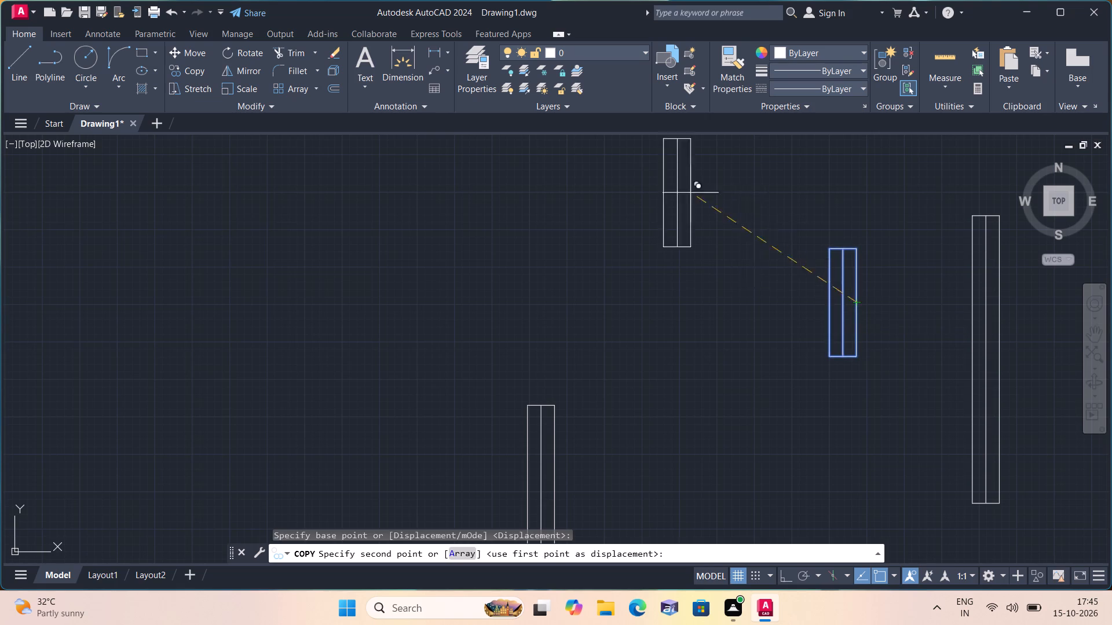
pyautogui.scroll(-3, 614, 250)
pyautogui.scroll(-1, 367, 310)
pyautogui.scroll(3, 151, 304)
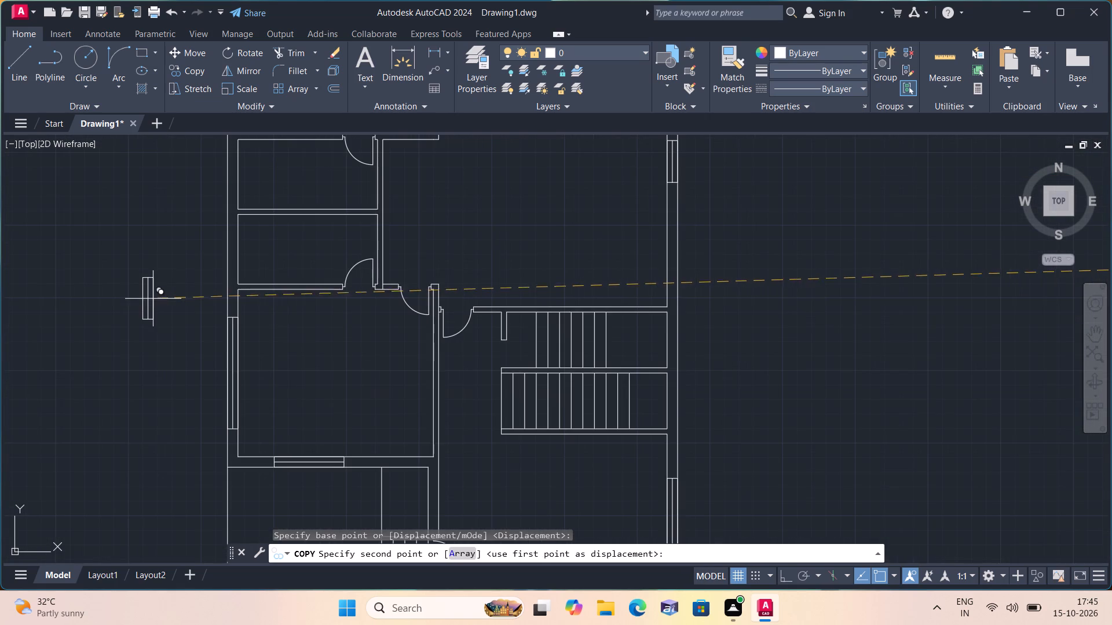
pyautogui.click(237, 176)
pyautogui.click(236, 249)
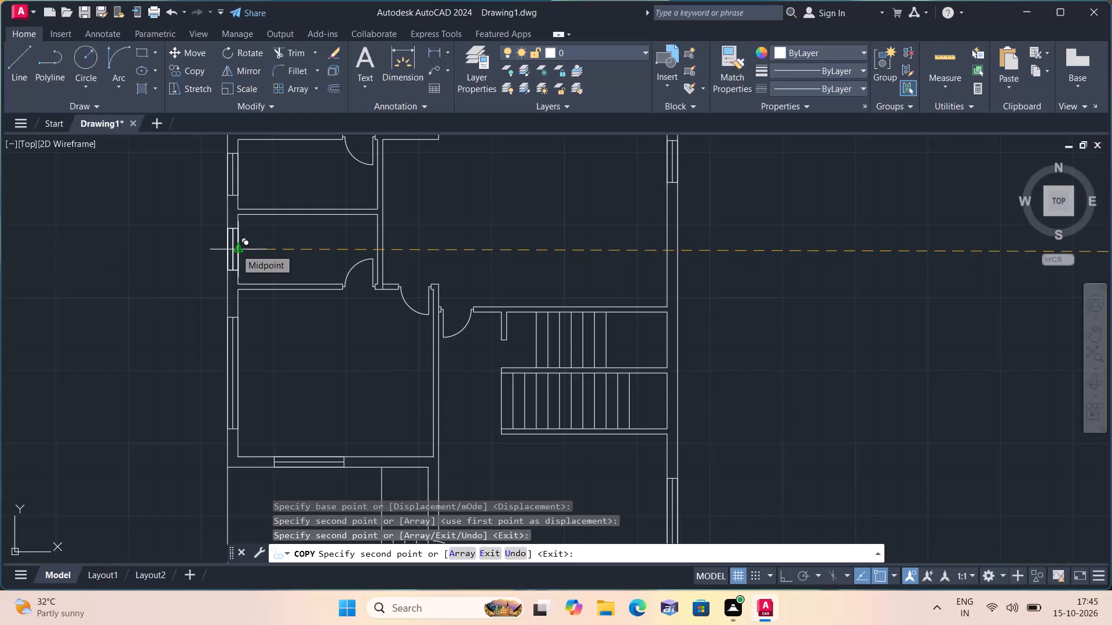
pyautogui.press('Escape')
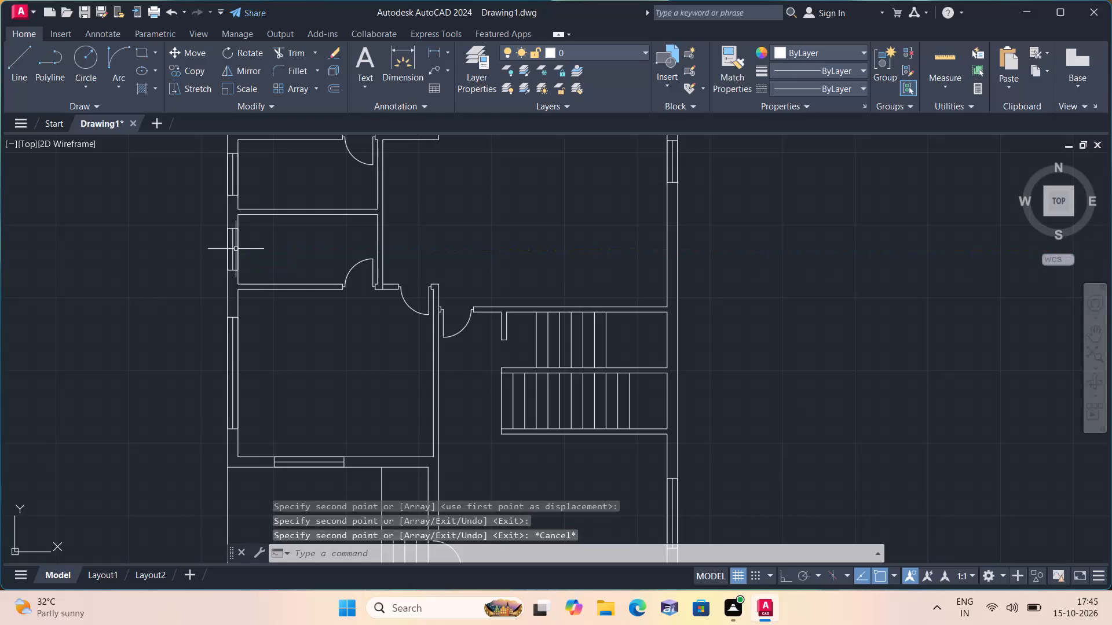
# Delete all the spare horizontal and vertical window templates lying outside the floor plan.
pyautogui.scroll(-1, 318, 151)
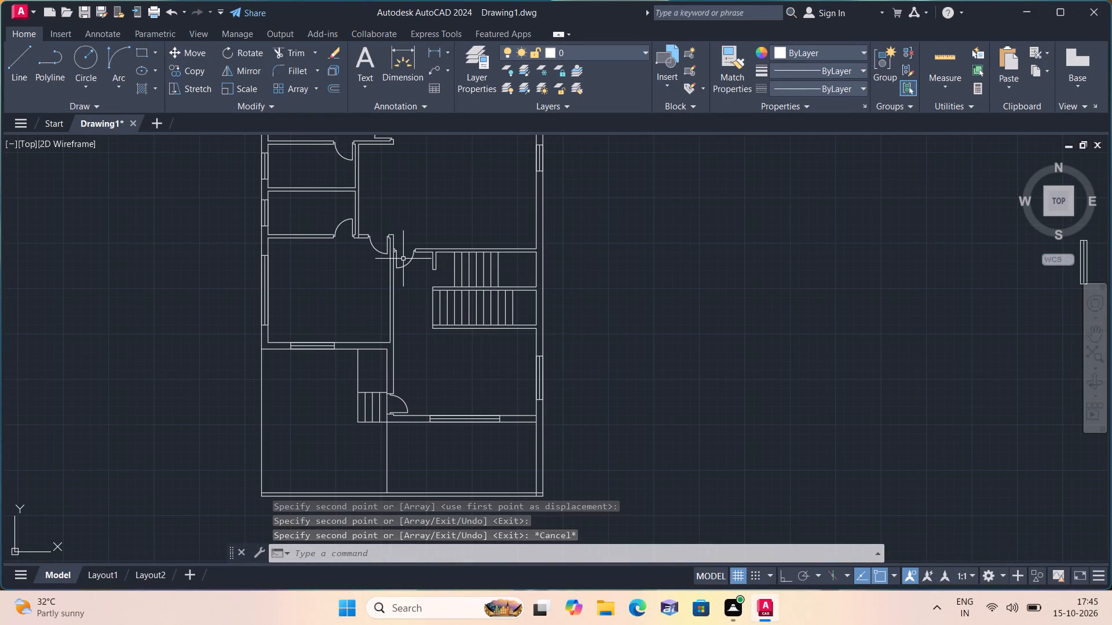
pyautogui.scroll(1, 403, 259)
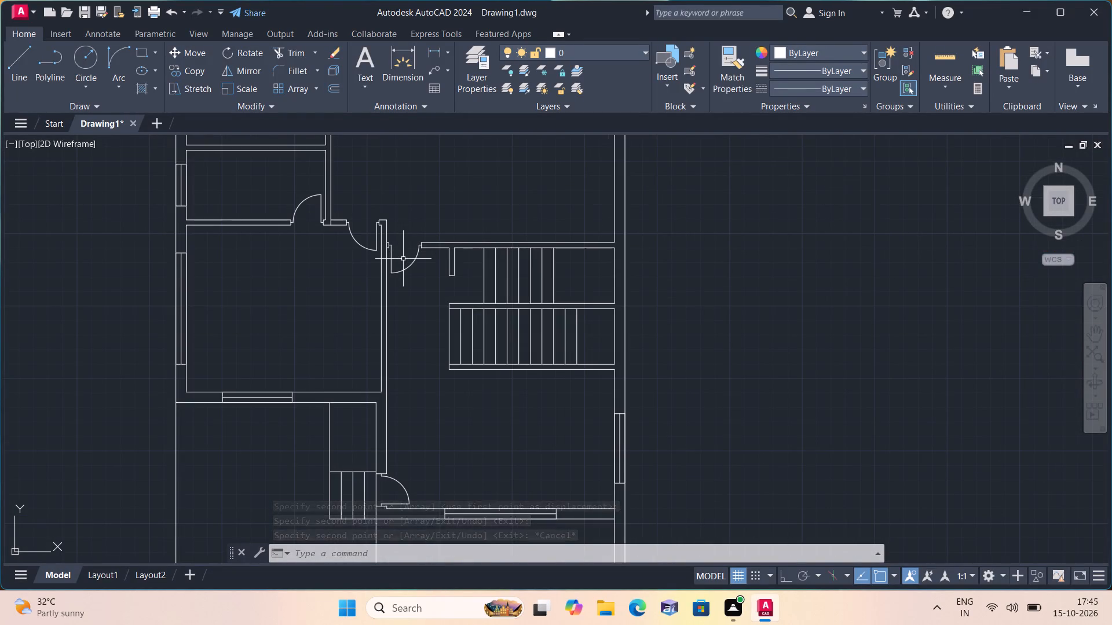
pyautogui.scroll(-1, 403, 259)
pyautogui.scroll(1, 405, 258)
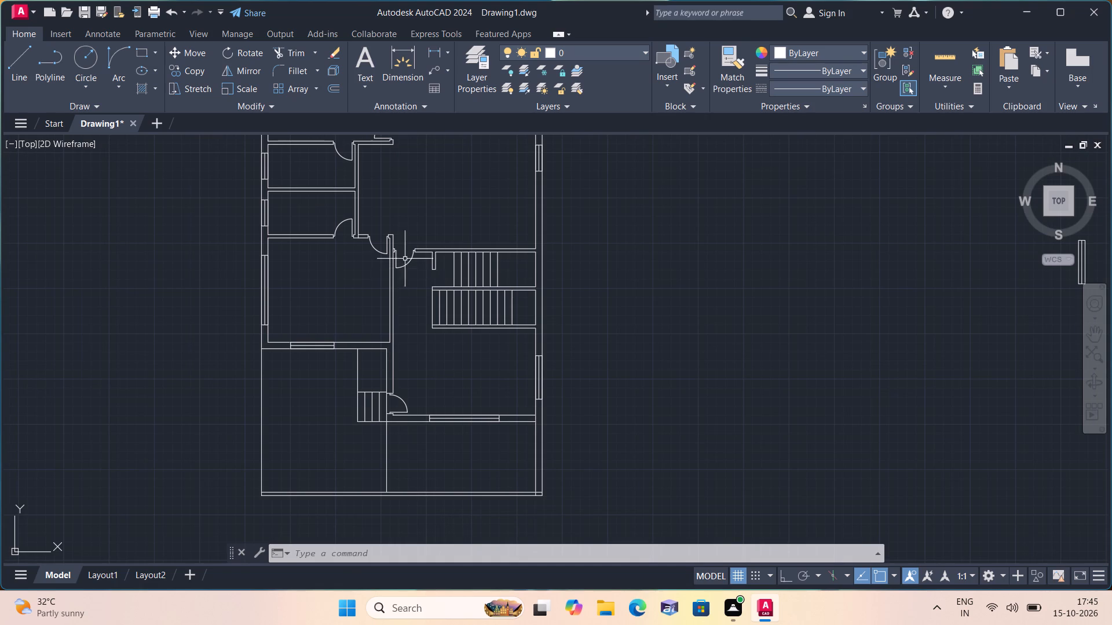
pyautogui.scroll(-2, 400, 326)
pyautogui.scroll(-1, 720, 285)
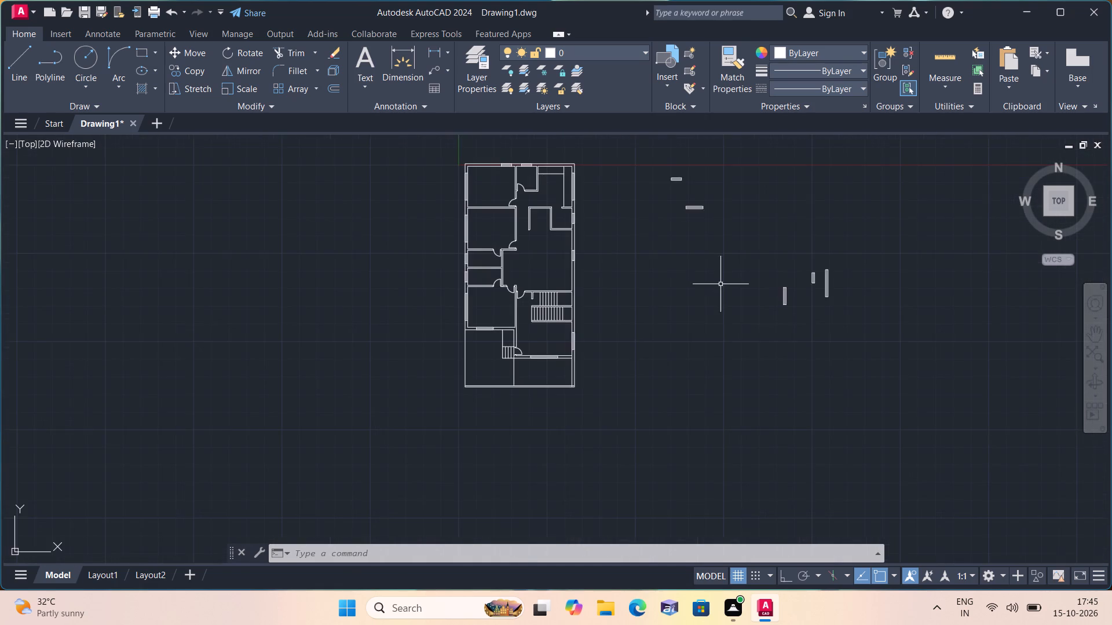
pyautogui.moveTo(705, 278); pyautogui.dragTo(668, 382, button='middle')
pyautogui.click(843, 428)
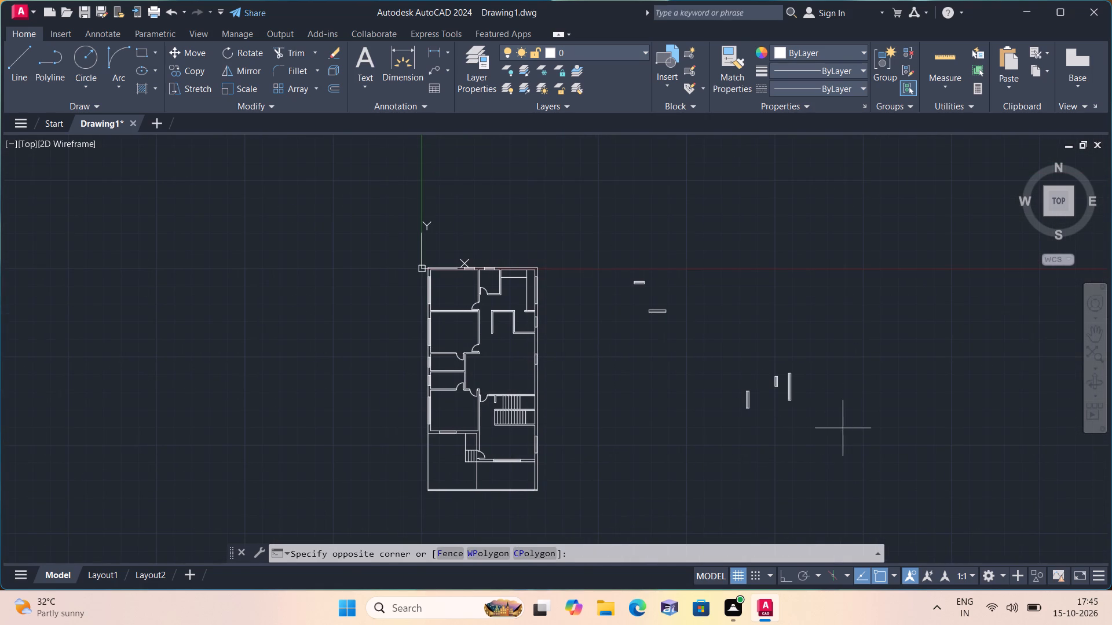
pyautogui.click(620, 242)
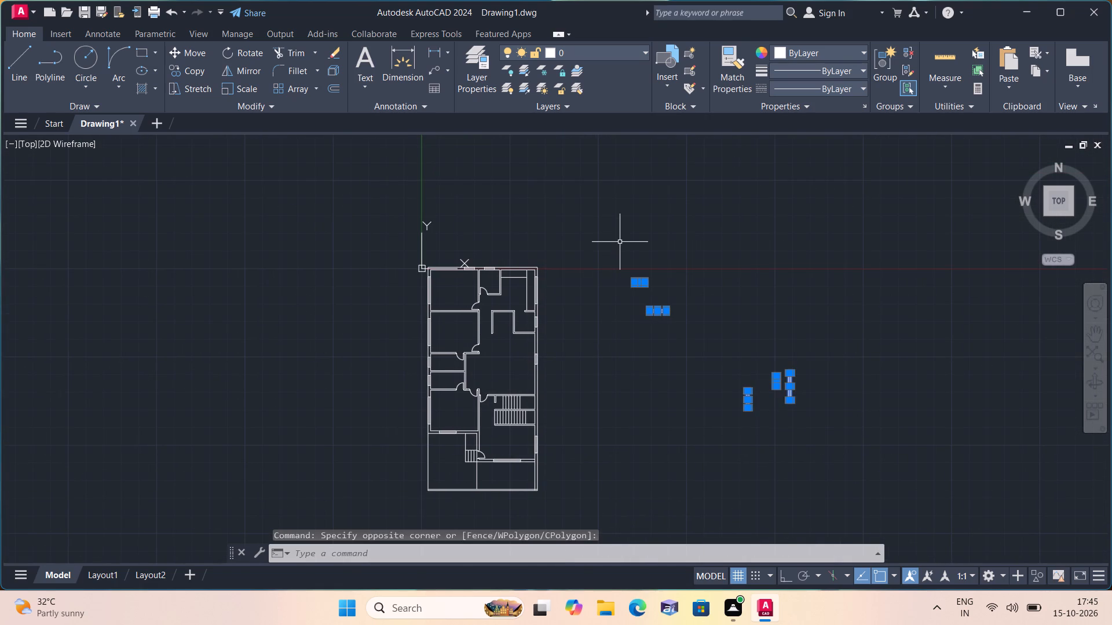
pyautogui.press('Delete')
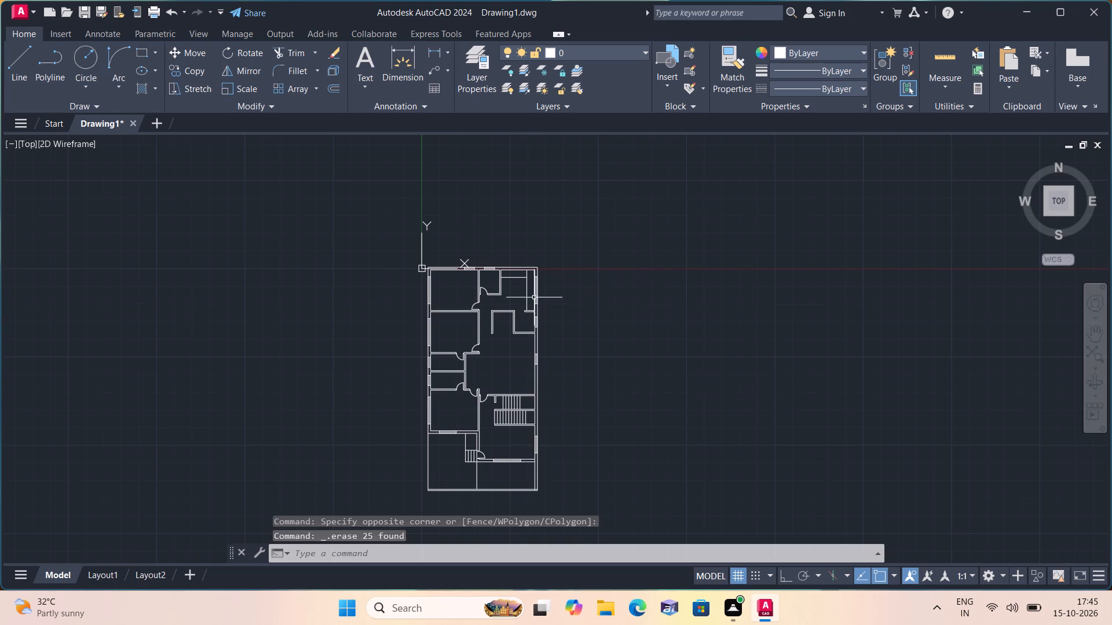
# Draw a line 2" down the right outer wall's inner face from the small room's lower partition corner, continuing straight across to the outer face.
pyautogui.scroll(4, 514, 339)
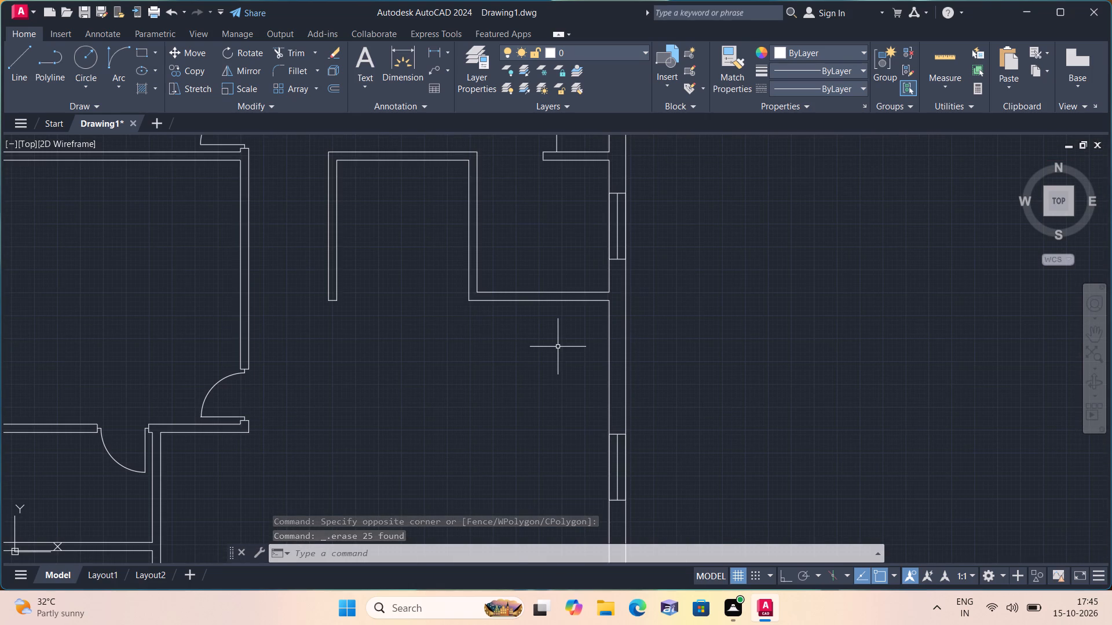
pyautogui.scroll(1, 611, 349)
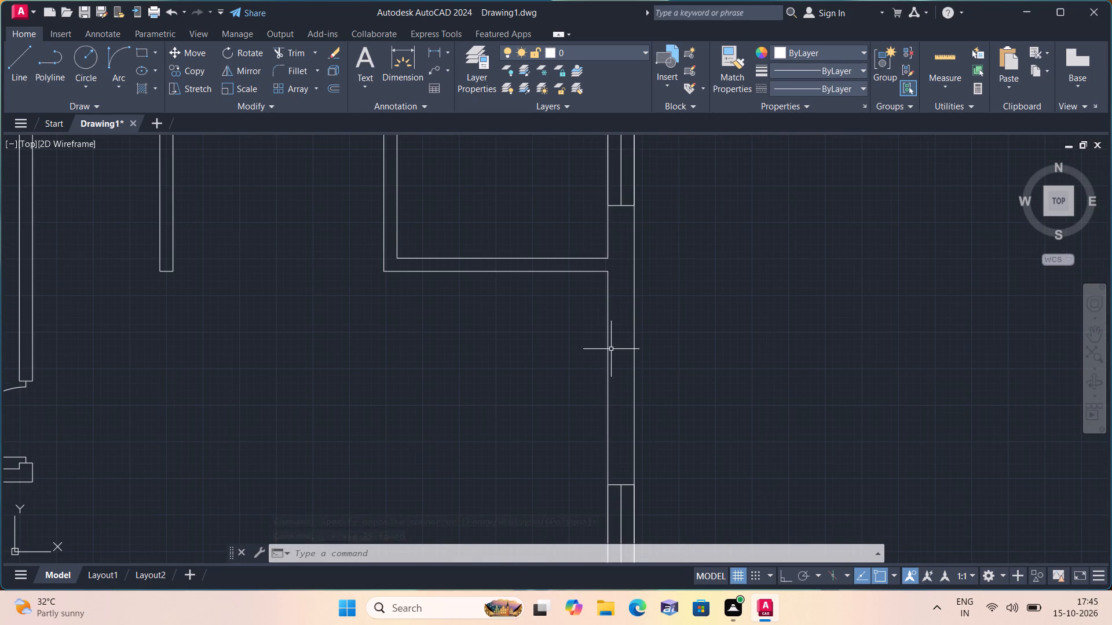
pyautogui.write('l')
pyautogui.press('space')
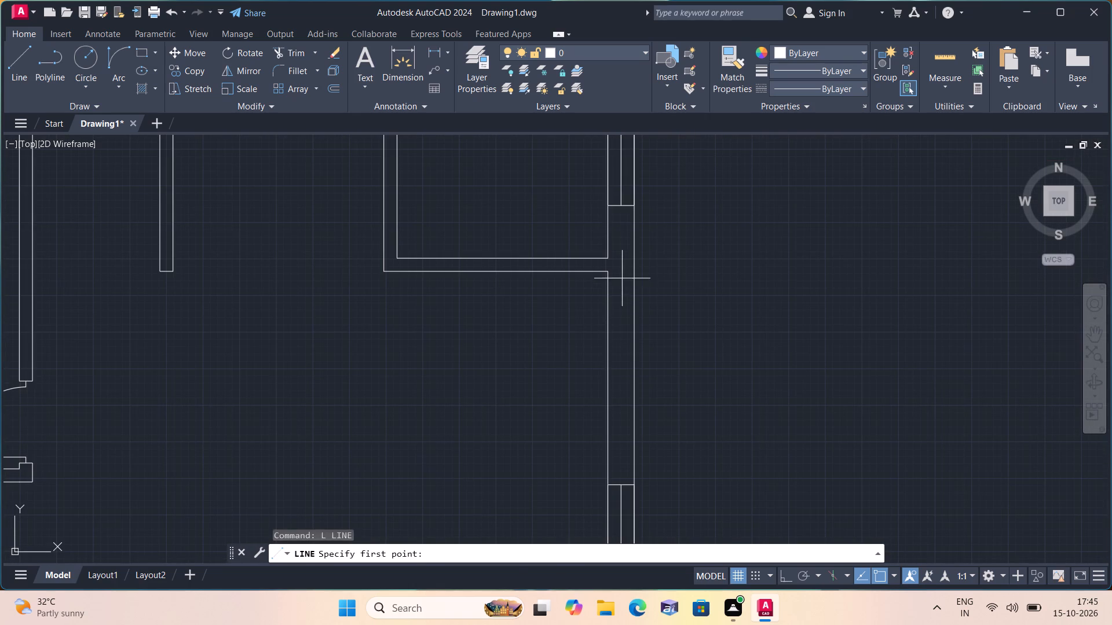
pyautogui.click(606, 271)
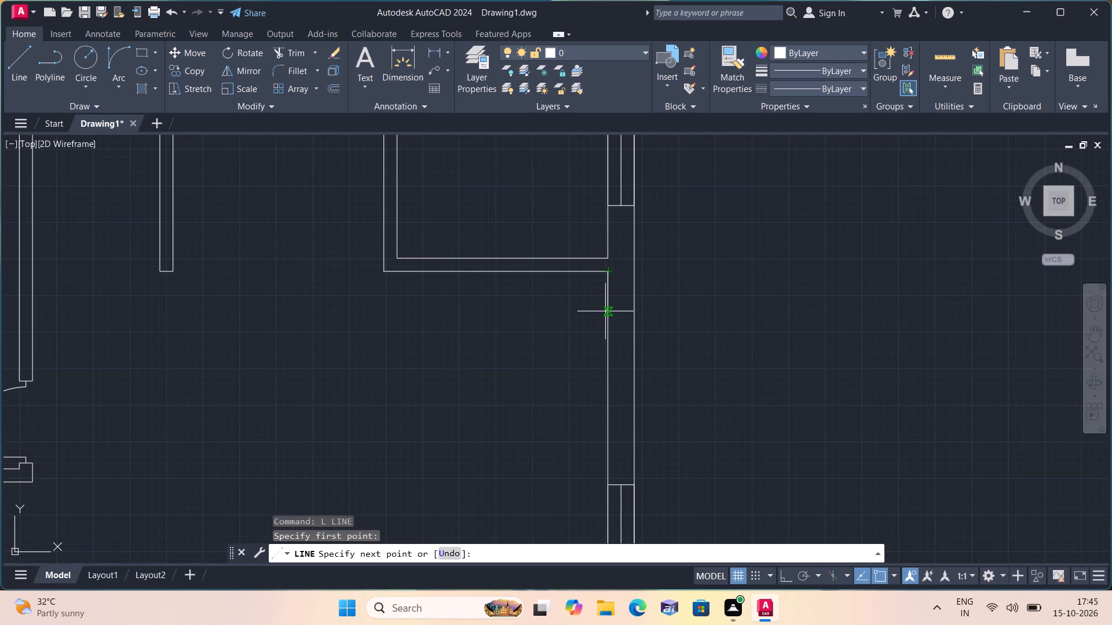
pyautogui.press('2')
pyautogui.hotkey('shift', '"')
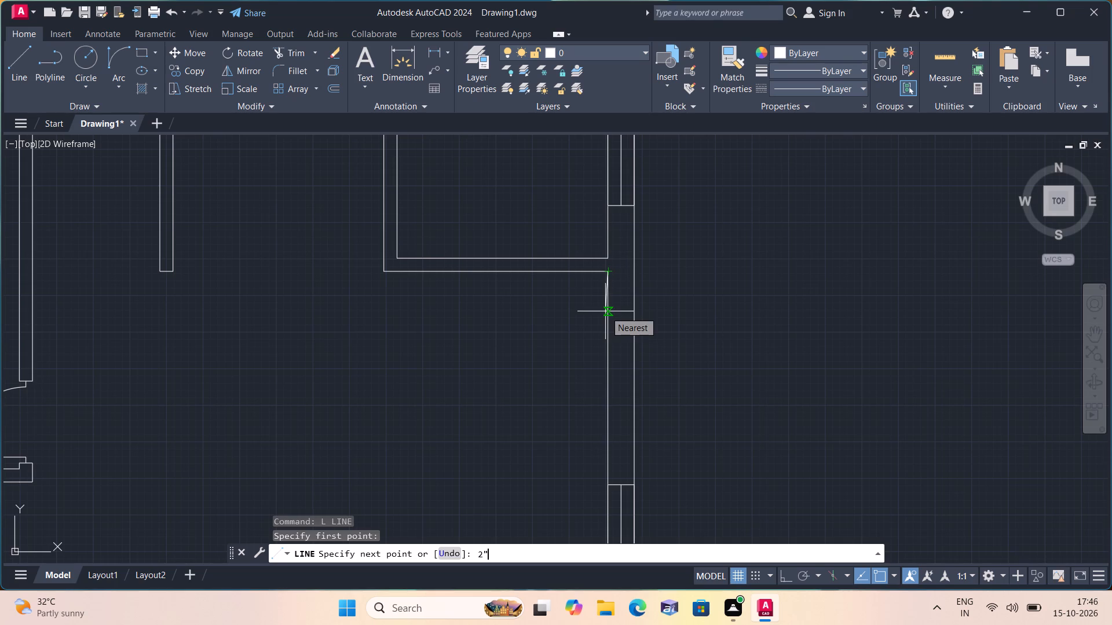
pyautogui.press('space')
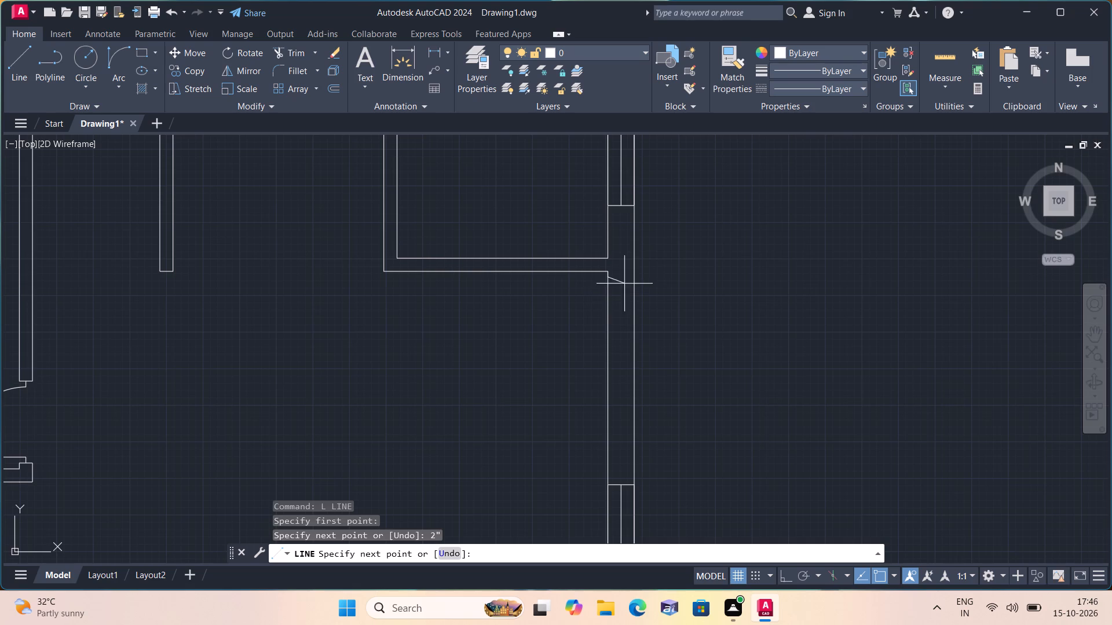
pyautogui.click(637, 278)
pyautogui.press('space')
pyautogui.scroll(2, 591, 275)
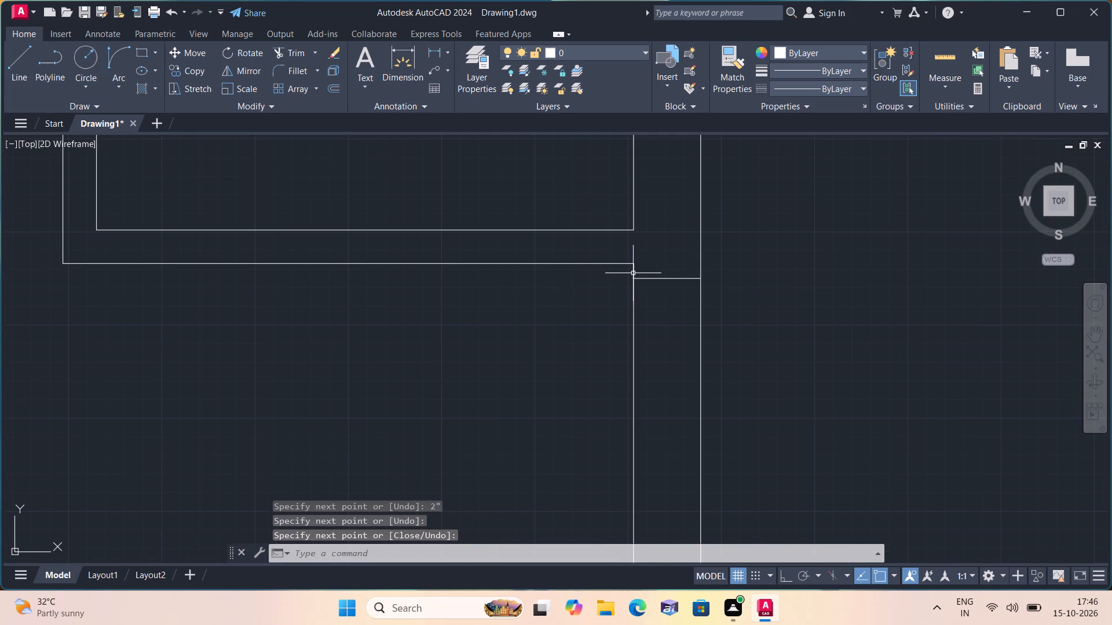
# Delete the short 2" vertical line on the right outer wall's inner face below the small room's partition corner.
pyautogui.click(634, 273)
pyautogui.press('Delete')
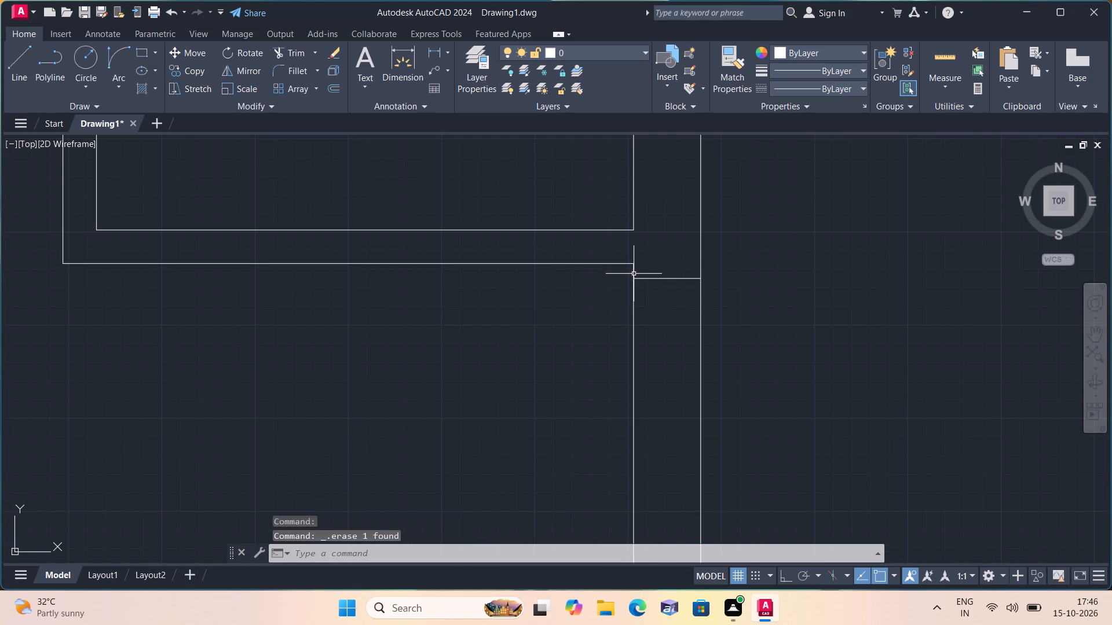
# Draw connected lines from the wall cross line's midpoint: 2", 2' and 2" straight down, ending across at the wall's inner face.
pyautogui.press('l')
pyautogui.press('space')
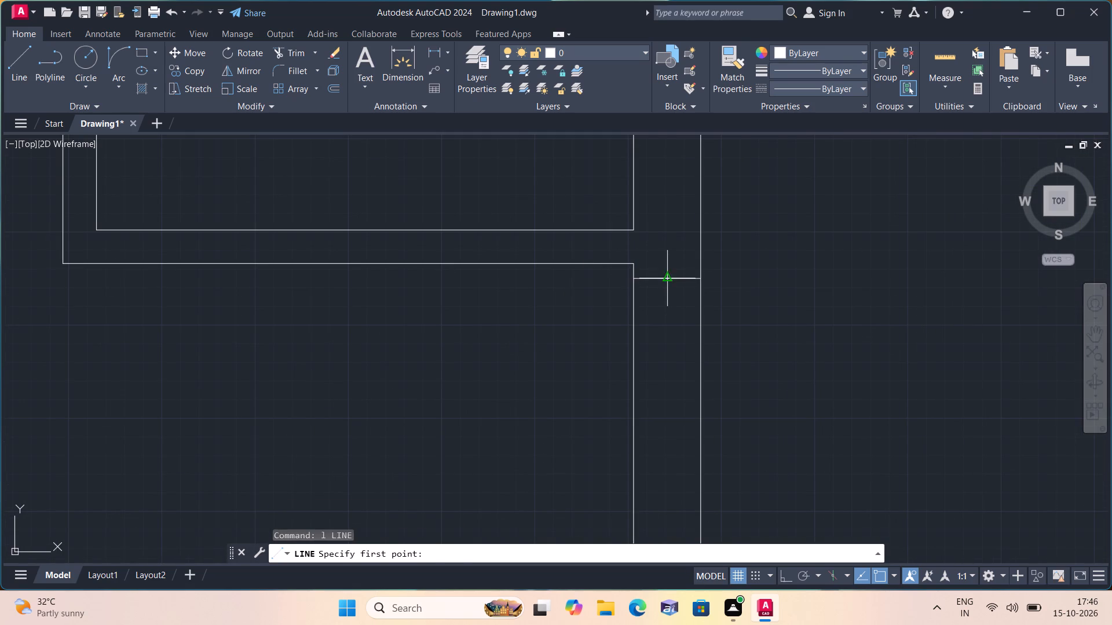
pyautogui.click(664, 280)
pyautogui.write('2"')
pyautogui.press('space')
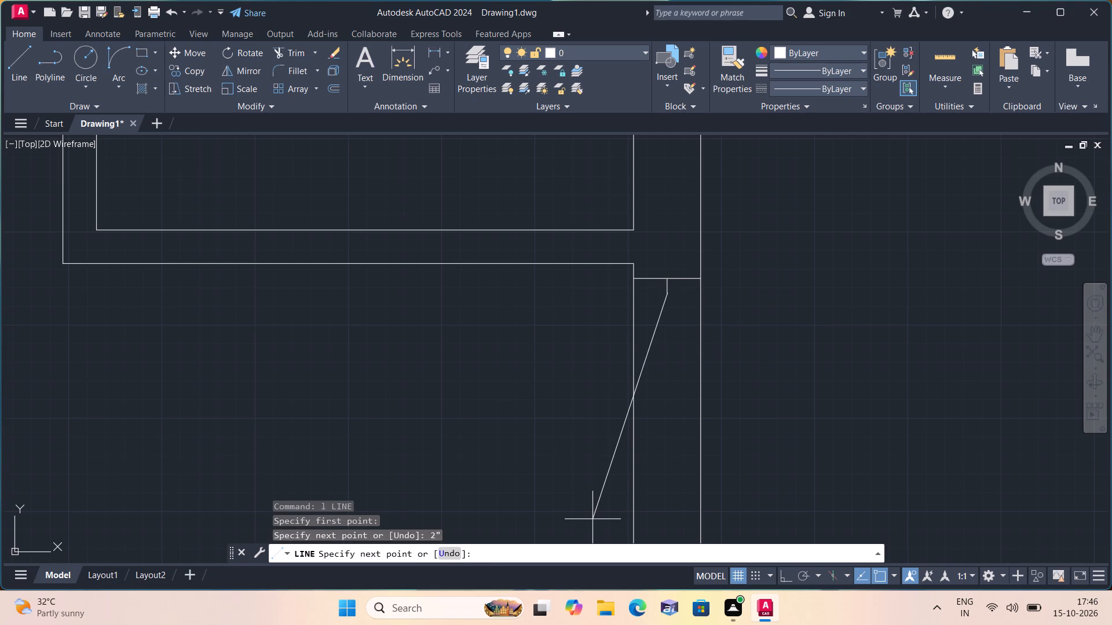
pyautogui.press('F8')
pyautogui.moveTo(672, 501); pyautogui.dragTo(669, 448, button='middle')
pyautogui.write("2'")
pyautogui.press('space')
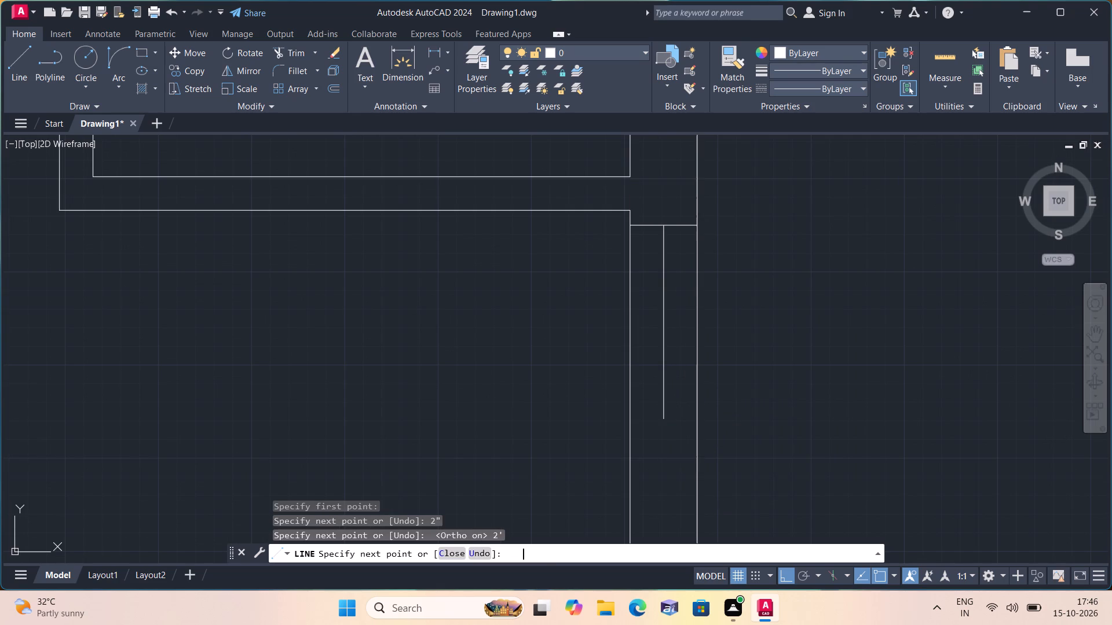
pyautogui.write('2"')
pyautogui.press('space')
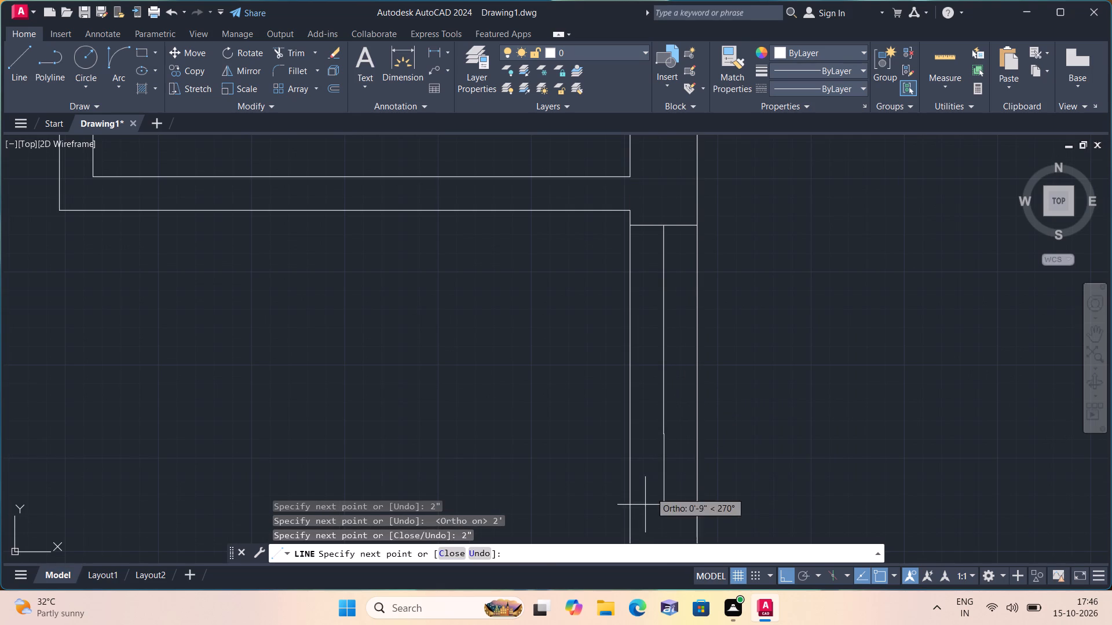
pyautogui.click(632, 433)
pyautogui.press('space')
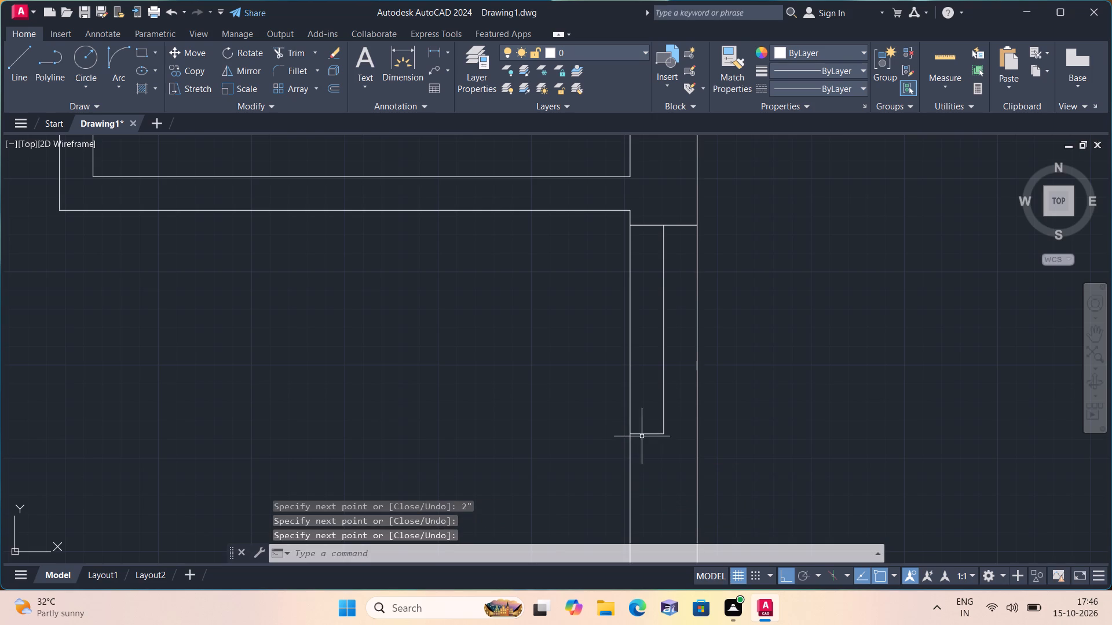
# Draw a line from the lower end of the centre line across to the right wall's outer face.
pyautogui.press('space')
pyautogui.click(661, 433)
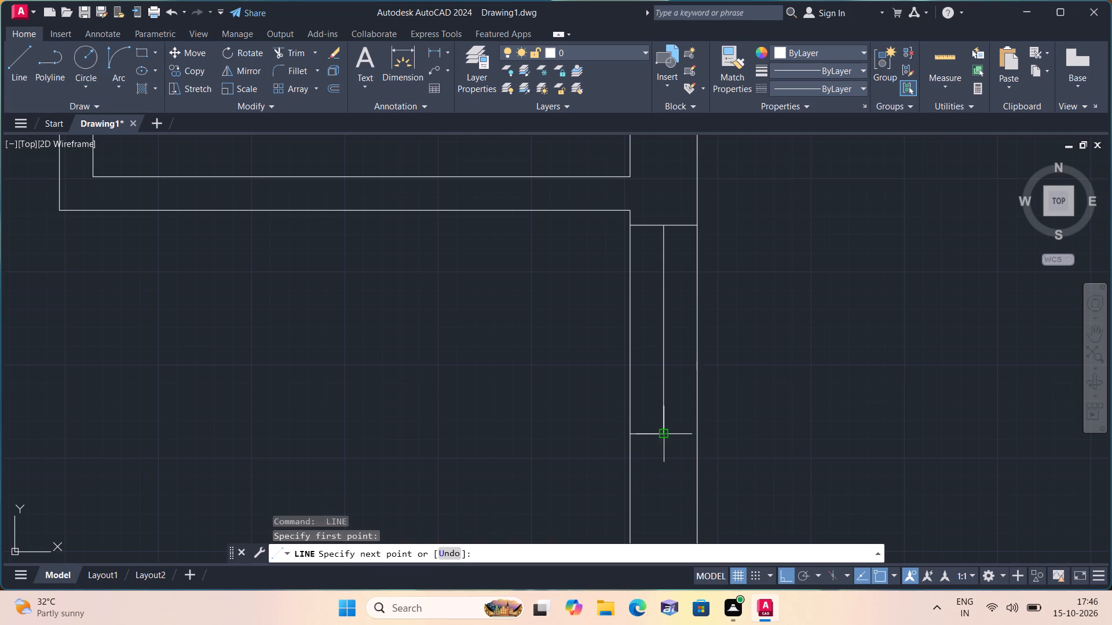
pyautogui.click(696, 433)
pyautogui.press('space')
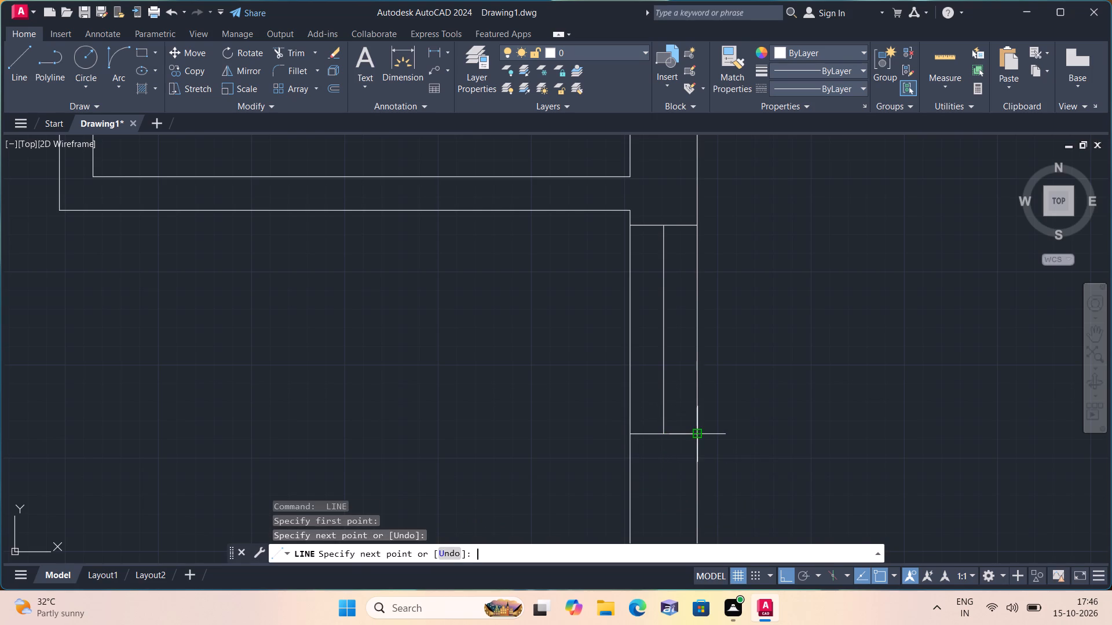
# Trim both wall faces and the 2' middle segment of the centre line between the two cross lines to open the doorway.
pyautogui.write('trim')
pyautogui.press('space')
pyautogui.click(761, 383)
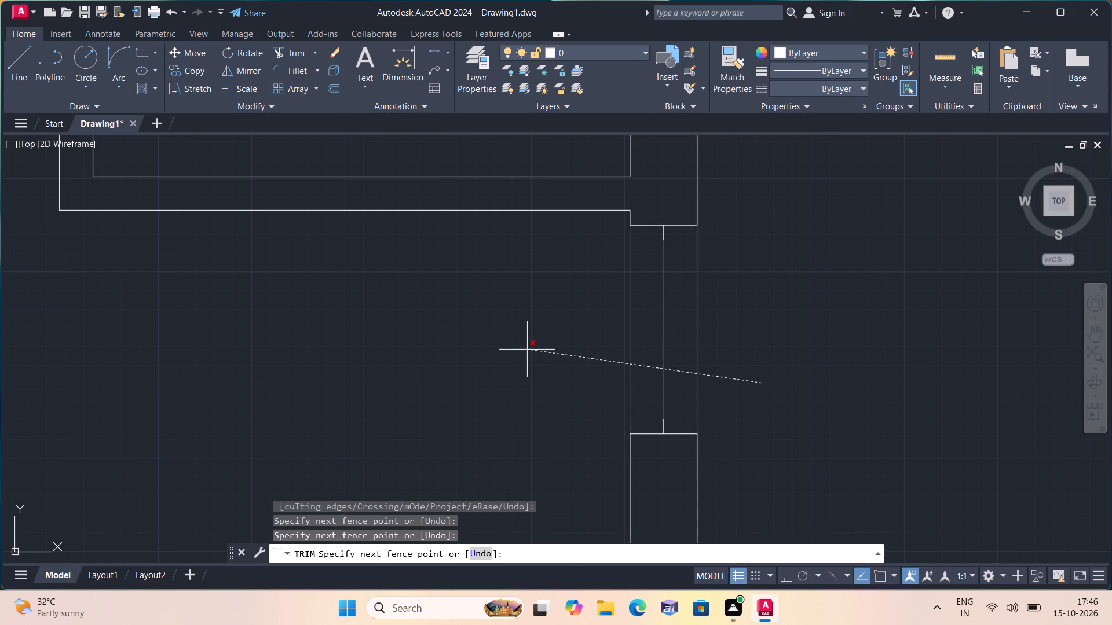
pyautogui.click(527, 350)
pyautogui.scroll(-1, 527, 350)
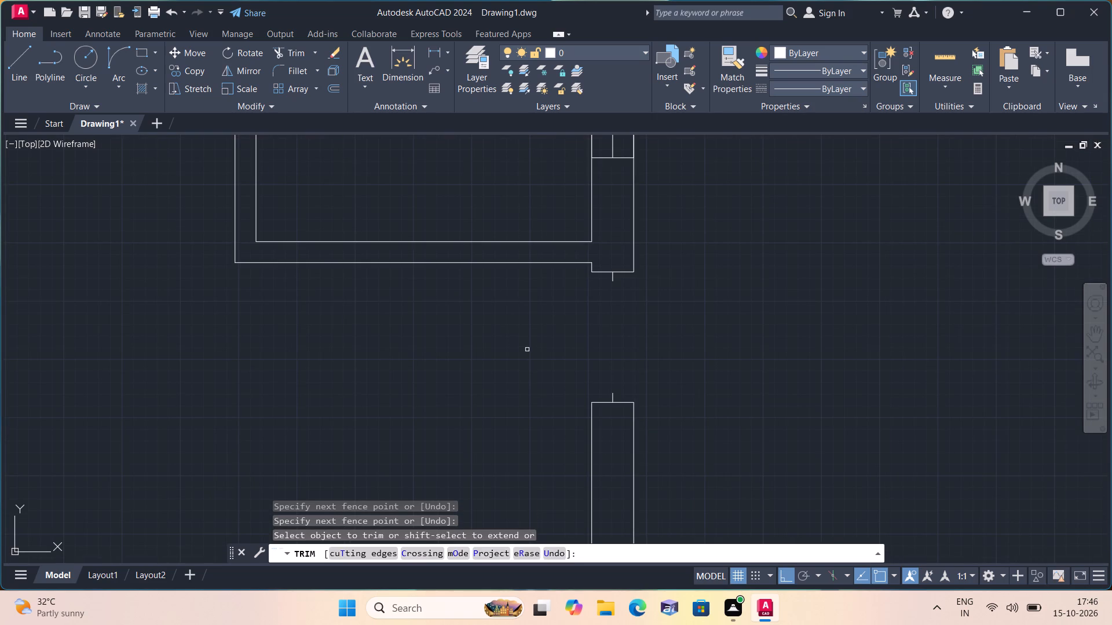
pyautogui.scroll(-1, 527, 350)
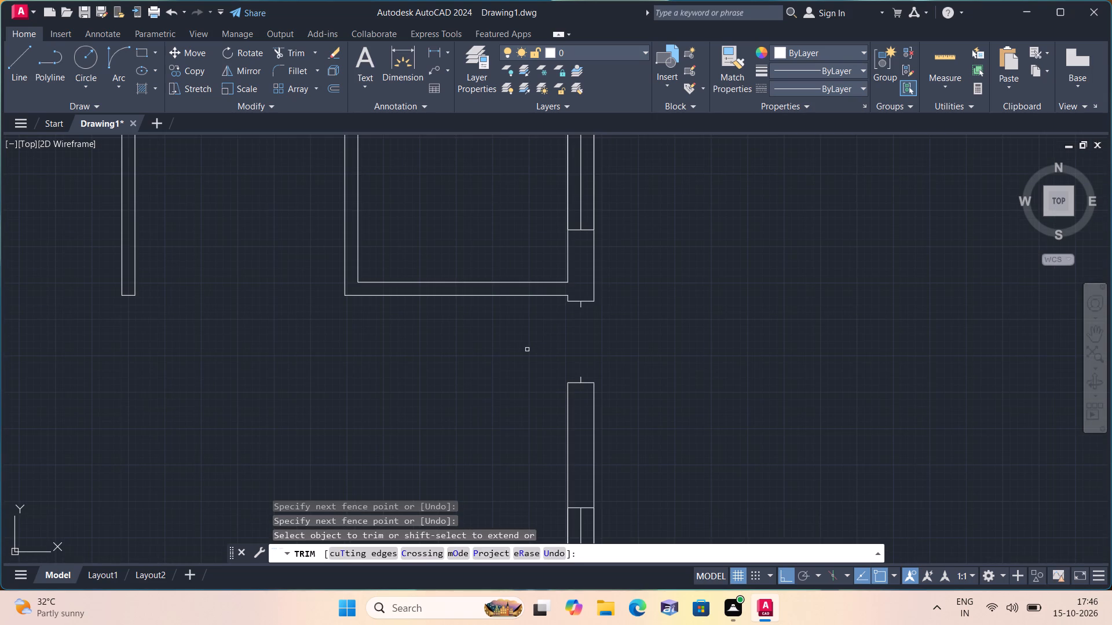
pyautogui.press('Escape')
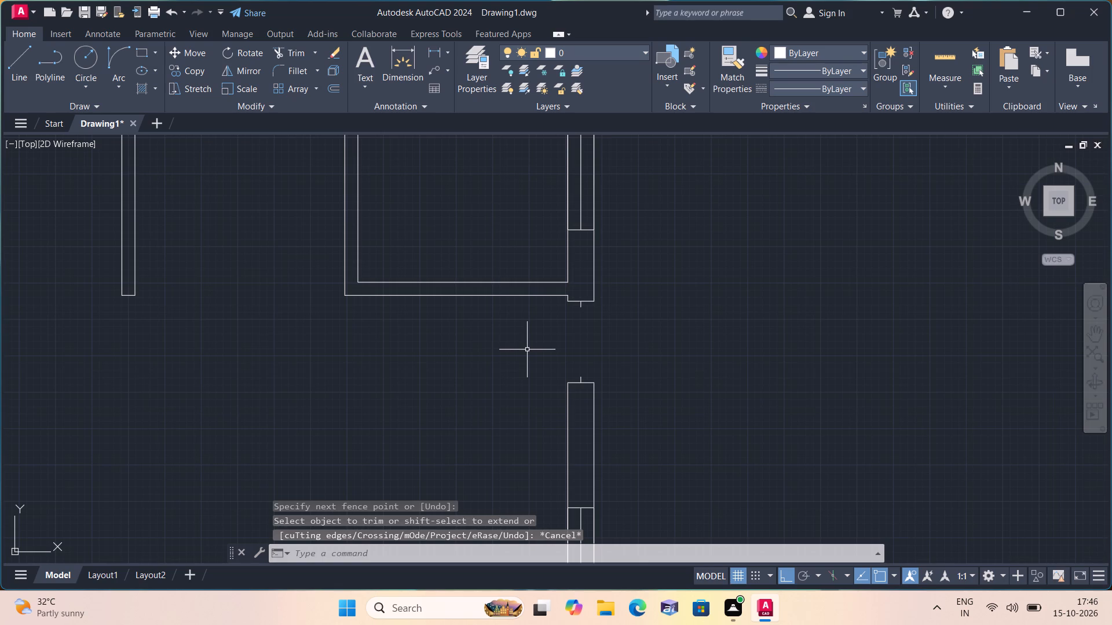
# Draw a line along the right wall's outer face joining the doorway's upper and lower outer corners.
pyautogui.press('l')
pyautogui.press('space')
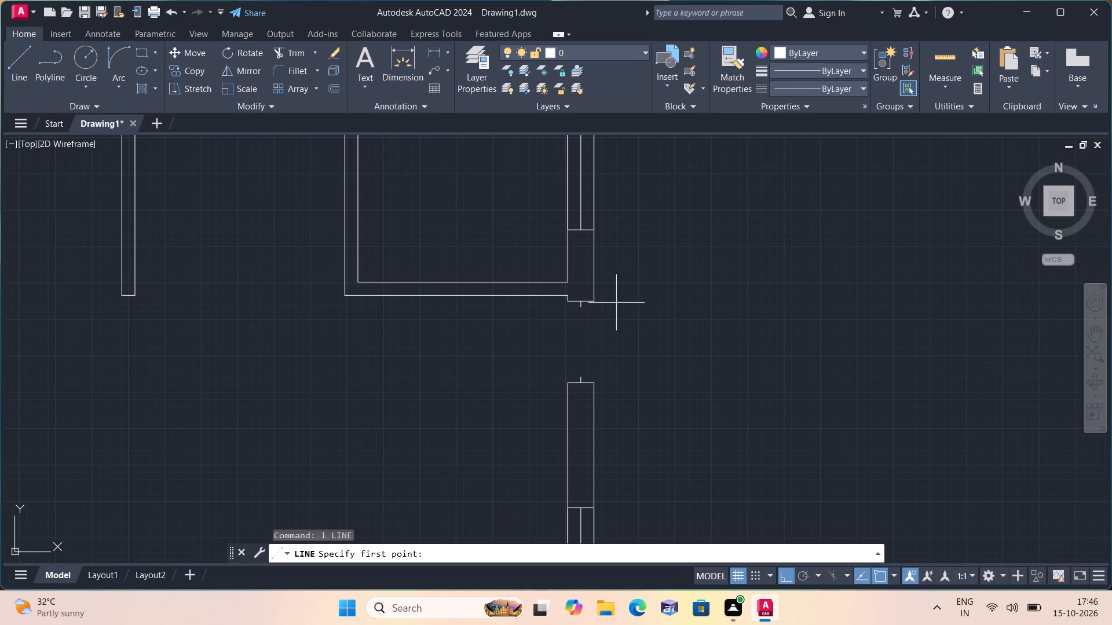
pyautogui.click(597, 301)
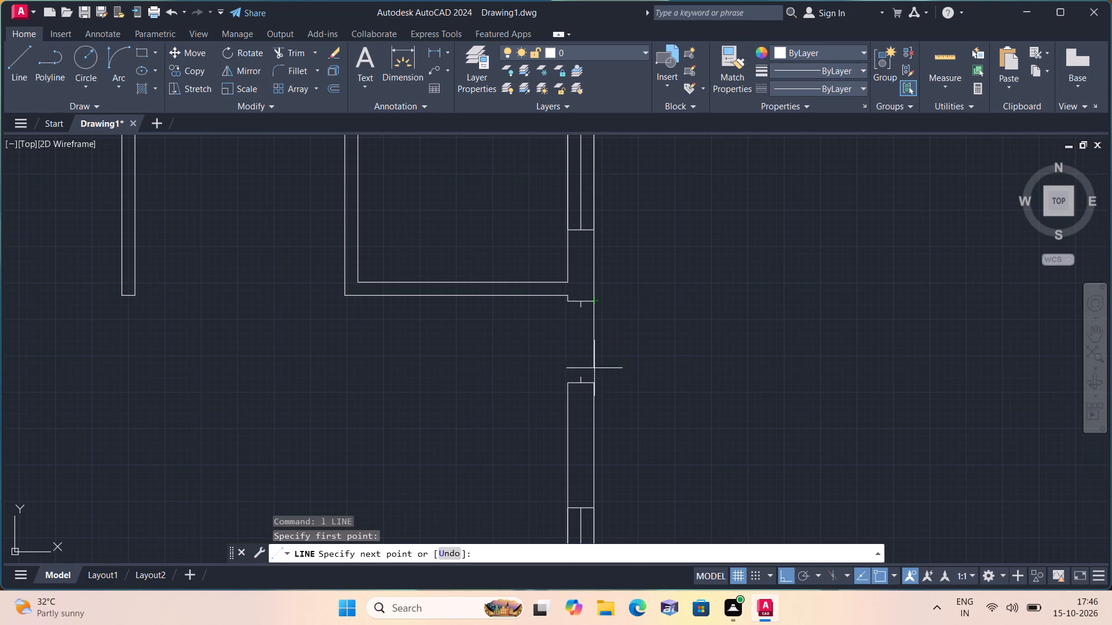
pyautogui.click(595, 380)
pyautogui.press('space')
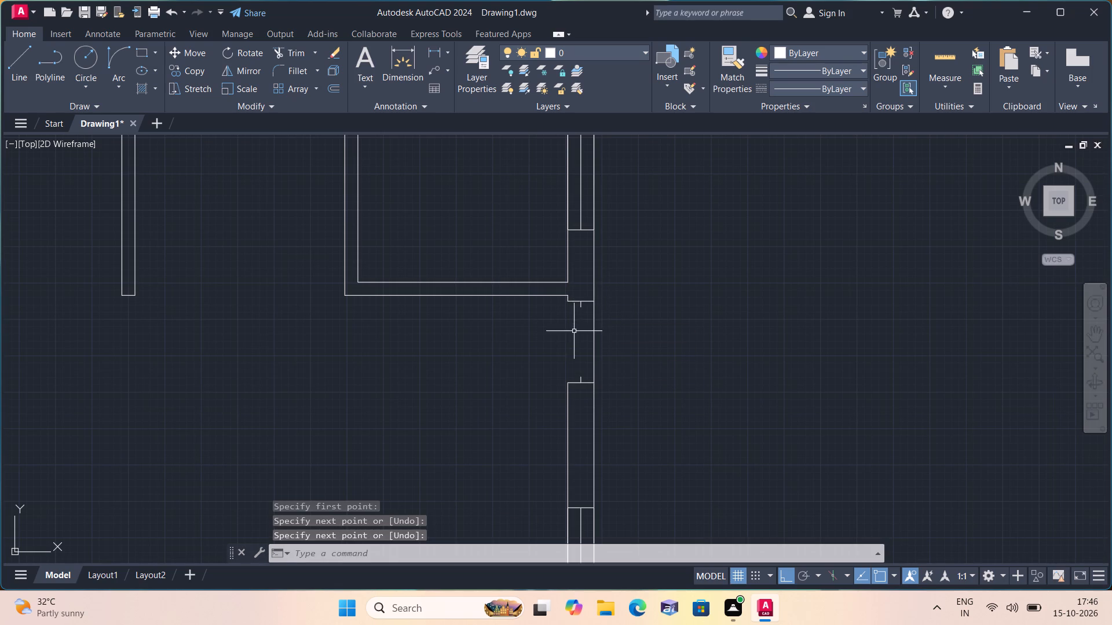
# Draw a 2' horizontal door leaf line into the room from the end of the upper doorway stub.
pyautogui.press('space')
pyautogui.click(580, 311)
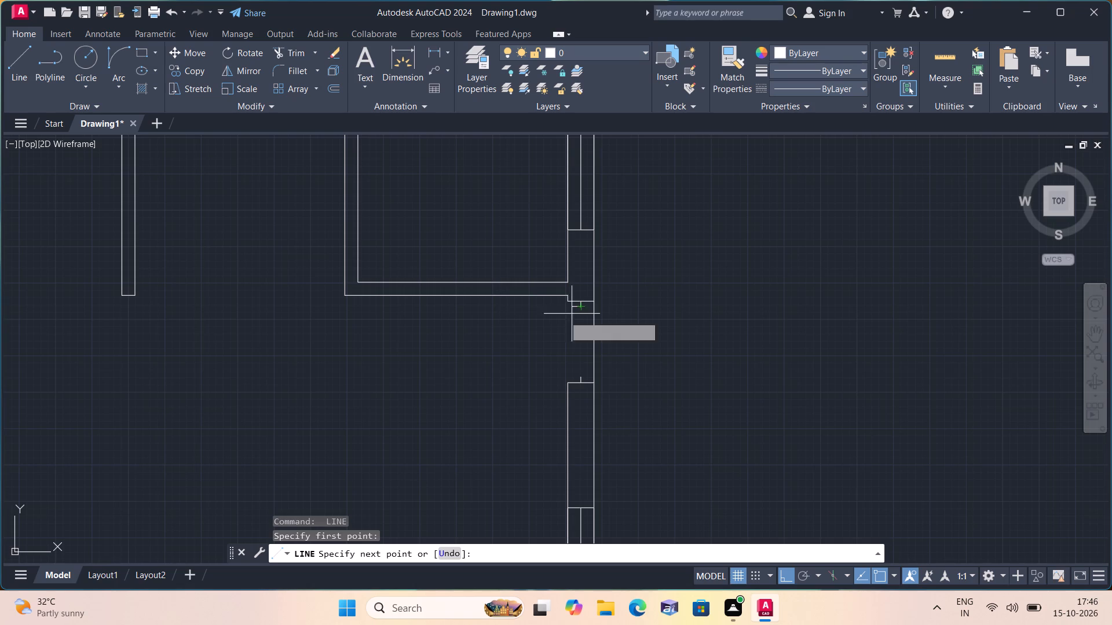
pyautogui.write("2'")
pyautogui.press('space')
pyautogui.press('Escape')
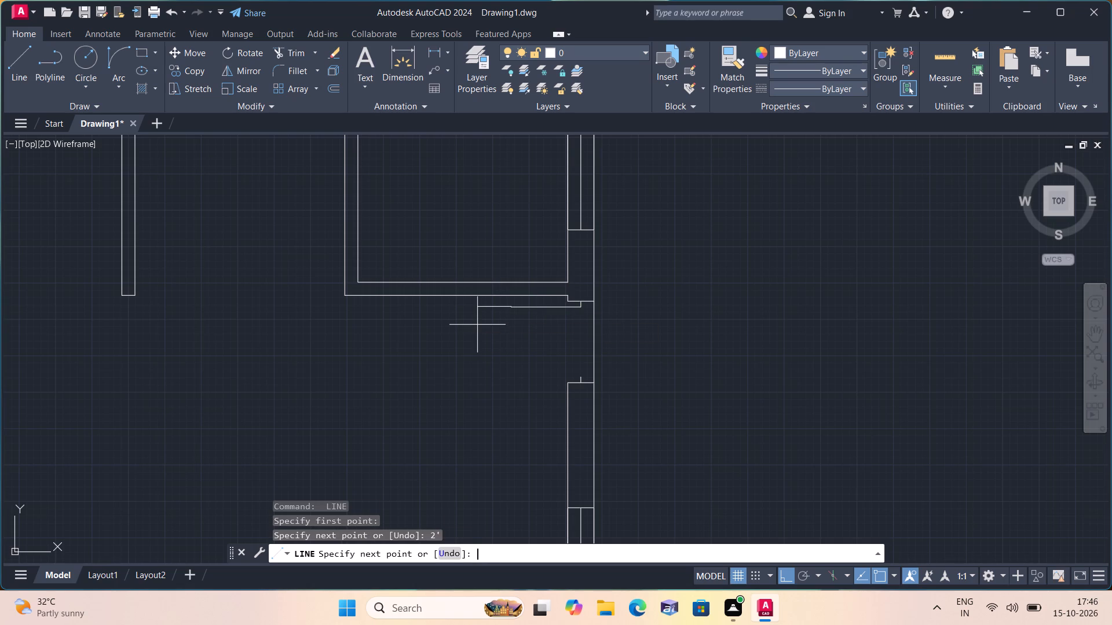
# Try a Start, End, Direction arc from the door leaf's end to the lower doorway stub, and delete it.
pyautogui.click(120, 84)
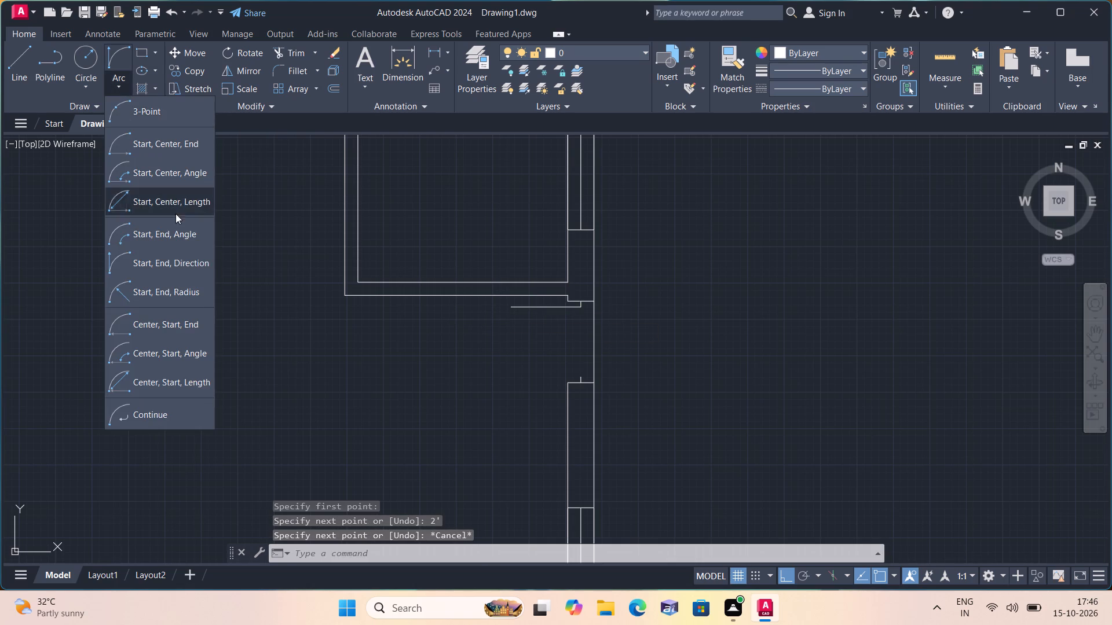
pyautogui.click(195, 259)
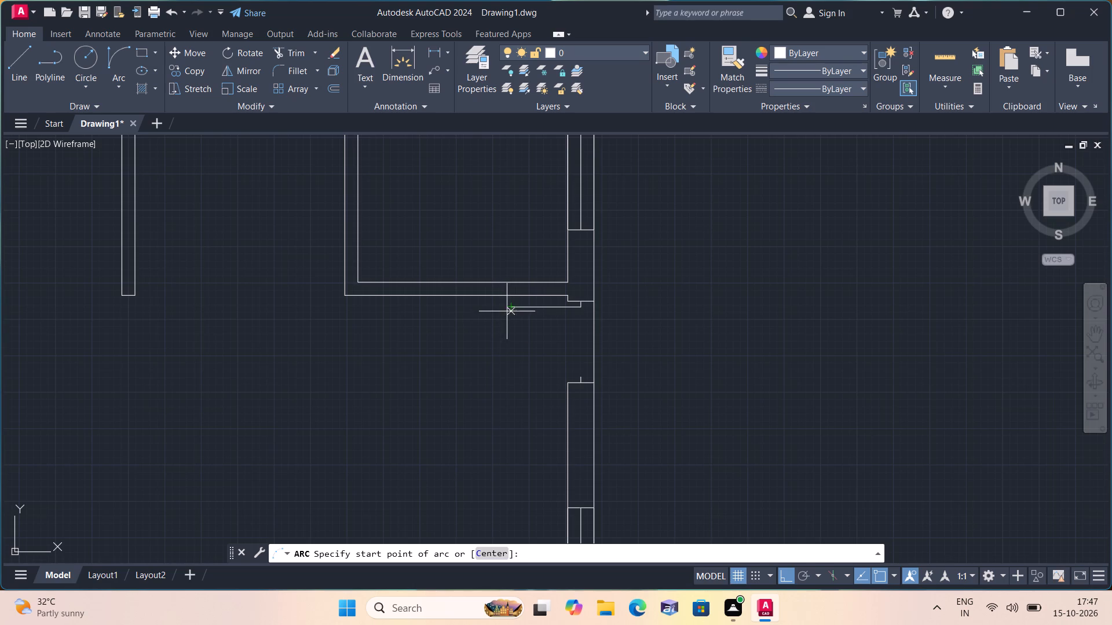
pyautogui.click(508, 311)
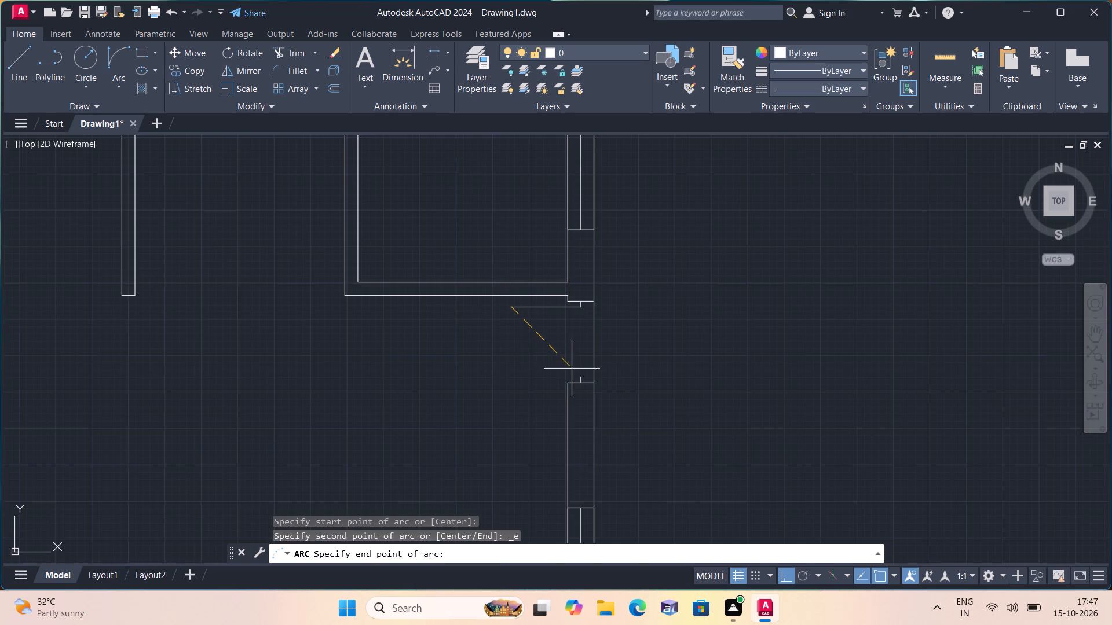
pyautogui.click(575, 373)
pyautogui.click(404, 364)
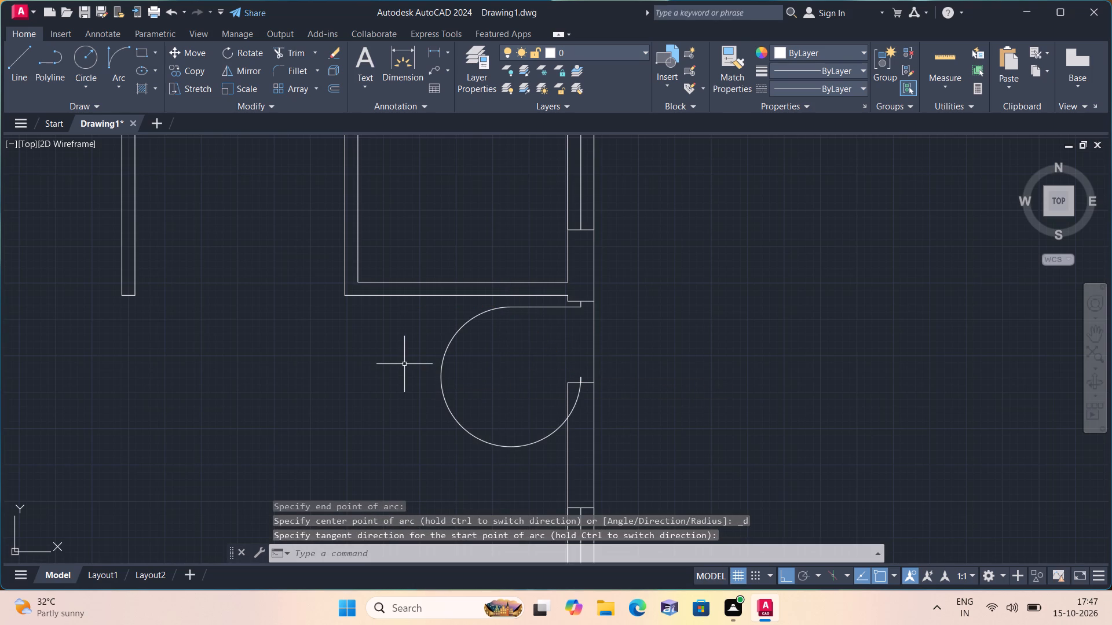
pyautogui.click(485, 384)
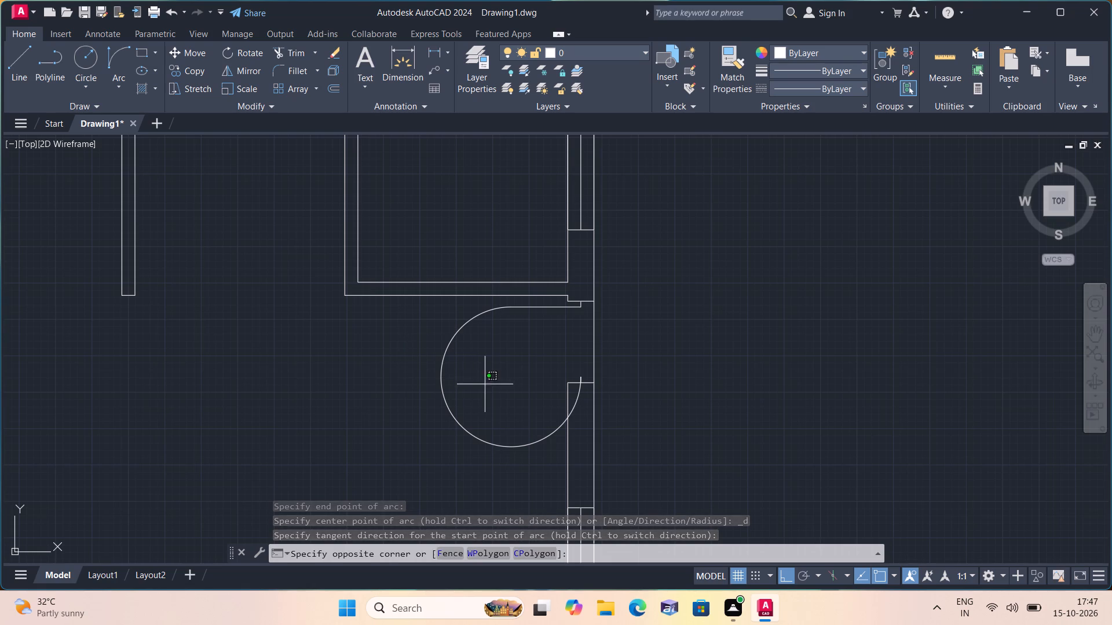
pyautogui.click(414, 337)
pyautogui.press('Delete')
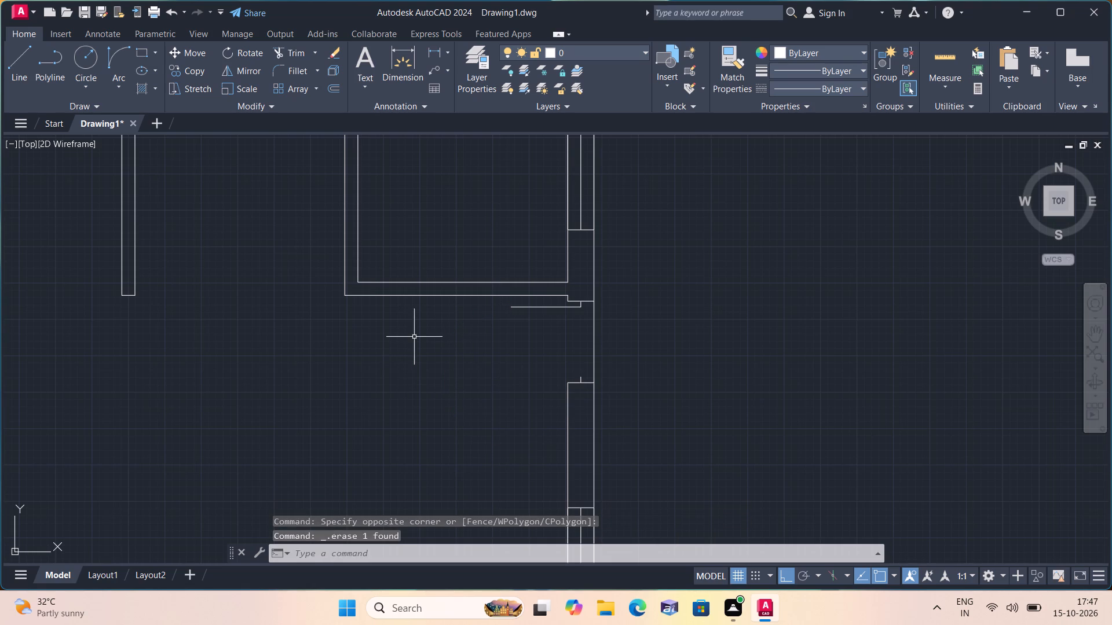
# Draw the door swing with a Start, End, Direction arc from the leaf's free end to the lower doorway stub, curving as a quarter circle.
pyautogui.click(123, 84)
pyautogui.click(164, 263)
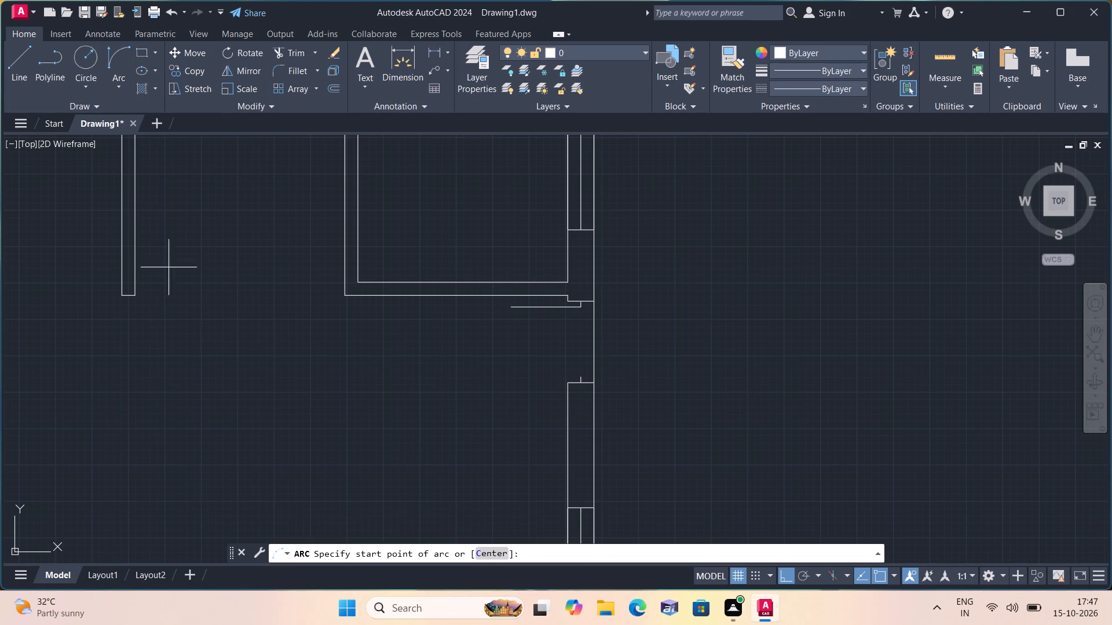
pyautogui.click(510, 306)
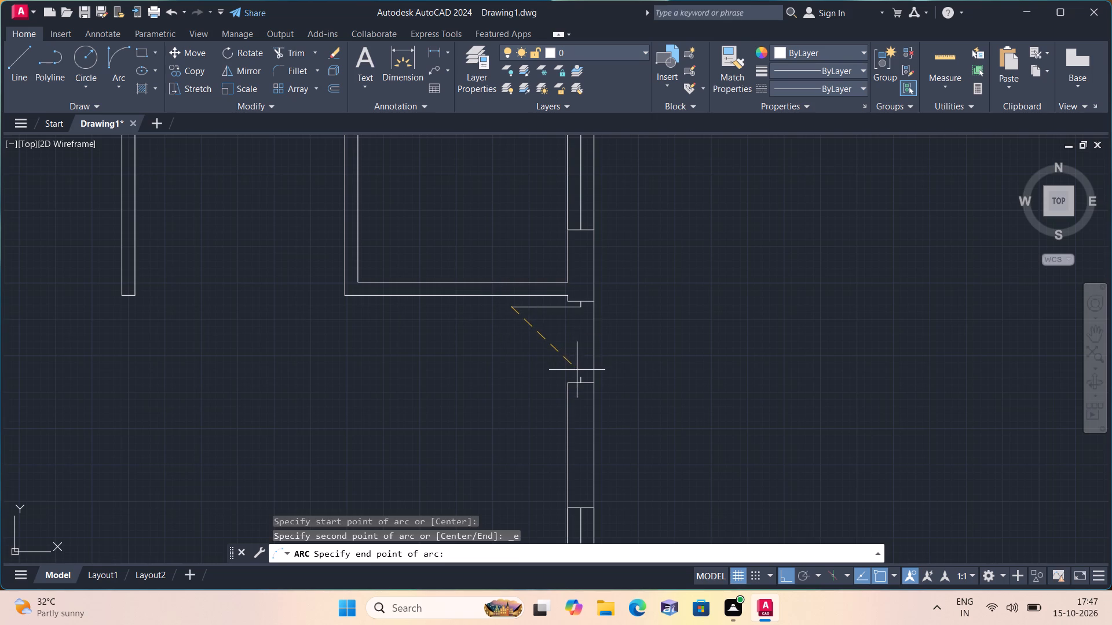
pyautogui.click(578, 373)
pyautogui.click(431, 371)
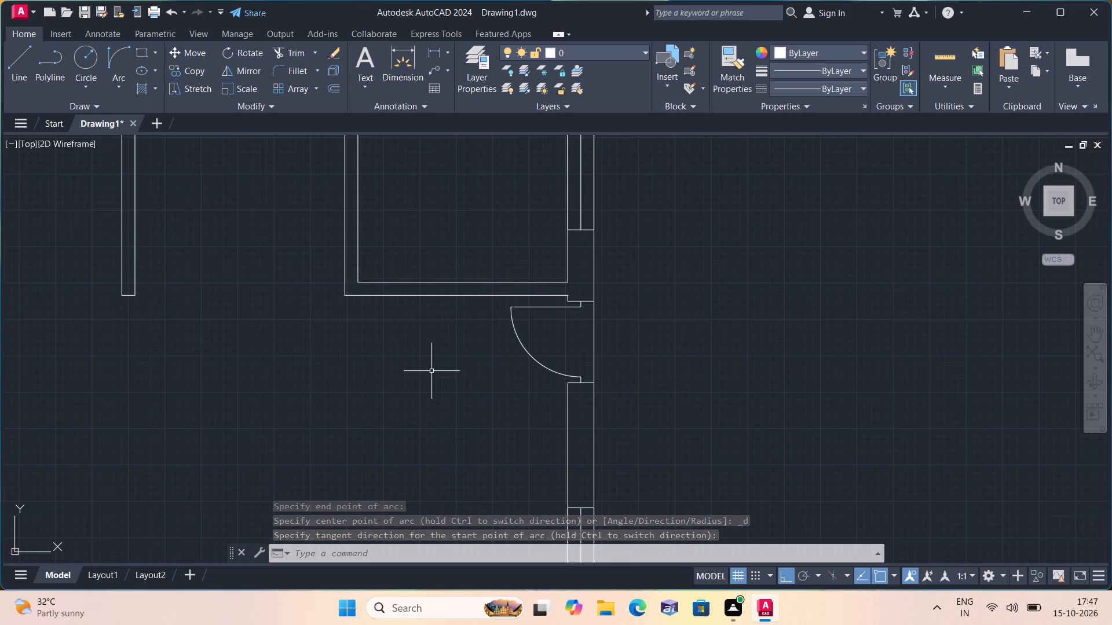
# Review the whole floor plan, checking its walls, doors, windows and stairs.
pyautogui.scroll(-1, 431, 371)
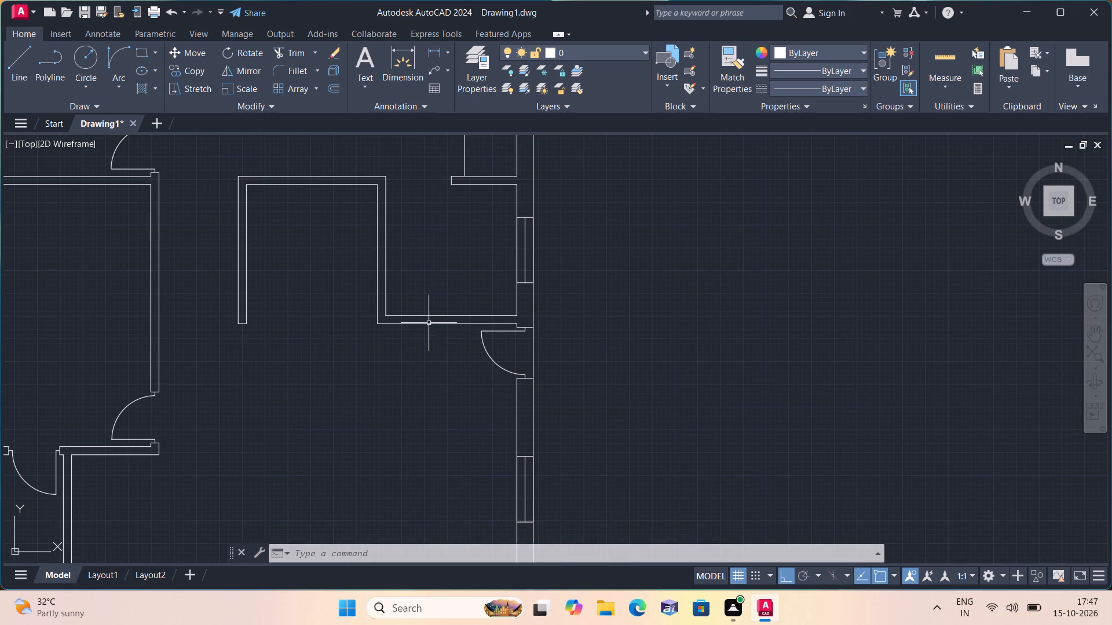
pyautogui.scroll(-1, 356, 300)
pyautogui.middleClick(380, 343)
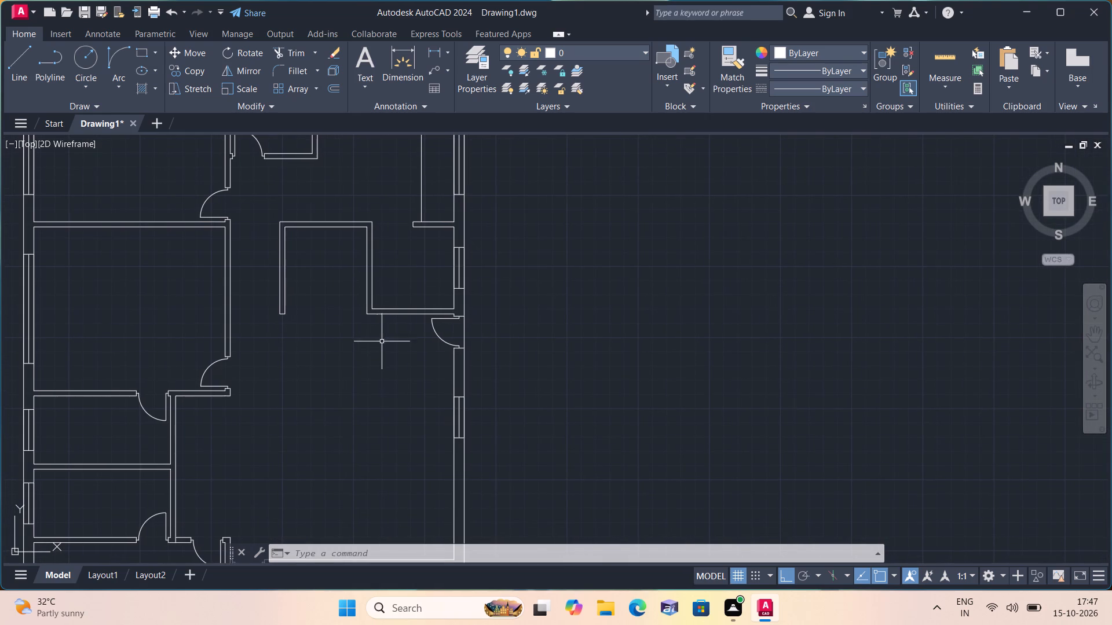
pyautogui.scroll(-1, 459, 338)
pyautogui.middleClick(350, 341)
pyautogui.scroll(-2, 349, 341)
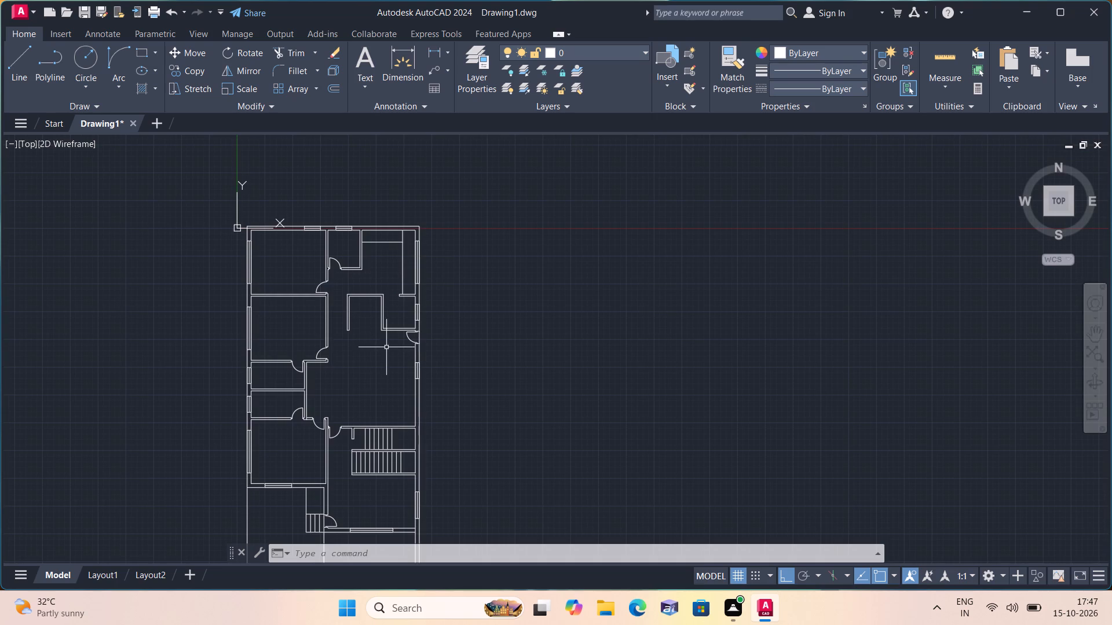
pyautogui.scroll(1, 309, 247)
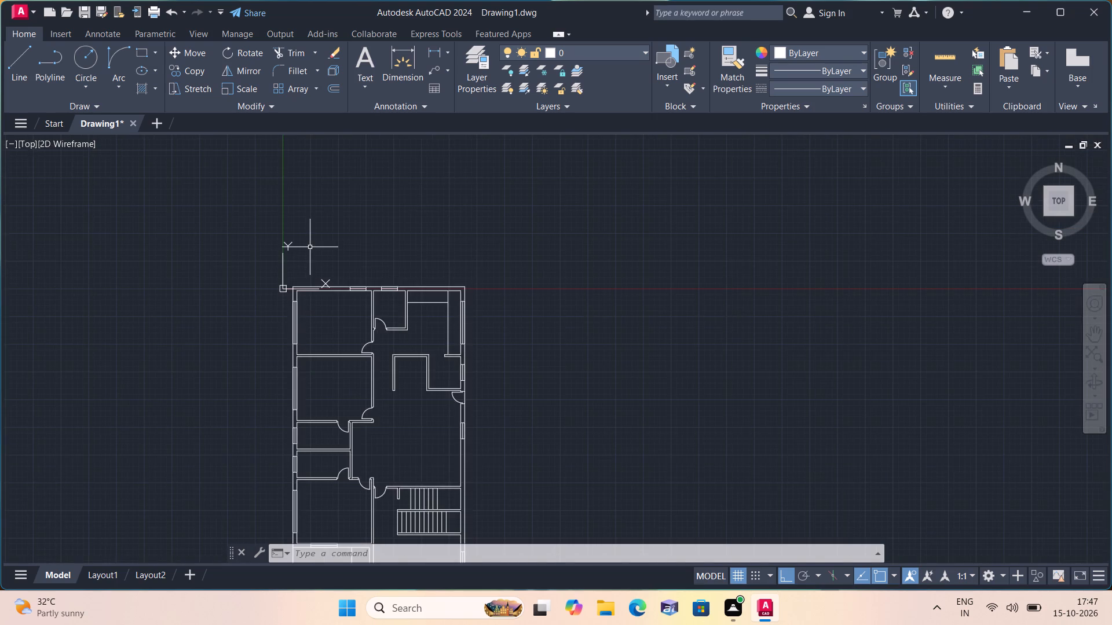
pyautogui.scroll(1, 310, 247)
pyautogui.moveTo(438, 270); pyautogui.dragTo(476, 137, button='middle')
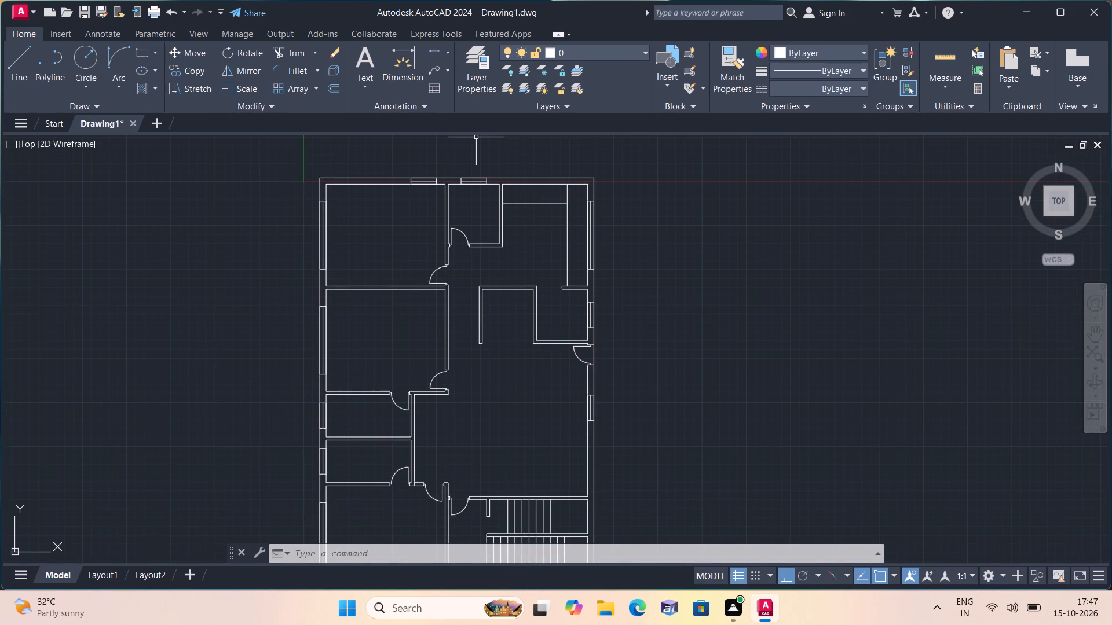
pyautogui.scroll(-1, 476, 137)
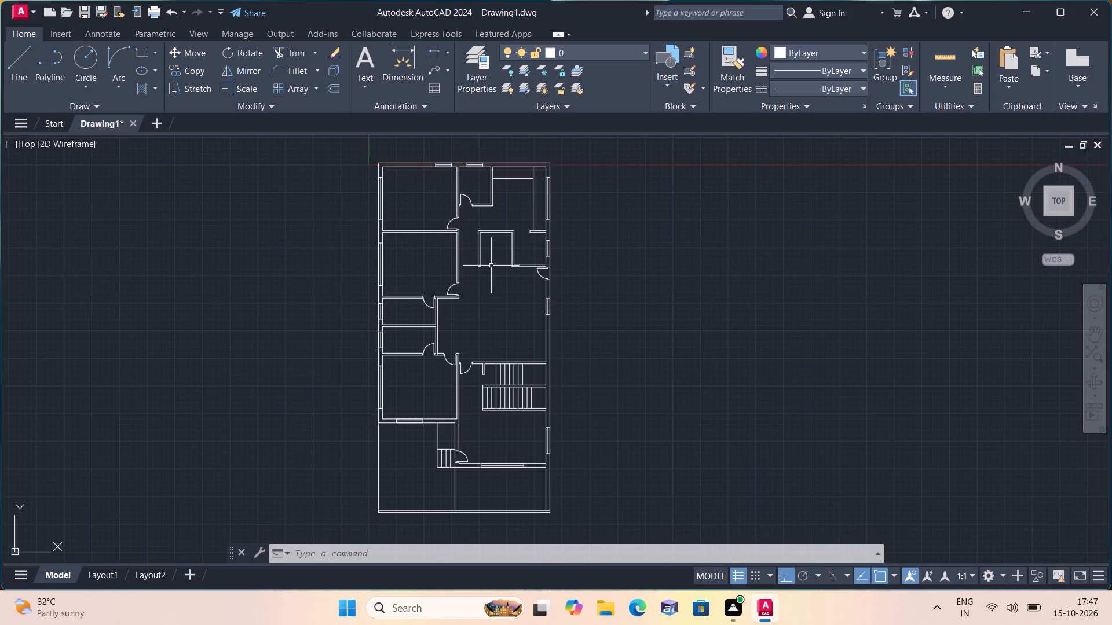
pyautogui.scroll(1, 491, 266)
pyautogui.scroll(-1, 498, 308)
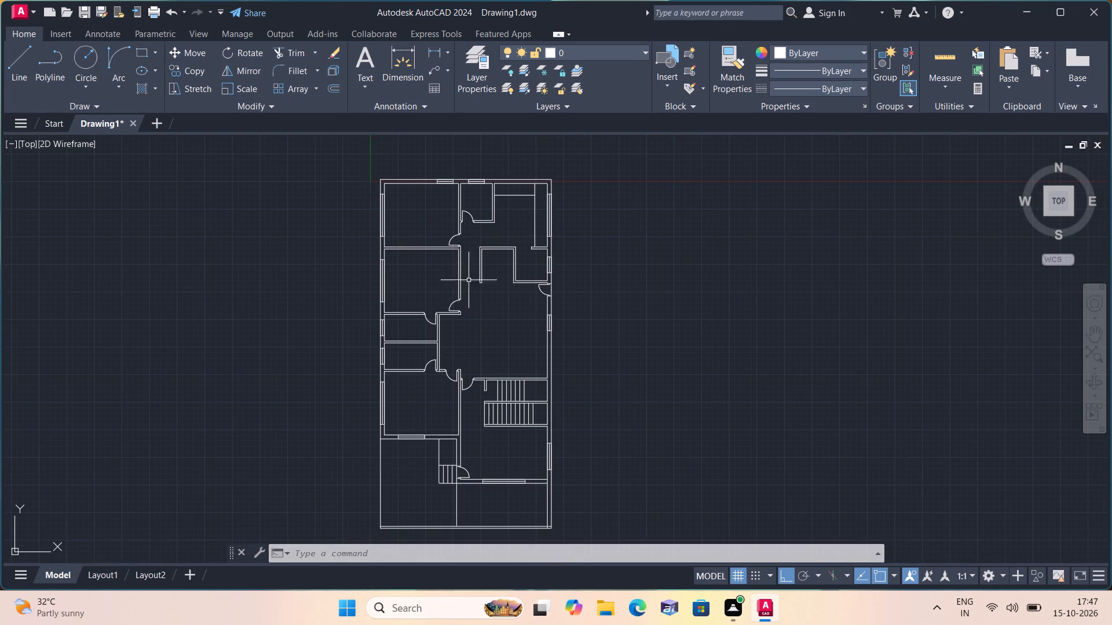
pyautogui.moveTo(453, 259); pyautogui.dragTo(481, 325, button='middle')
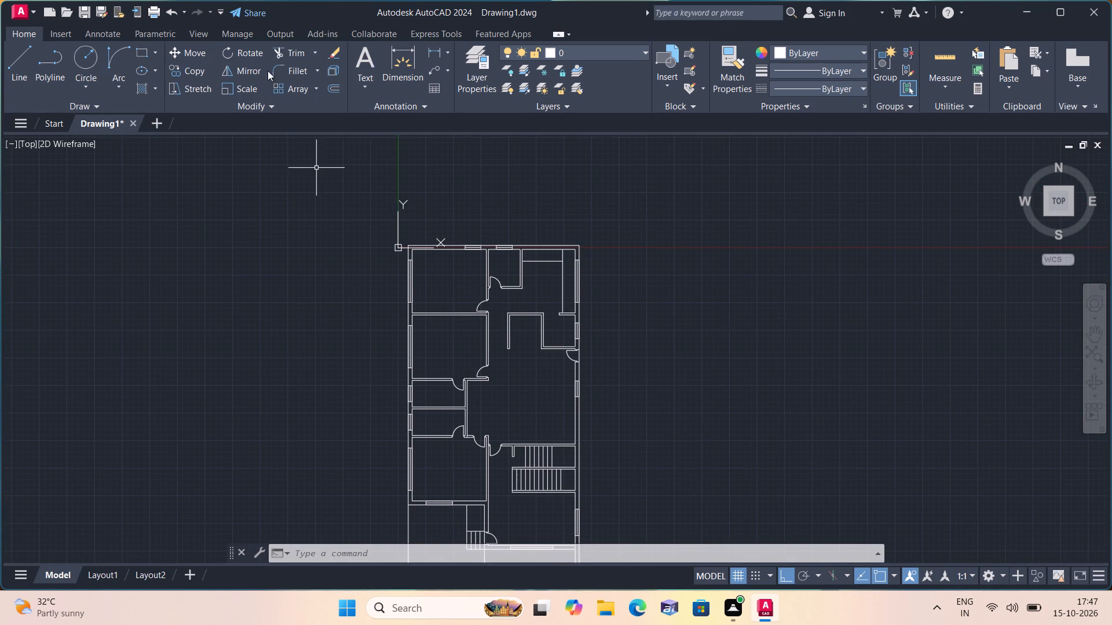
# Add a linear dimension across the plan's full width between the two upper outer corners, placed above the top wall.
pyautogui.click(444, 57)
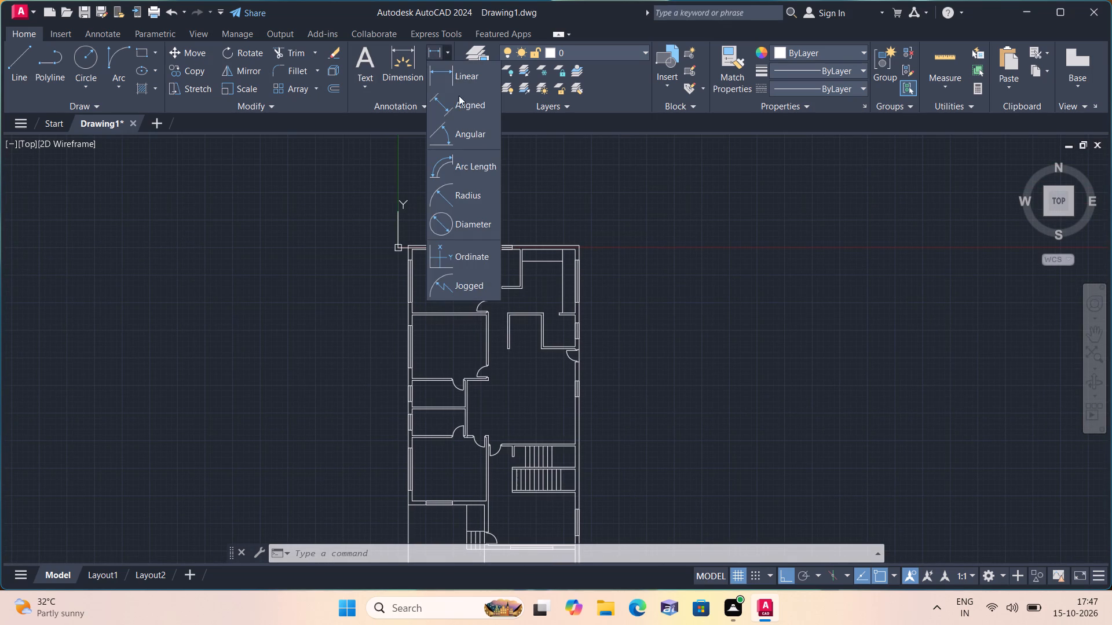
pyautogui.click(467, 80)
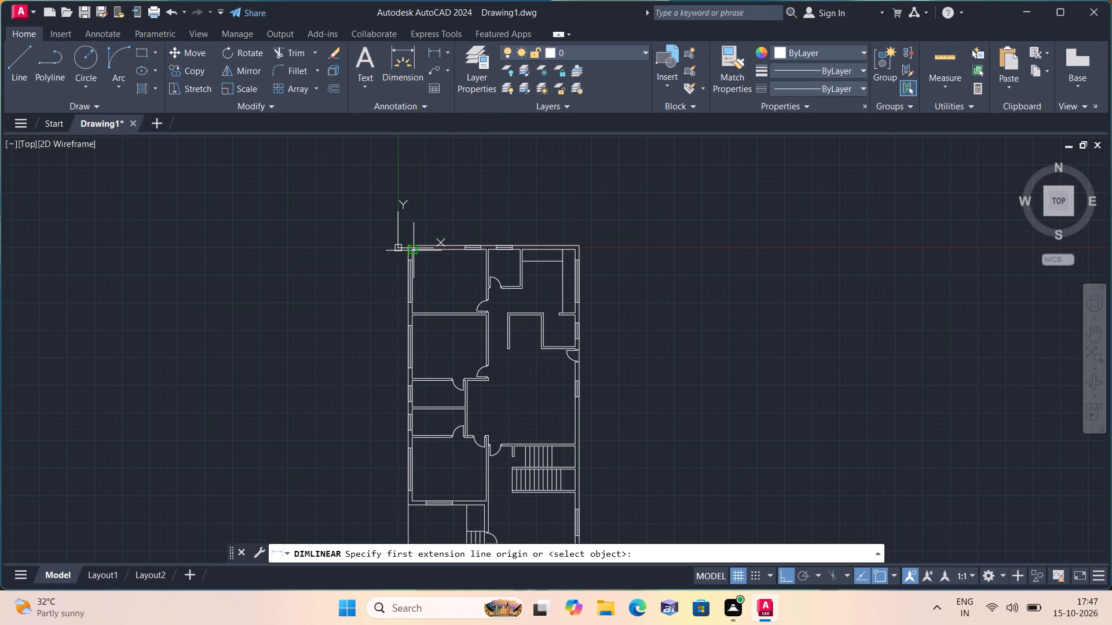
pyautogui.click(411, 246)
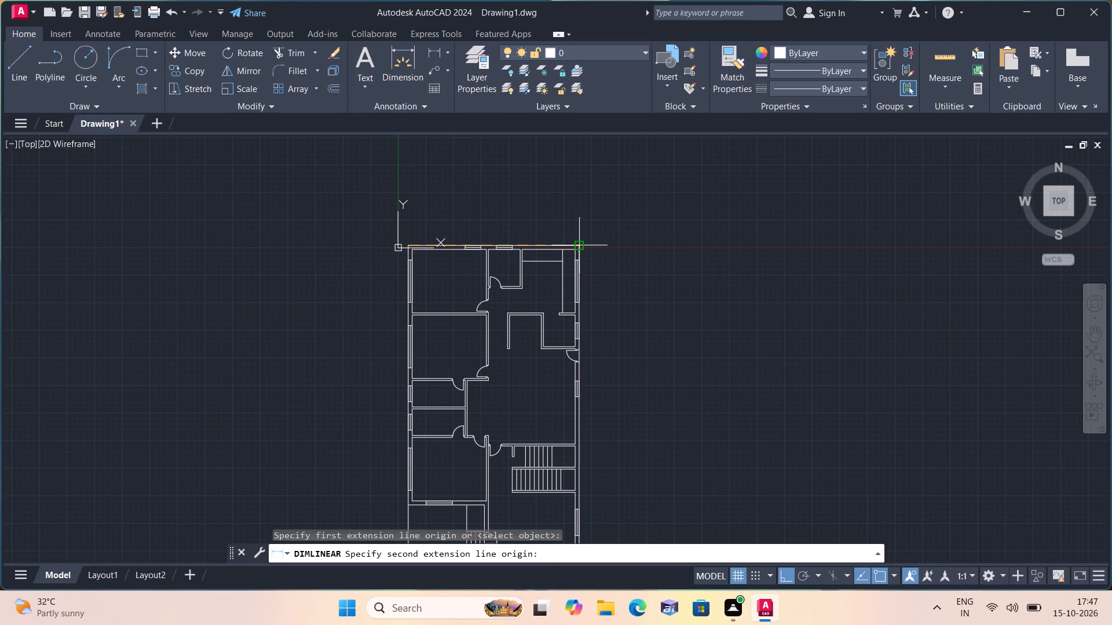
pyautogui.click(581, 245)
pyautogui.click(576, 206)
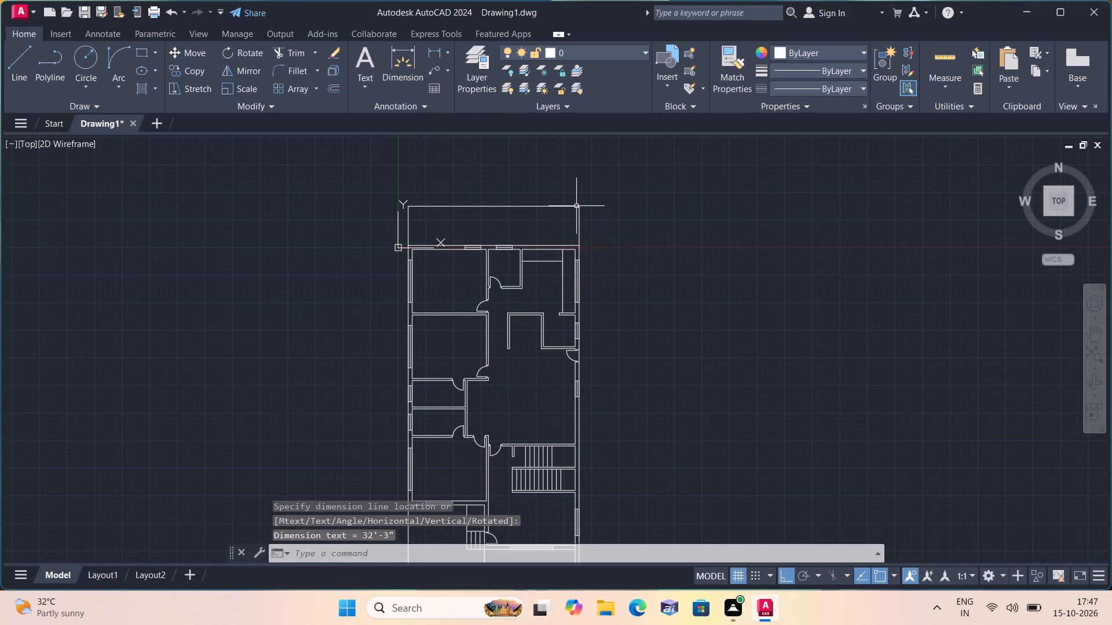
# Add a vertical linear dimension along the plan's left side, from the upper outer corner to the bottom outer corner, placed outside the wall.
pyautogui.click(450, 52)
pyautogui.click(459, 75)
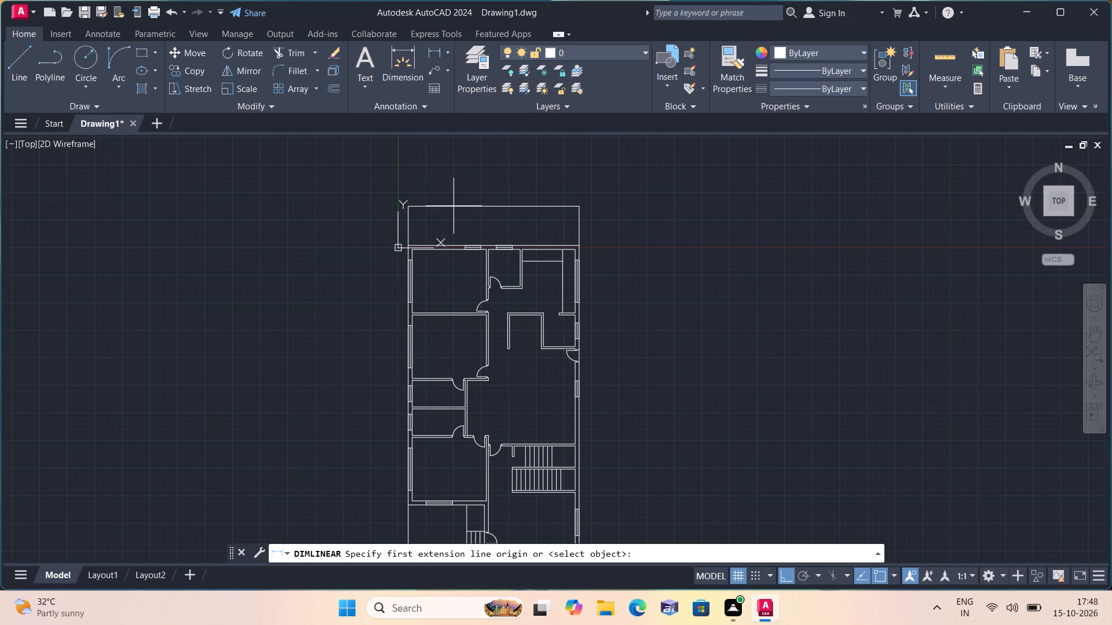
pyautogui.click(408, 245)
pyautogui.moveTo(405, 245); pyautogui.dragTo(386, 170, button='middle')
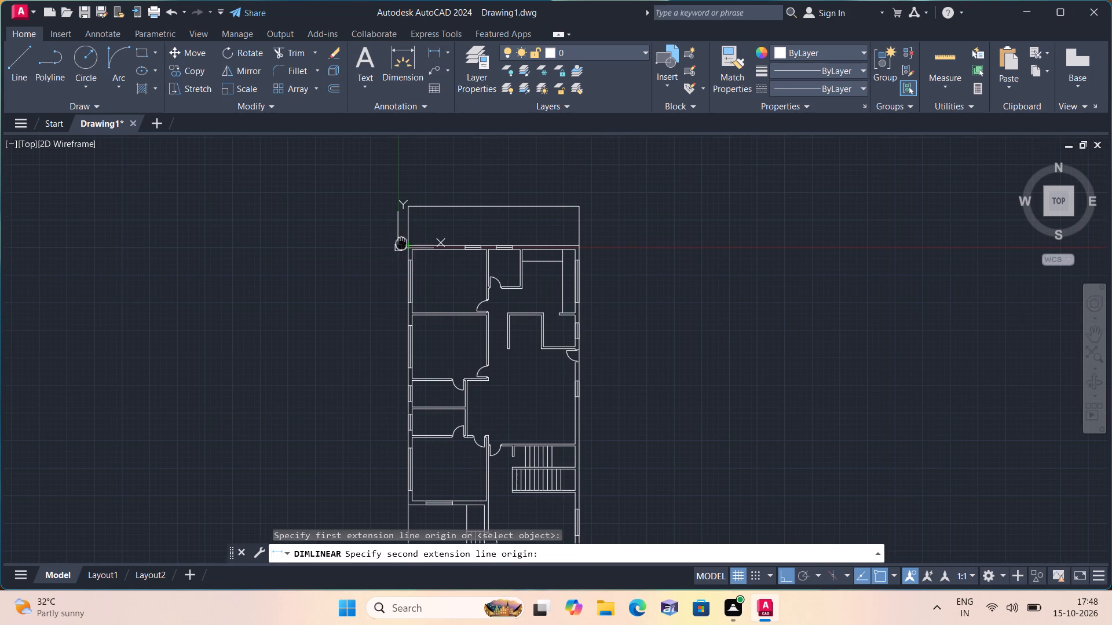
pyautogui.moveTo(386, 170); pyautogui.dragTo(397, 142, button='middle')
pyautogui.scroll(-1, 401, 139)
pyautogui.scroll(3, 401, 365)
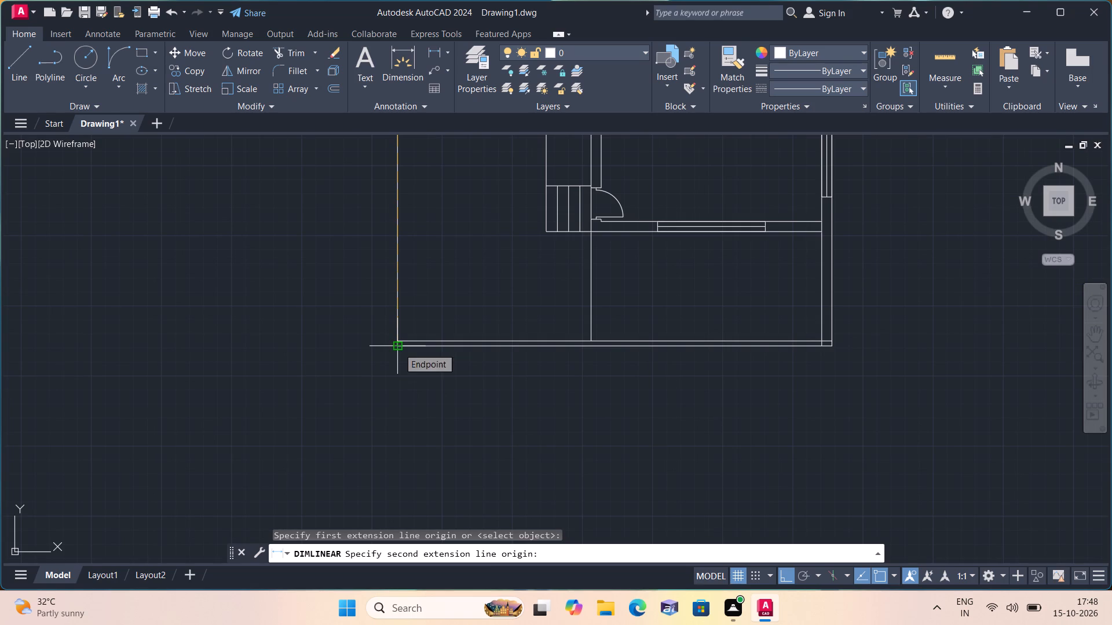
pyautogui.scroll(2, 398, 345)
pyautogui.click(396, 344)
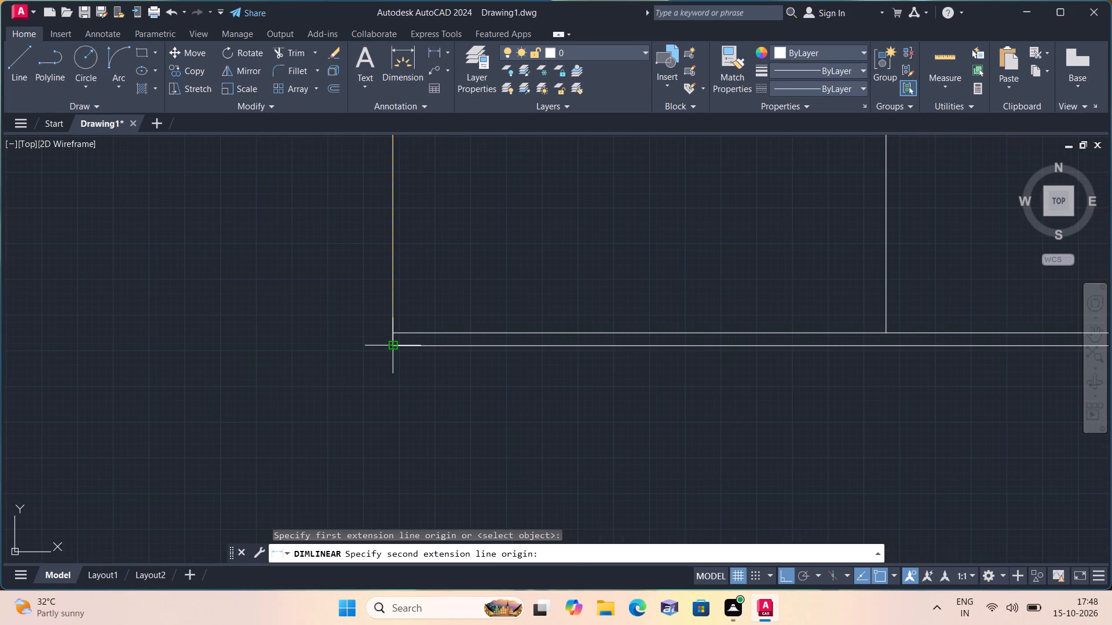
pyautogui.click(342, 337)
# Select the left-side dimension and all similar dimensions, and set their text height to 6".
pyautogui.click(370, 377)
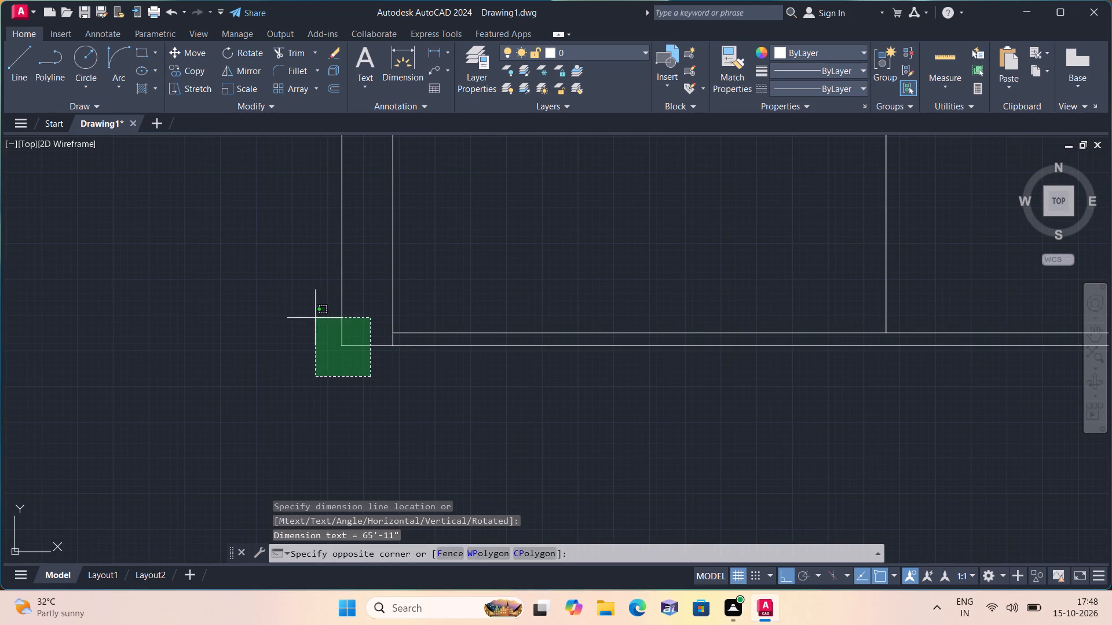
pyautogui.click(290, 305)
pyautogui.rightClick(290, 305)
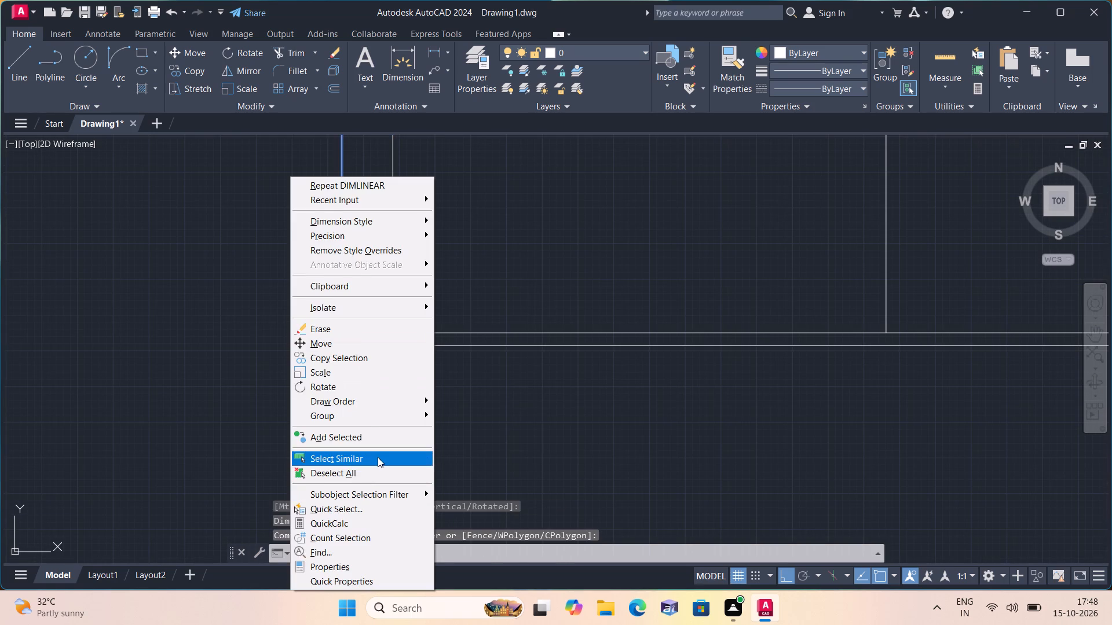
pyautogui.click(378, 457)
pyautogui.rightClick(401, 407)
pyautogui.click(440, 382)
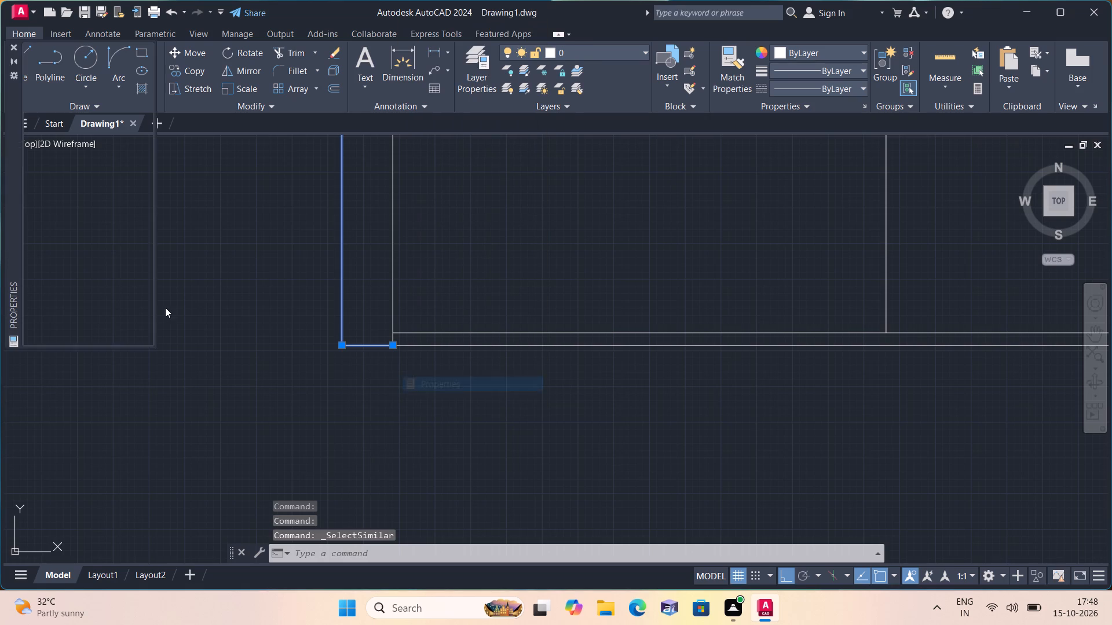
pyautogui.scroll(-5, 118, 325)
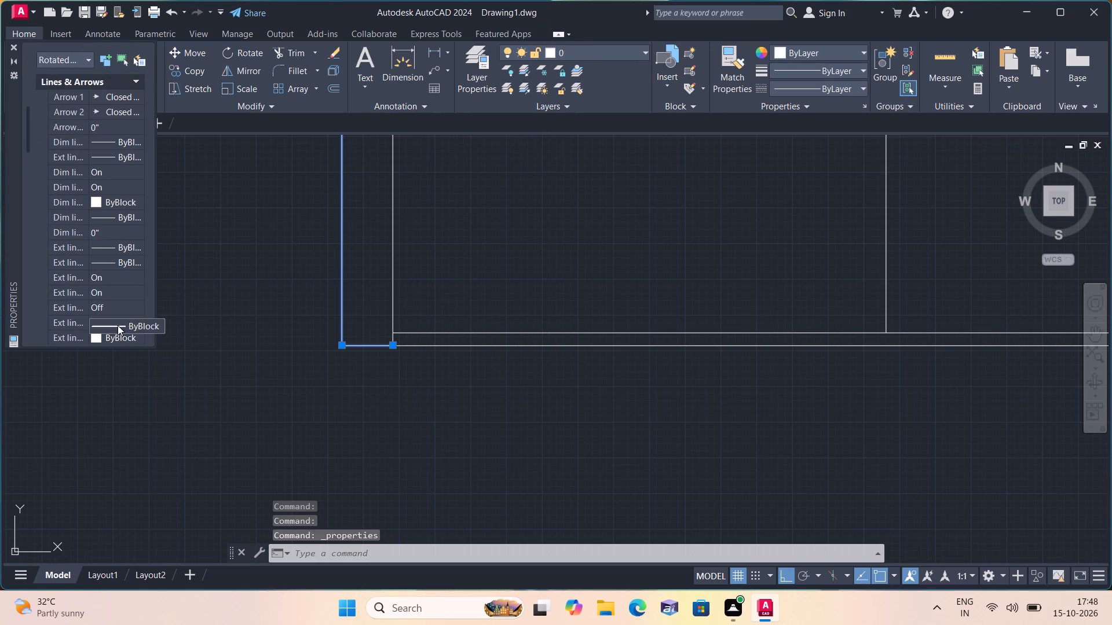
pyautogui.scroll(-3, 89, 274)
pyautogui.click(116, 231)
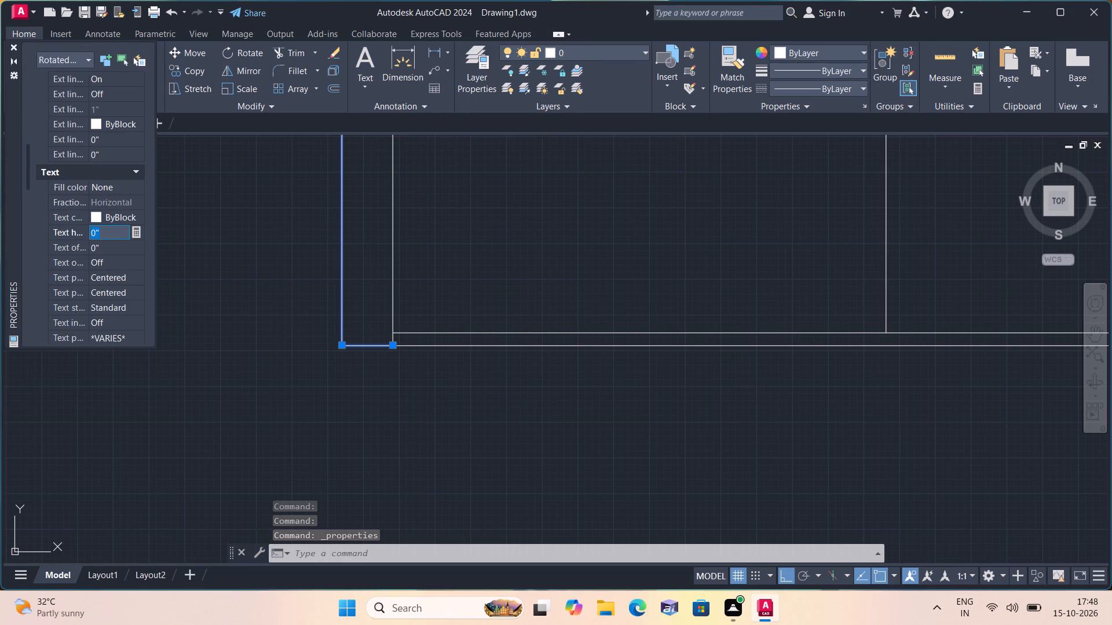
pyautogui.press('BackSpace')
pyautogui.press('6')
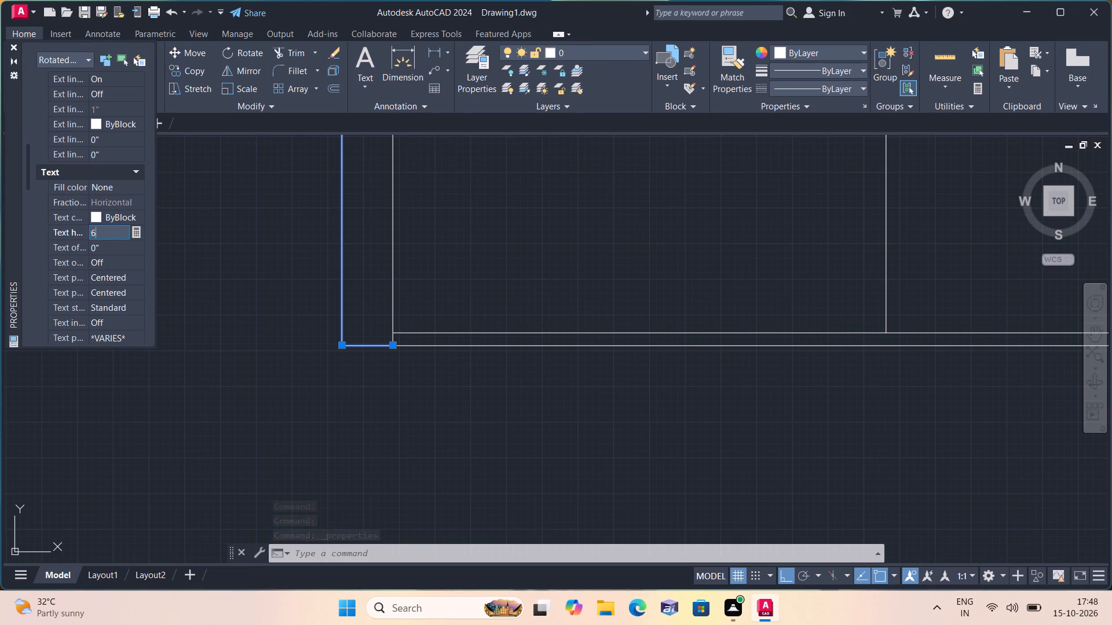
pyautogui.hotkey('shift', '"')
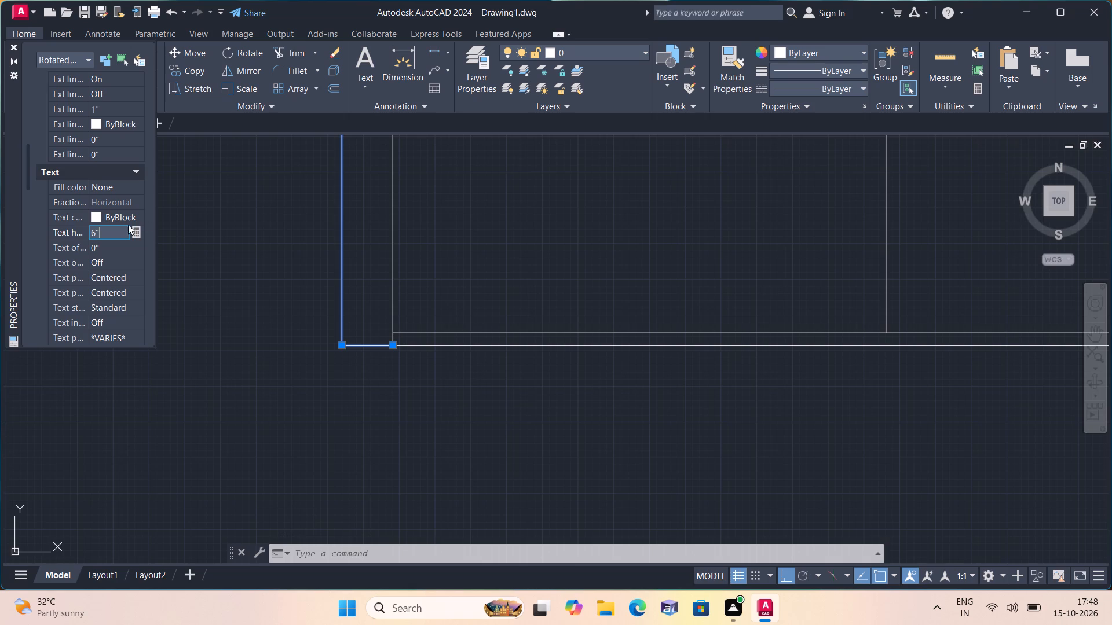
pyautogui.click(244, 210)
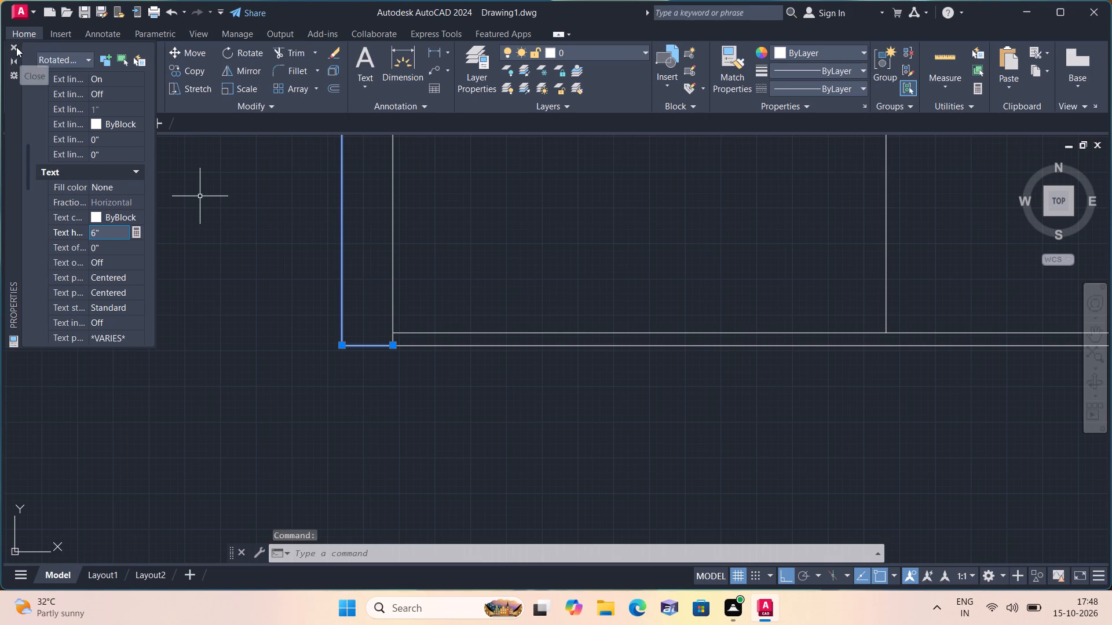
pyautogui.click(16, 47)
pyautogui.press('Escape')
# Draw a line across the right outer wall's thickness, continuing the lower face of the front window wall to the outer face.
pyautogui.scroll(-2, 200, 244)
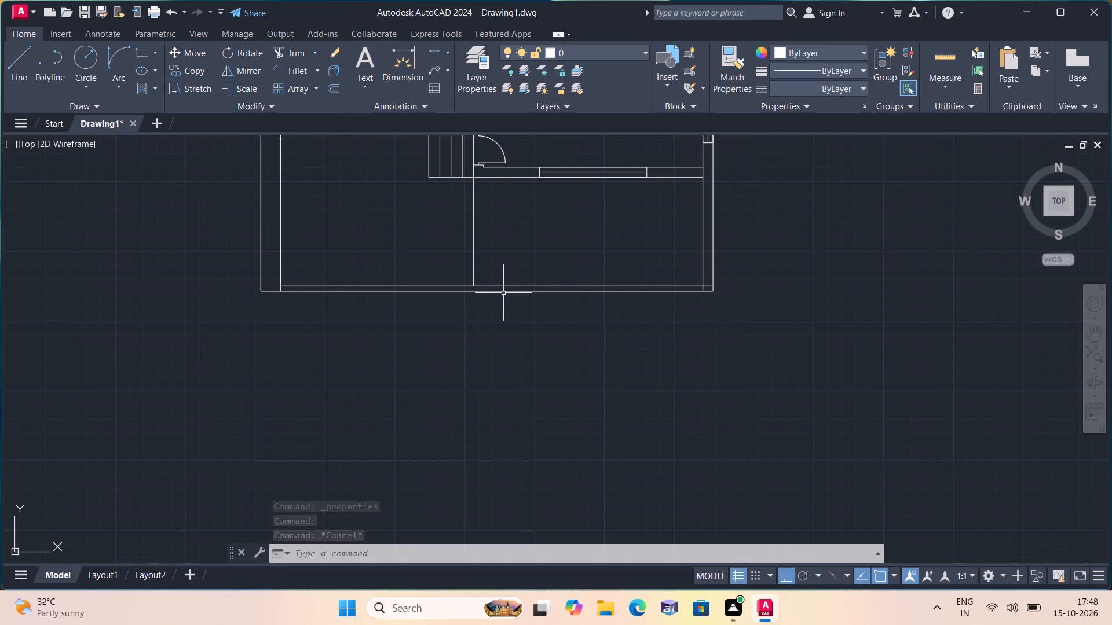
pyautogui.write('l')
pyautogui.press('space')
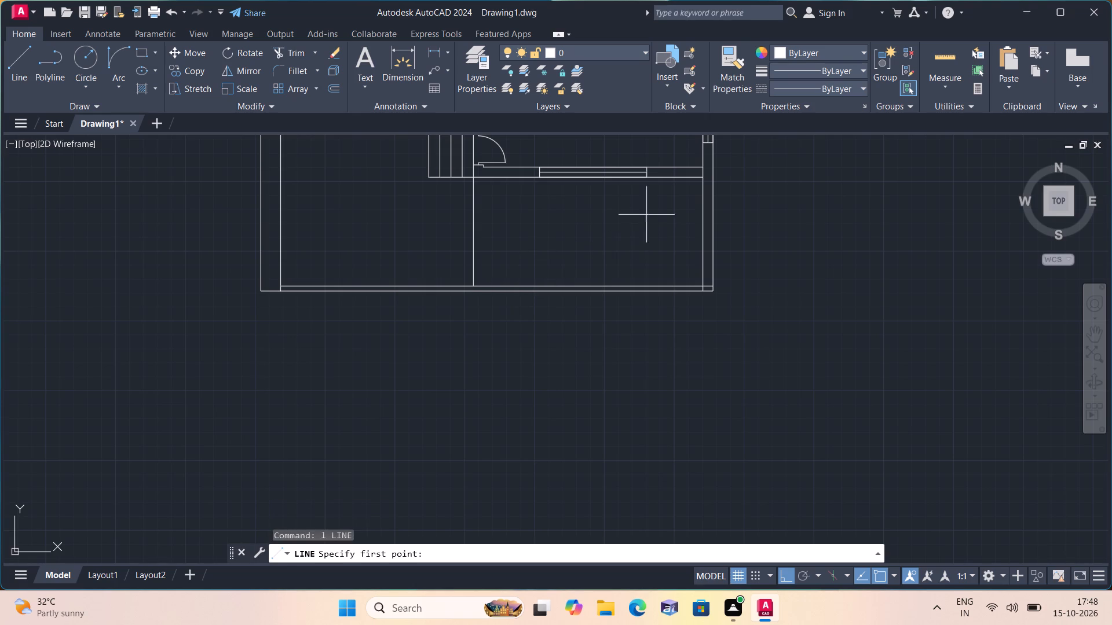
pyautogui.click(701, 178)
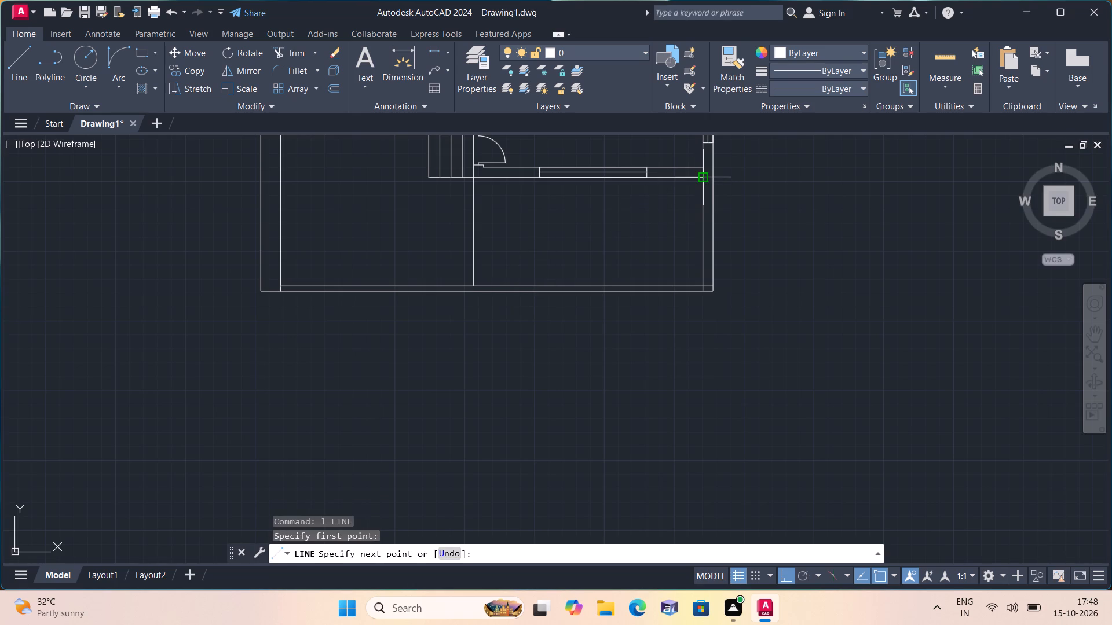
pyautogui.click(715, 180)
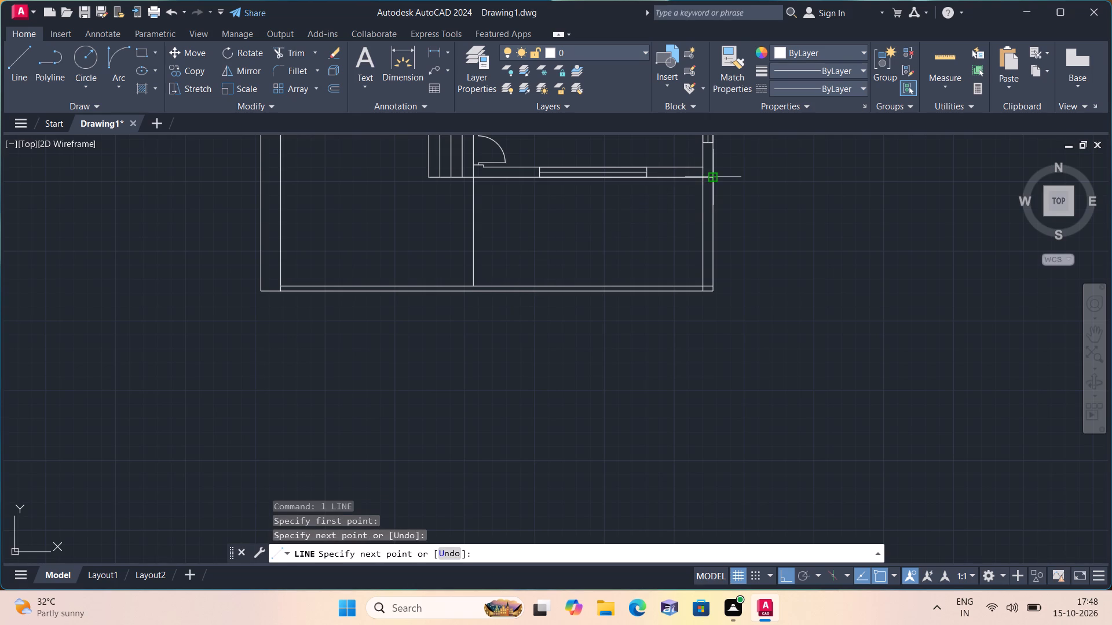
pyautogui.press('space')
# Trim the right wall's inner line at the front wall junction, along the front open area, and at the bottom corner.
pyautogui.write('trim')
pyautogui.press('space')
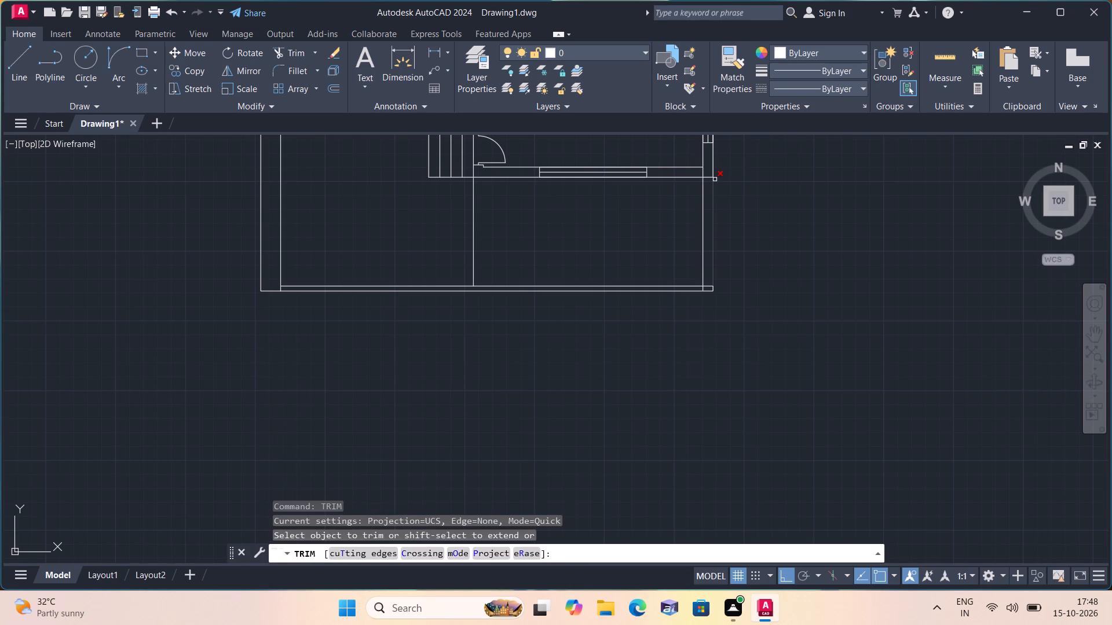
pyautogui.scroll(1, 689, 165)
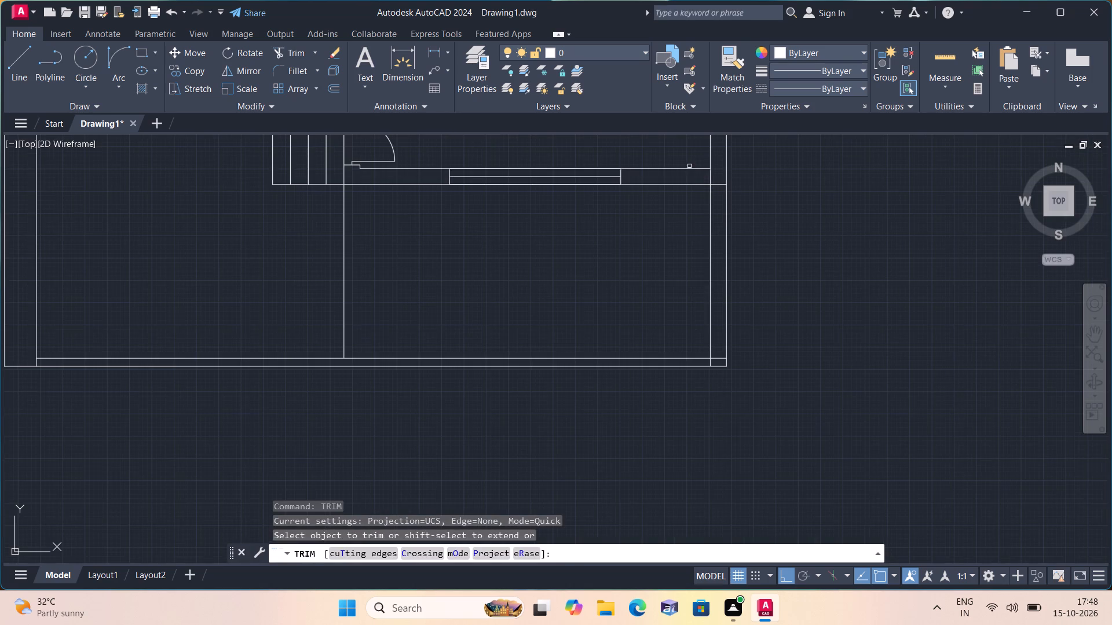
pyautogui.click(711, 177)
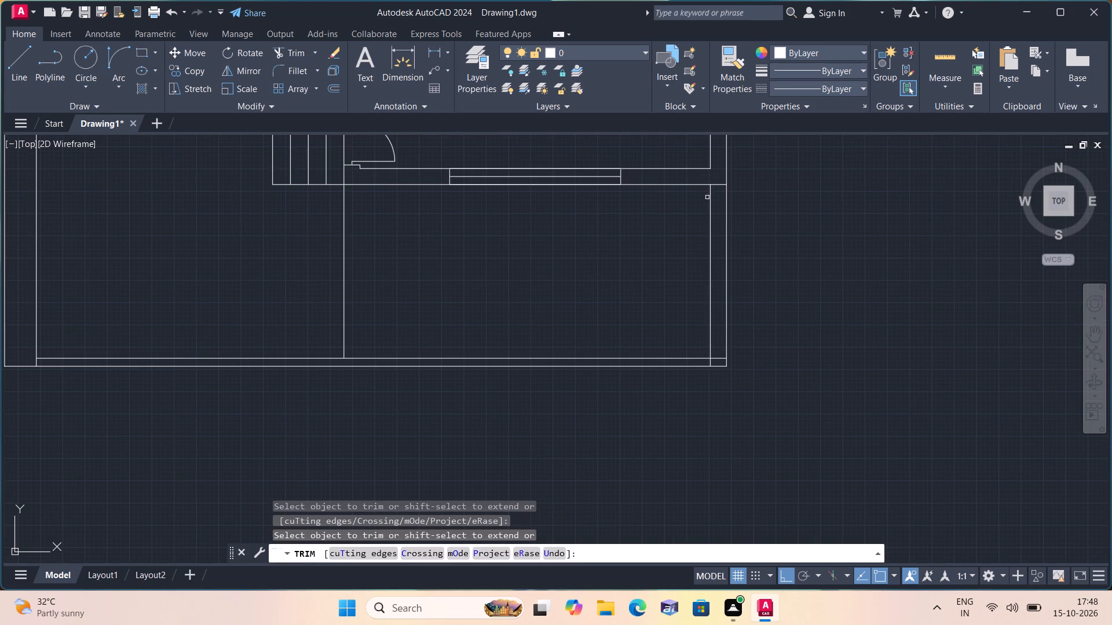
pyautogui.click(709, 200)
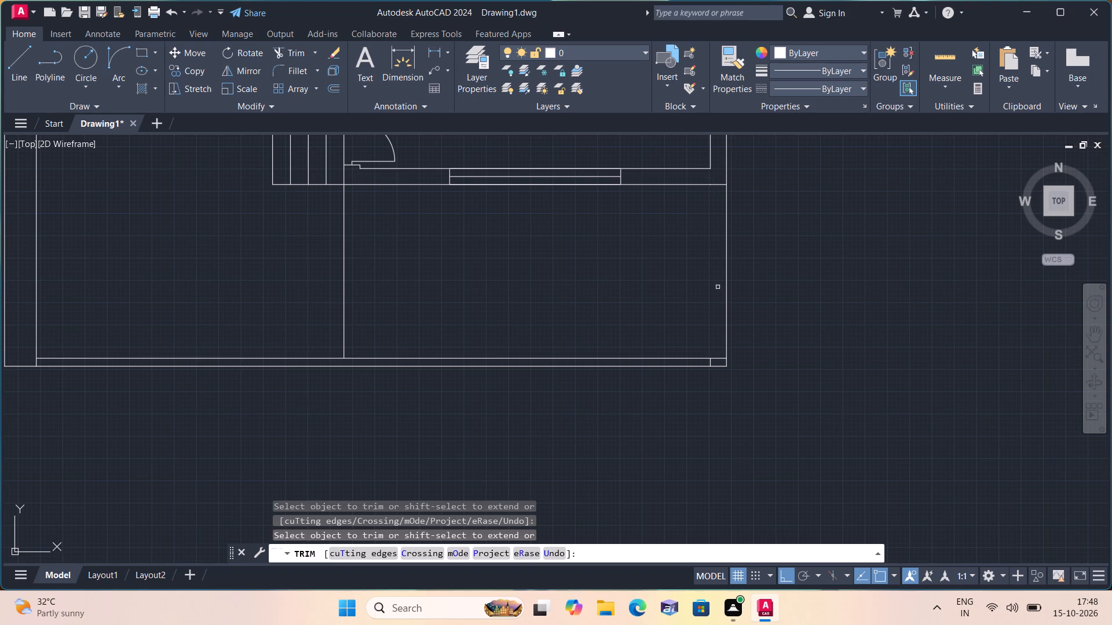
pyautogui.scroll(1, 706, 356)
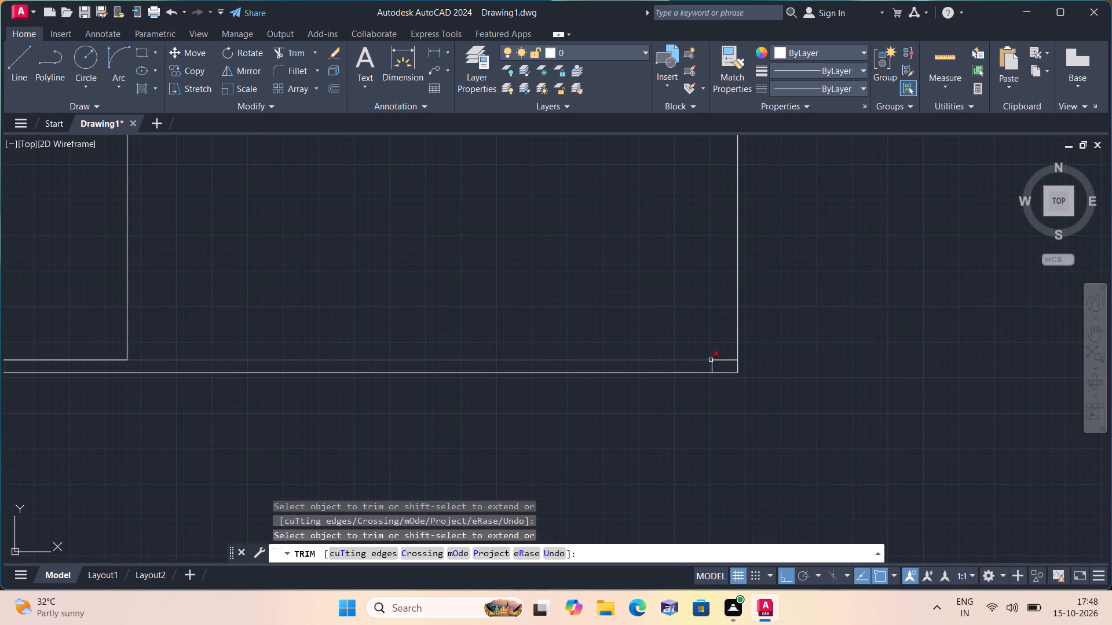
pyautogui.click(711, 365)
pyautogui.scroll(-2, 705, 362)
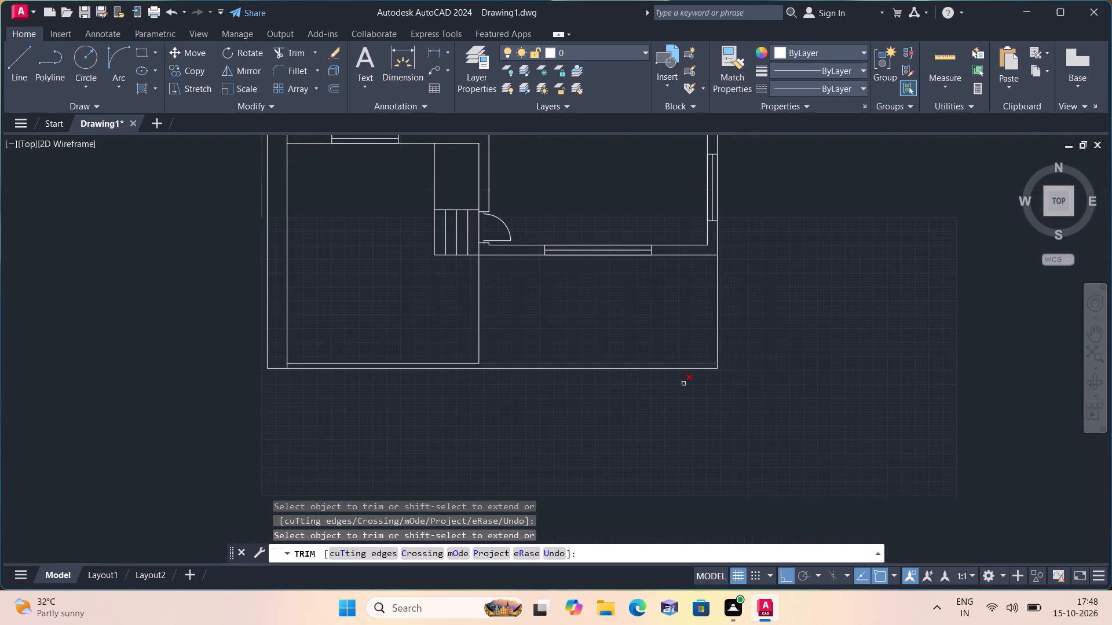
pyautogui.moveTo(324, 402); pyautogui.dragTo(332, 442, button='middle')
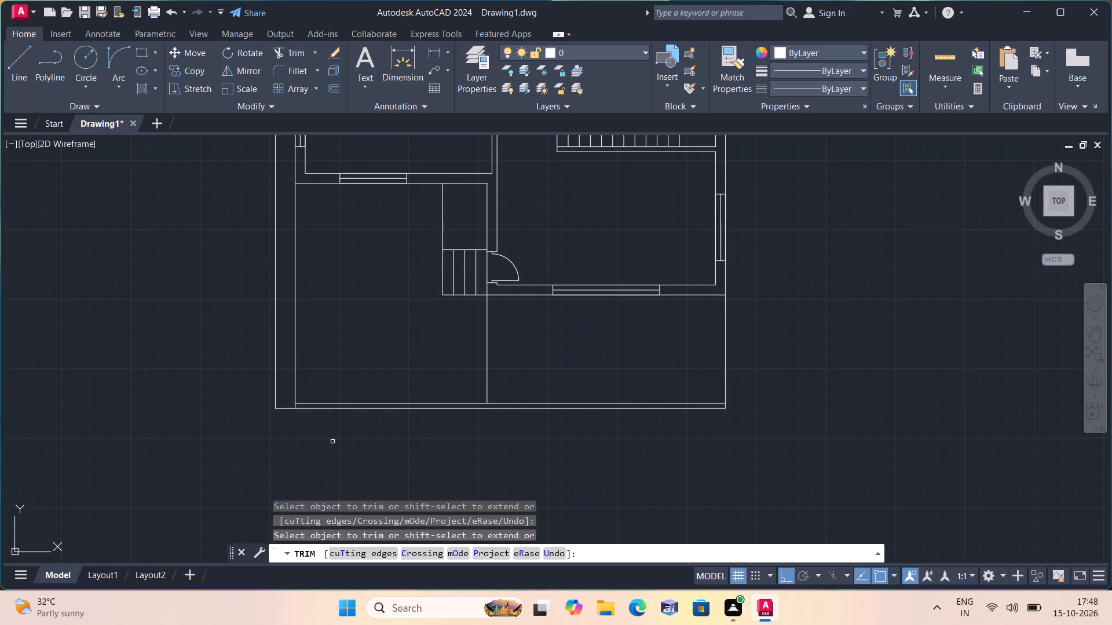
pyautogui.scroll(-1, 332, 442)
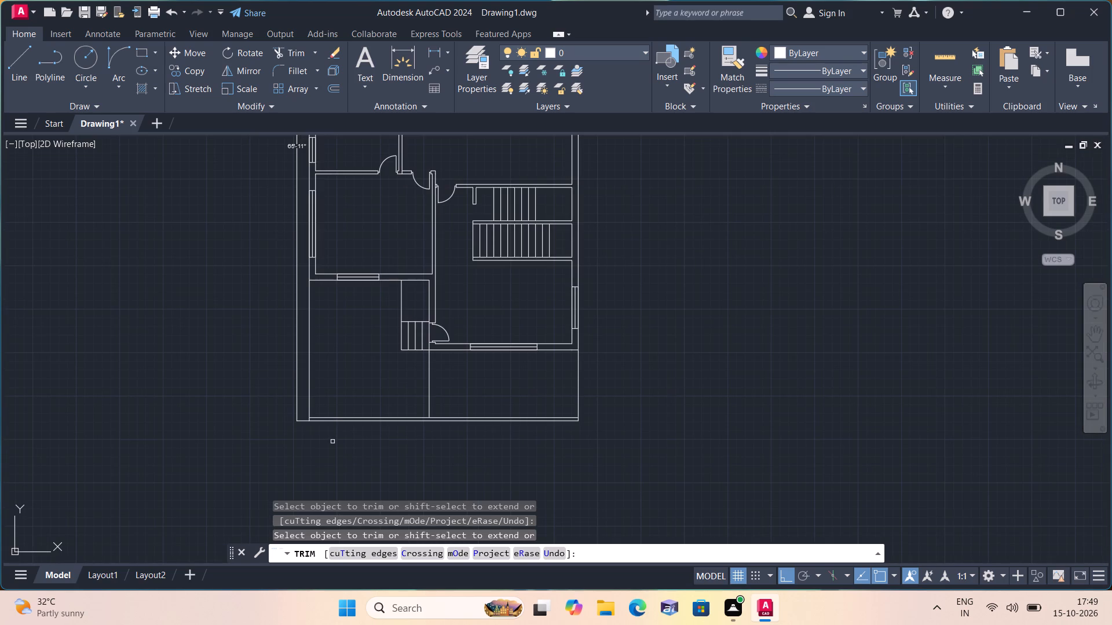
pyautogui.press('Escape')
# Draw a horizontal direction line into the lower stair flight, ending in the upper half of an arrowhead with an upright edge of about 3".
pyautogui.press('l')
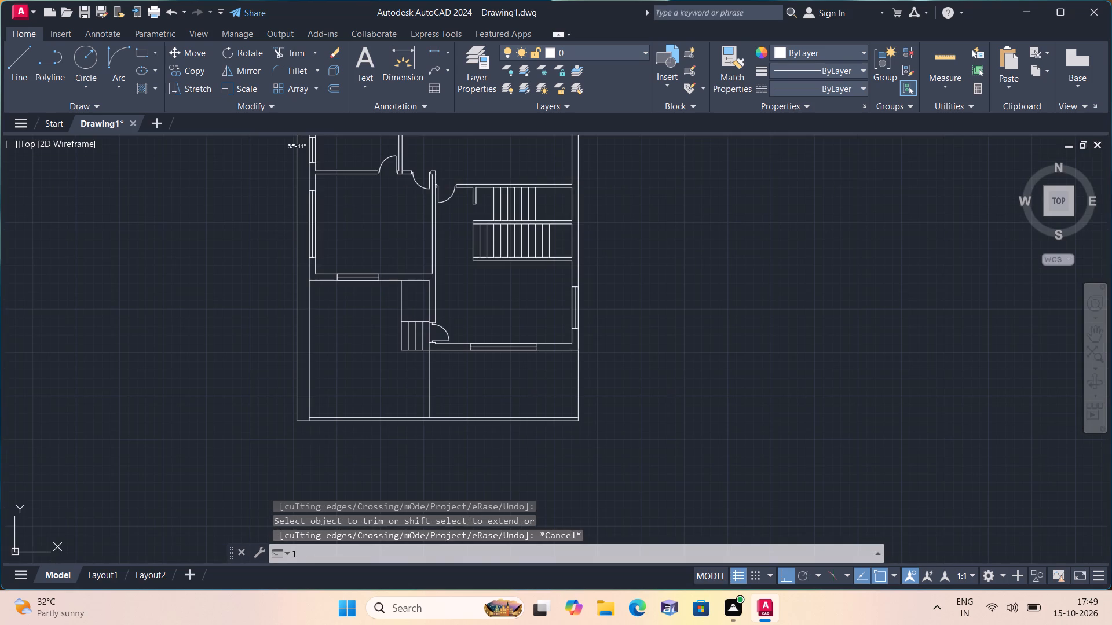
pyautogui.press('space')
pyautogui.scroll(2, 438, 256)
pyautogui.moveTo(507, 219); pyautogui.dragTo(511, 293, button='middle')
pyautogui.scroll(1, 511, 293)
pyautogui.click(517, 284)
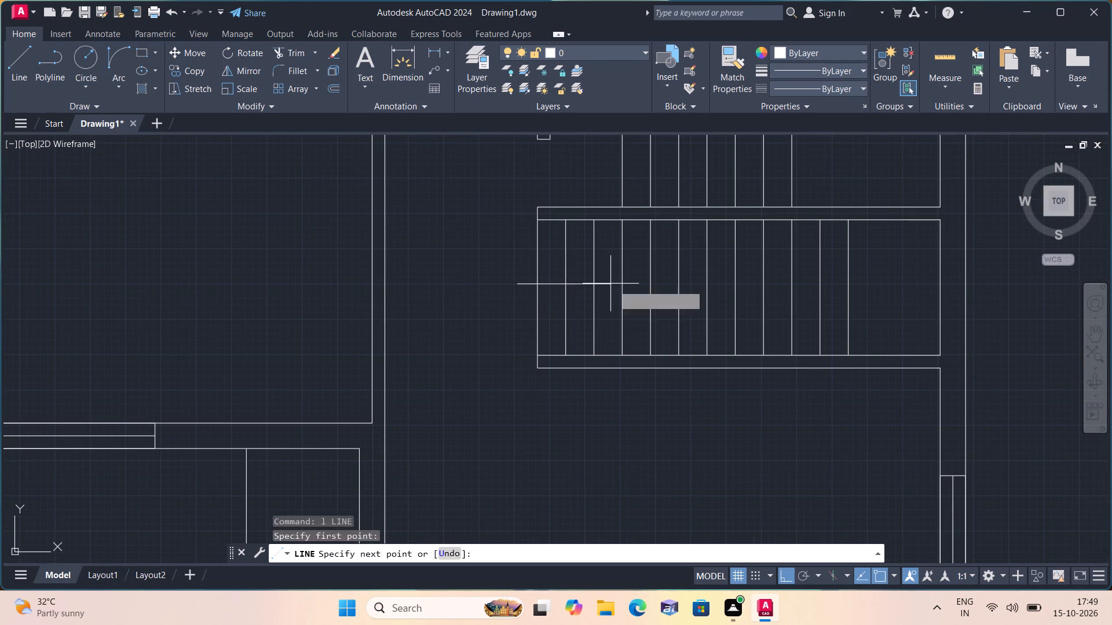
pyautogui.scroll(2, 595, 279)
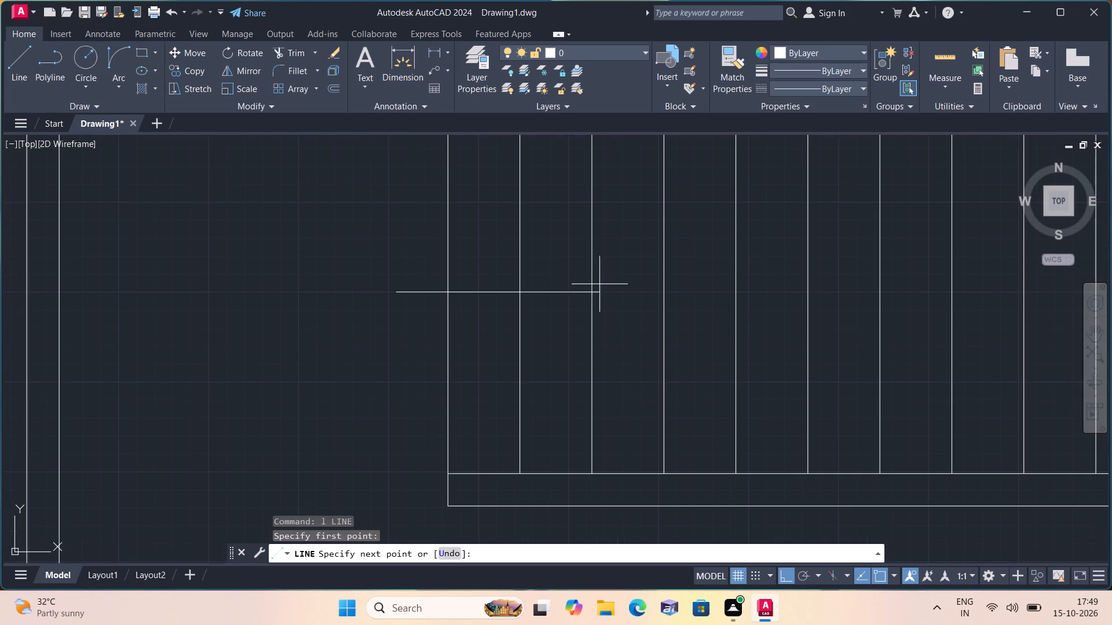
pyautogui.click(630, 295)
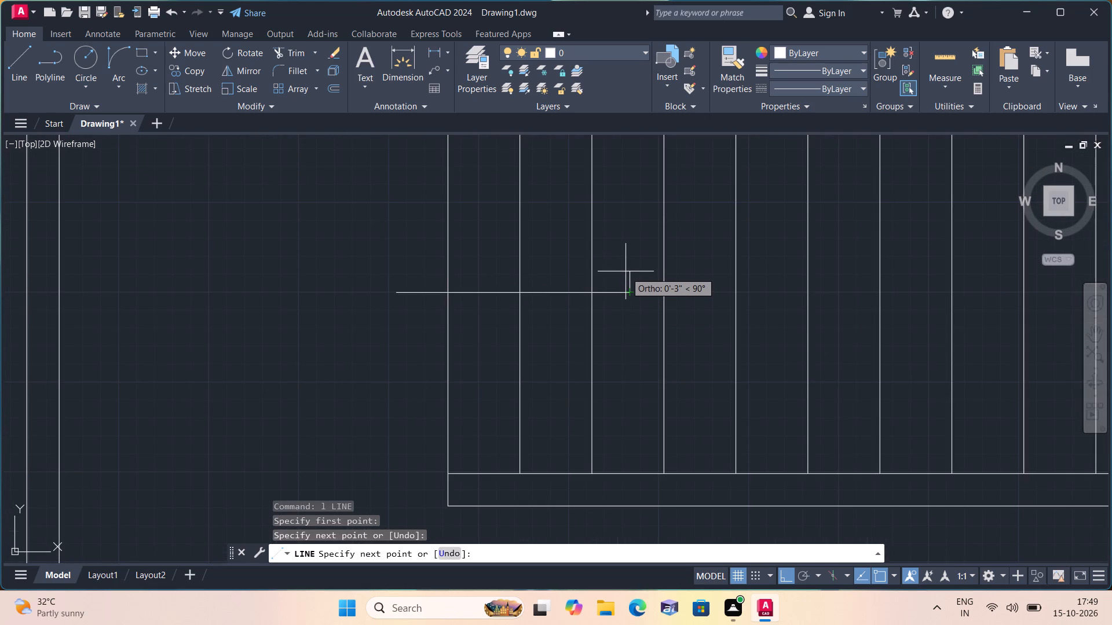
pyautogui.click(626, 272)
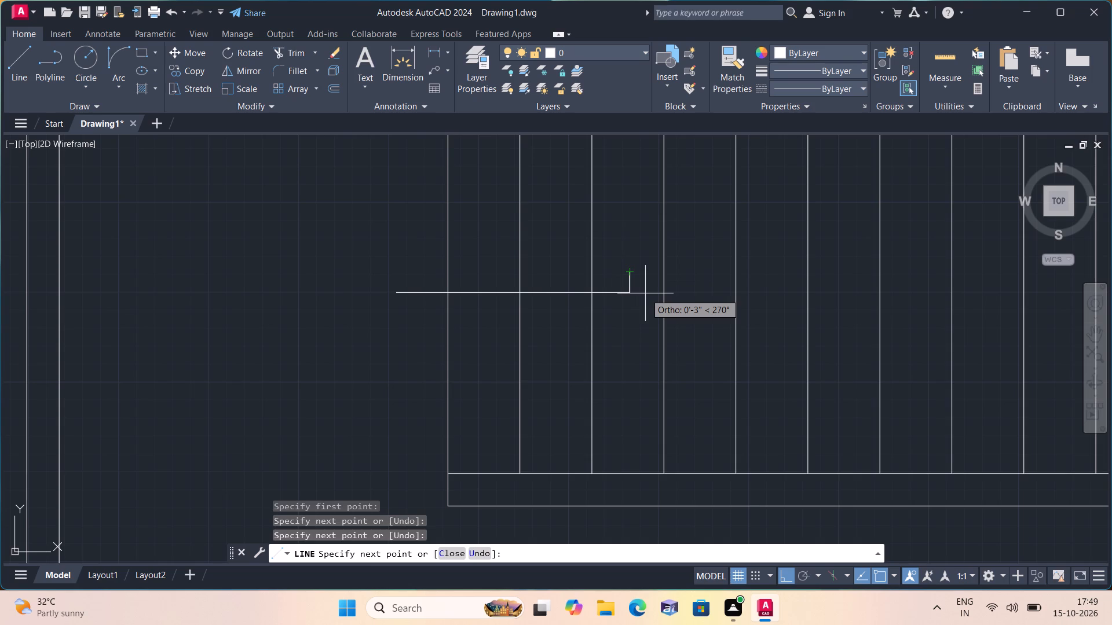
pyautogui.press('F8')
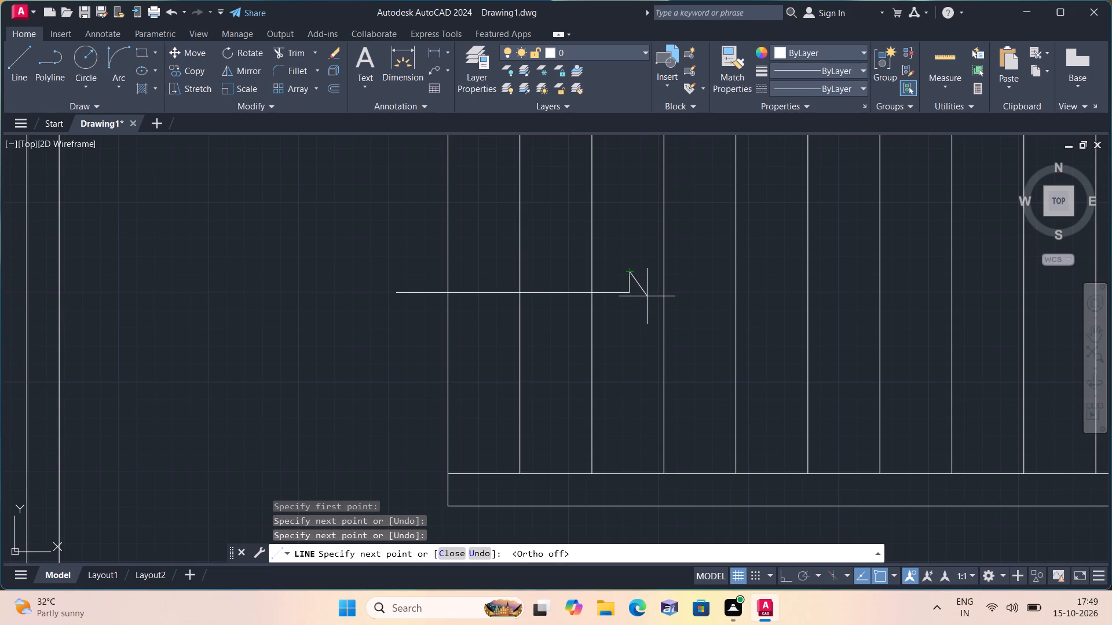
pyautogui.click(647, 295)
pyautogui.press('Escape')
# Mirror the two arrowhead lines about the stair direction line, keeping the source lines.
pyautogui.scroll(2, 632, 281)
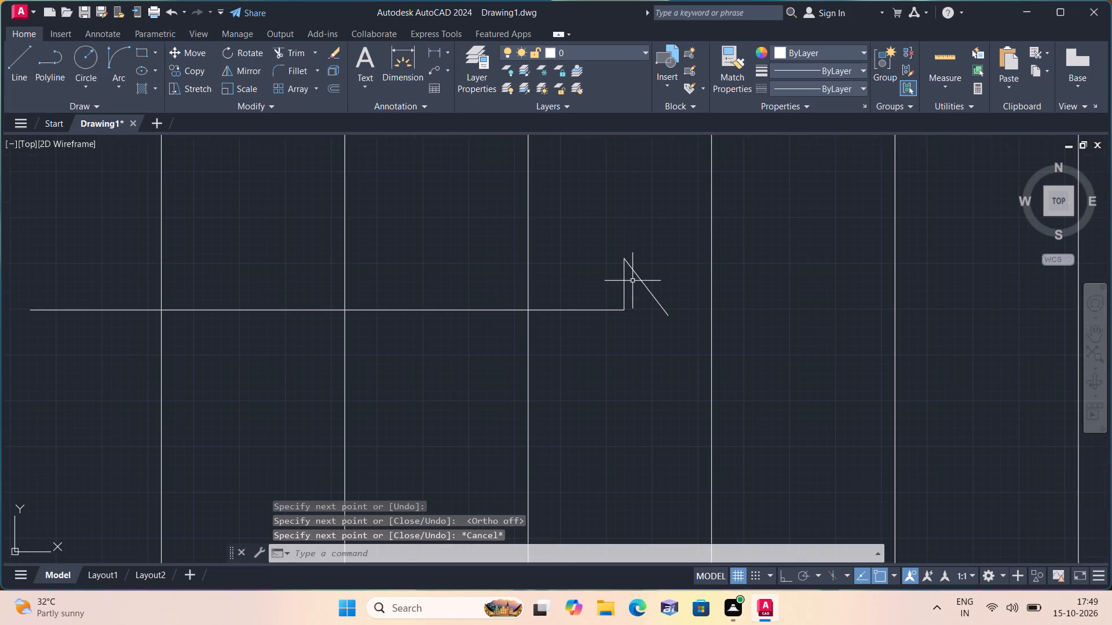
pyautogui.click(645, 273)
pyautogui.click(617, 281)
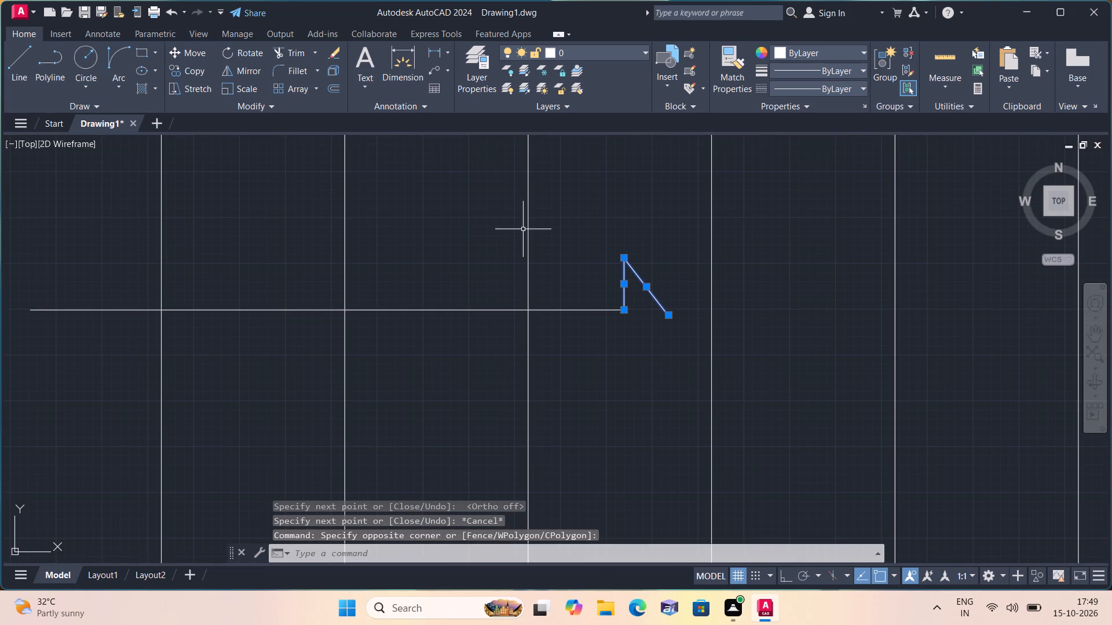
pyautogui.click(243, 70)
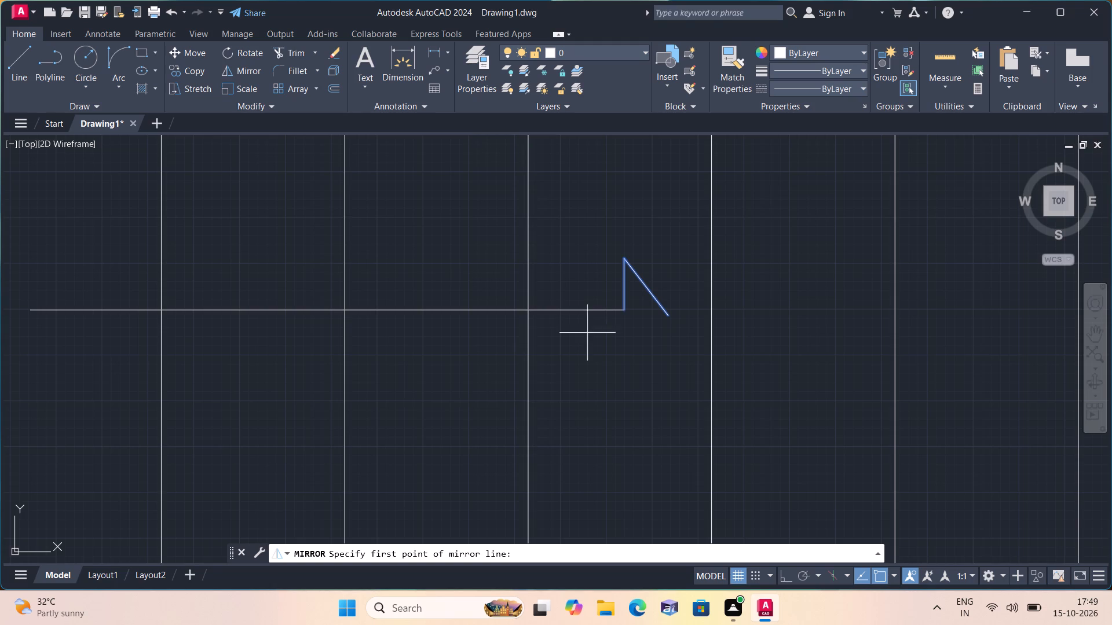
pyautogui.click(619, 309)
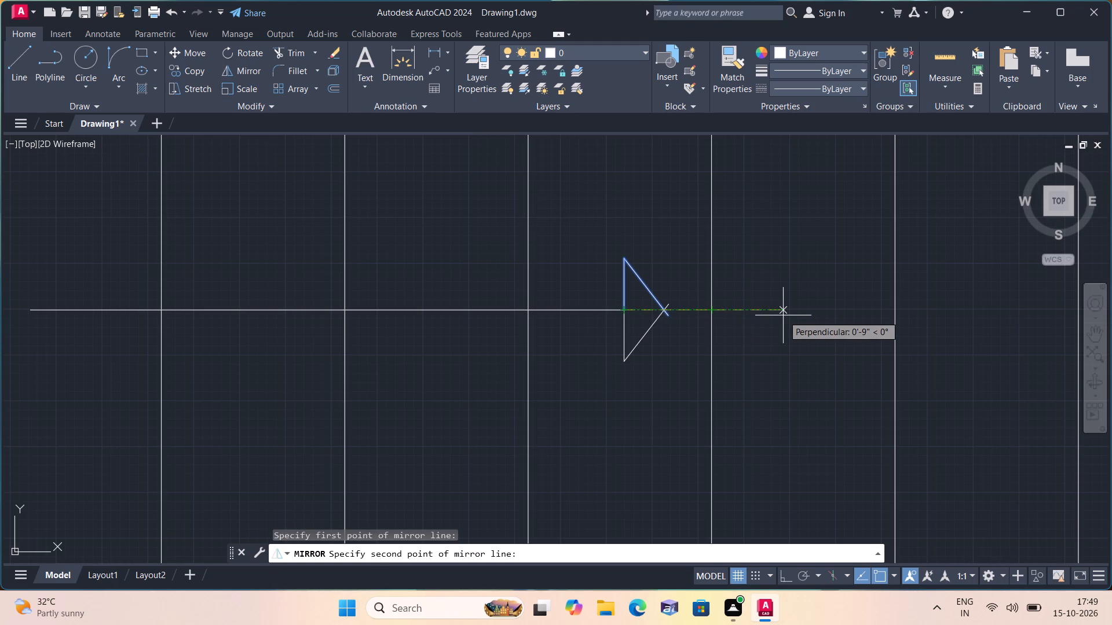
pyautogui.press('F8')
pyautogui.click(806, 315)
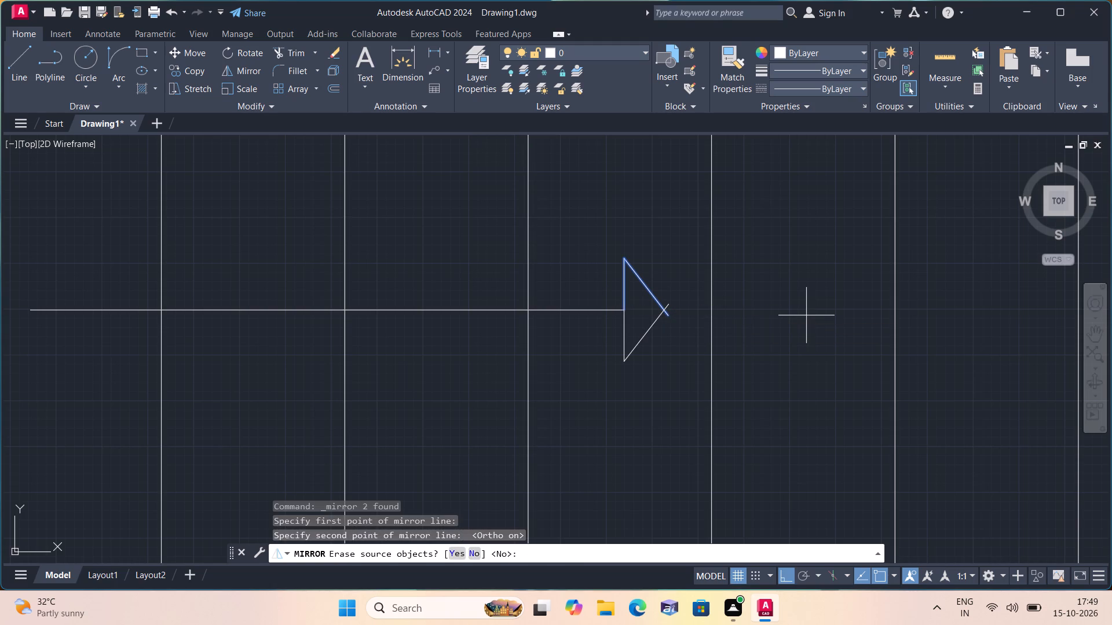
pyautogui.write('n')
pyautogui.press('space')
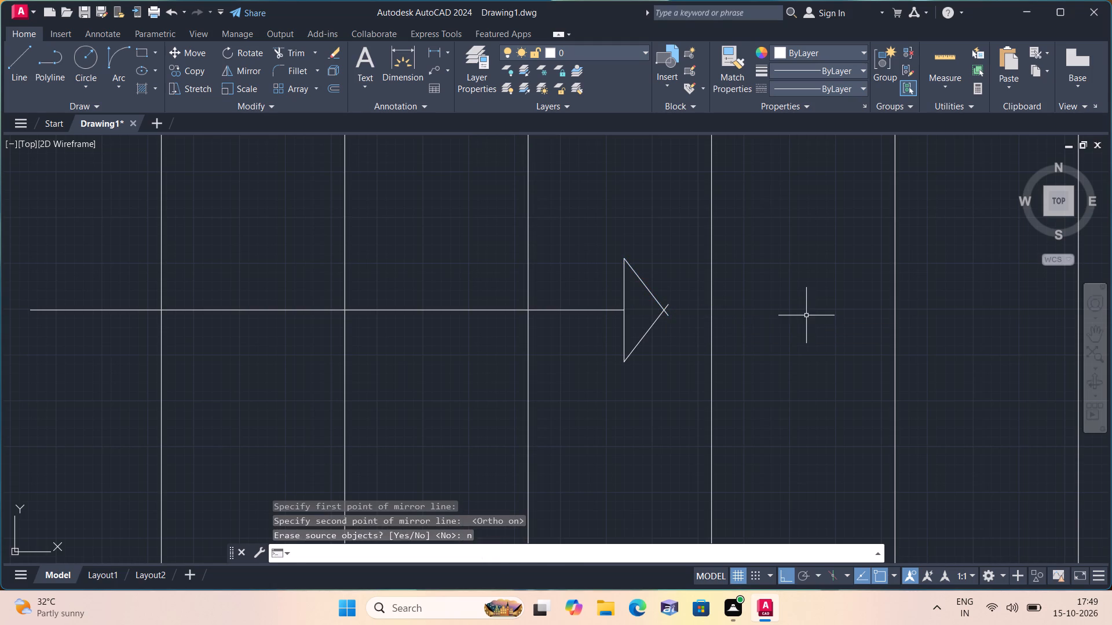
# Trim the two crossing line ends beyond the arrowhead's tip.
pyautogui.write('trim')
pyautogui.press('space')
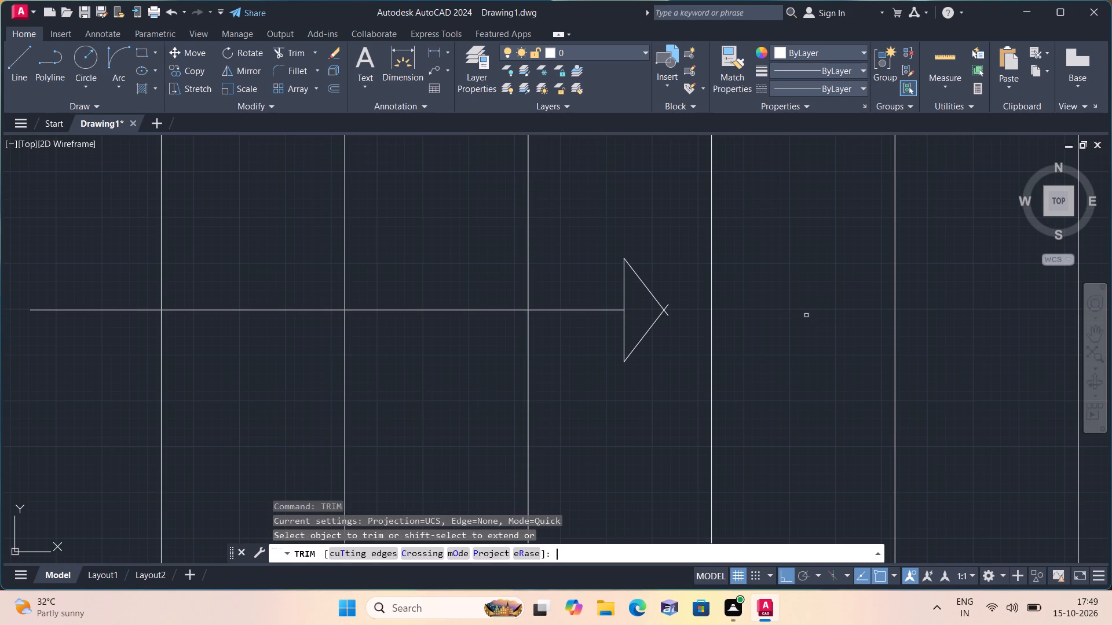
pyautogui.scroll(1, 692, 307)
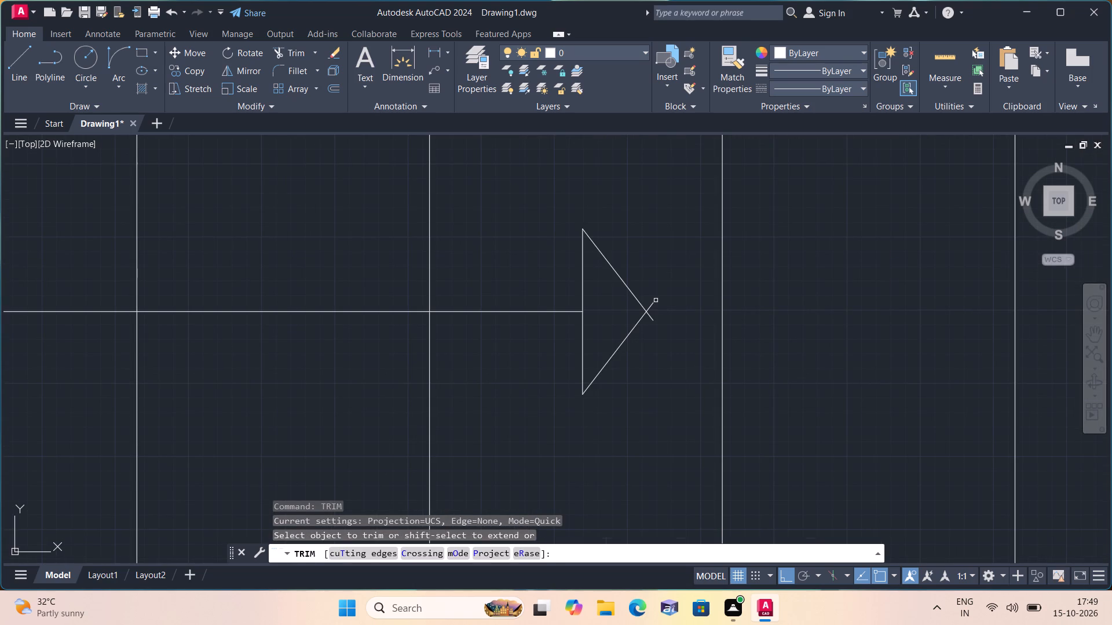
pyautogui.click(656, 300)
pyautogui.click(652, 323)
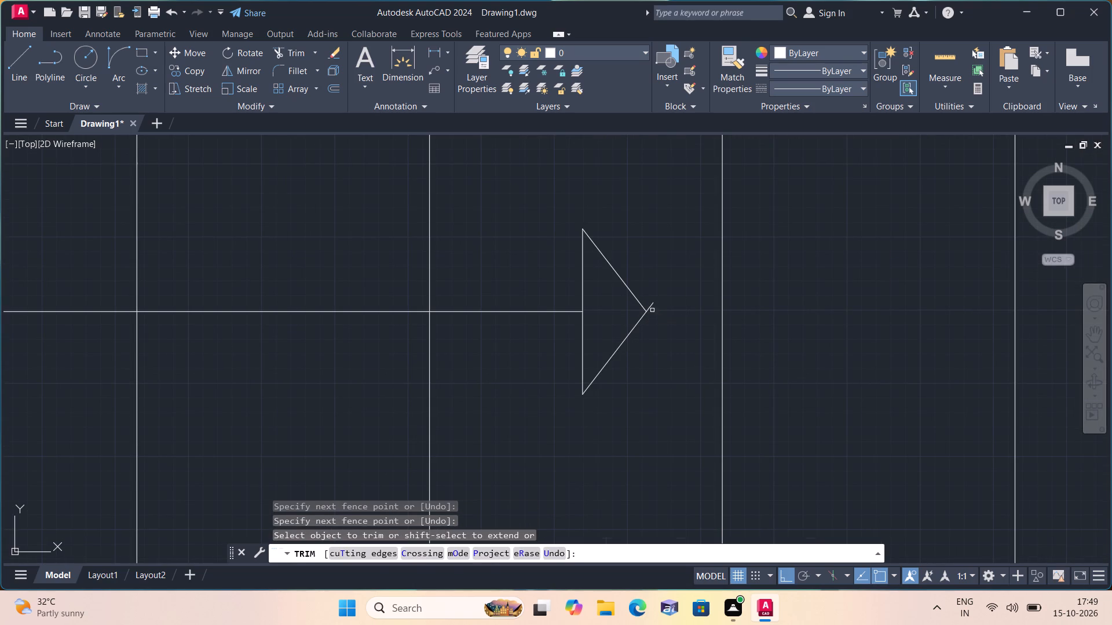
pyautogui.click(652, 304)
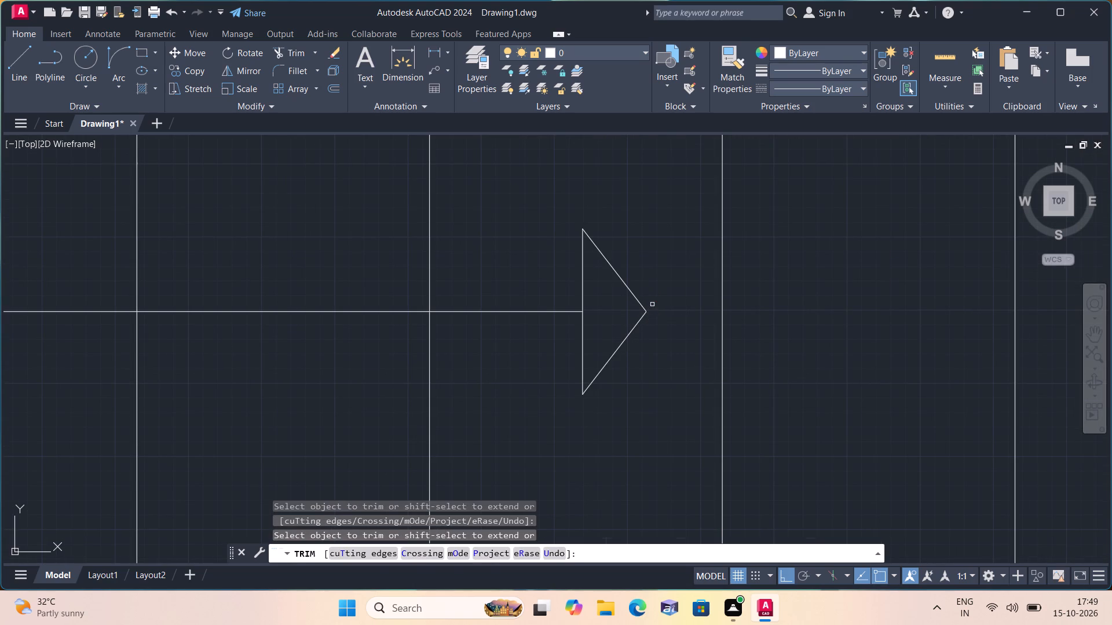
pyautogui.press('Escape')
# Replace the text of the overall vertical dimension on the plan's left side with 60'.
pyautogui.scroll(-4, 379, 329)
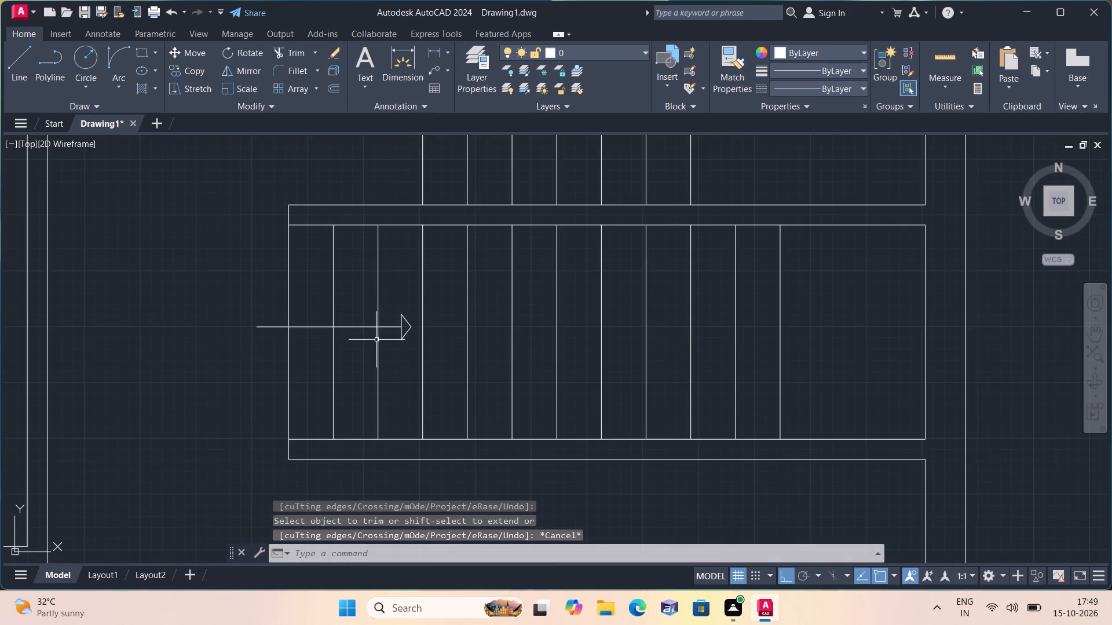
pyautogui.middleClick(377, 341)
pyautogui.scroll(-2, 377, 341)
pyautogui.moveTo(377, 341); pyautogui.dragTo(458, 304, button='middle')
pyautogui.scroll(-2, 458, 304)
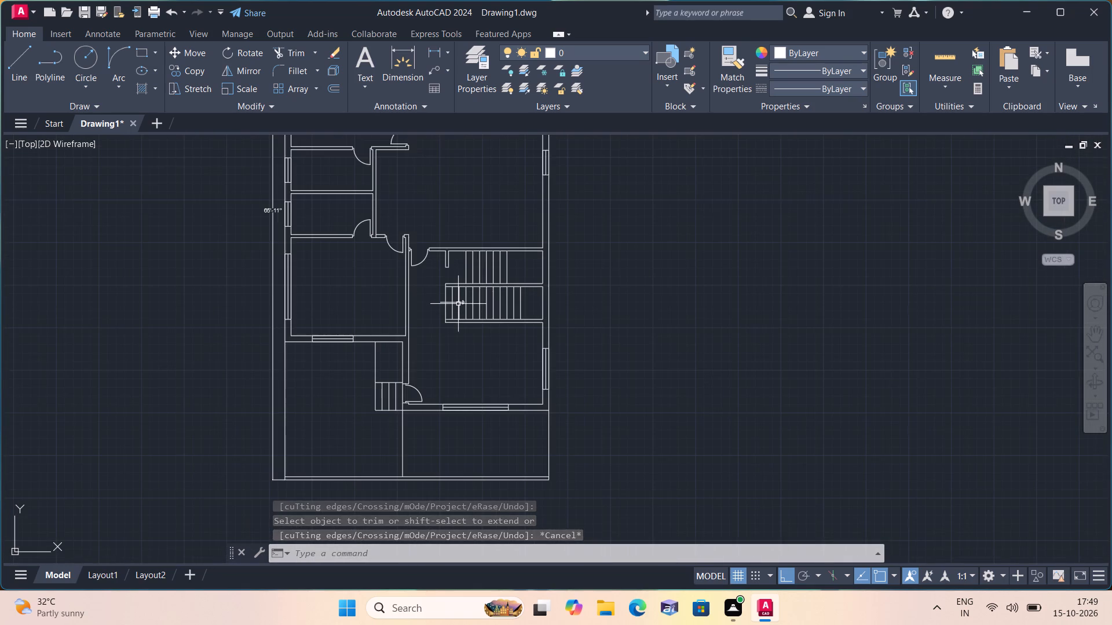
pyautogui.scroll(-1, 458, 304)
pyautogui.scroll(1, 458, 304)
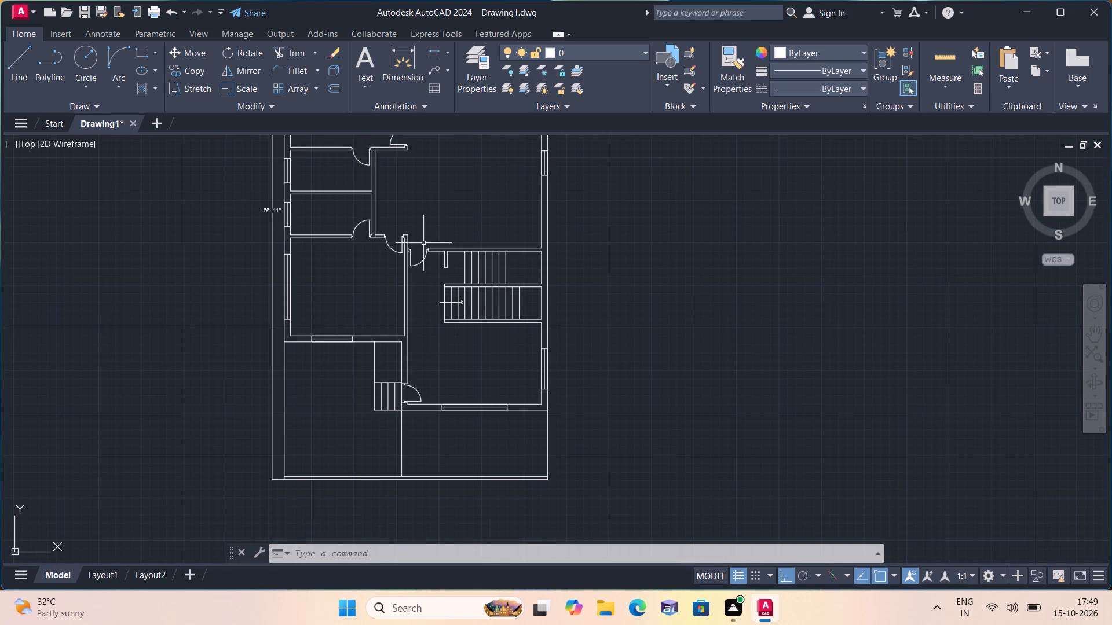
pyautogui.moveTo(251, 207); pyautogui.dragTo(261, 212, button='middle')
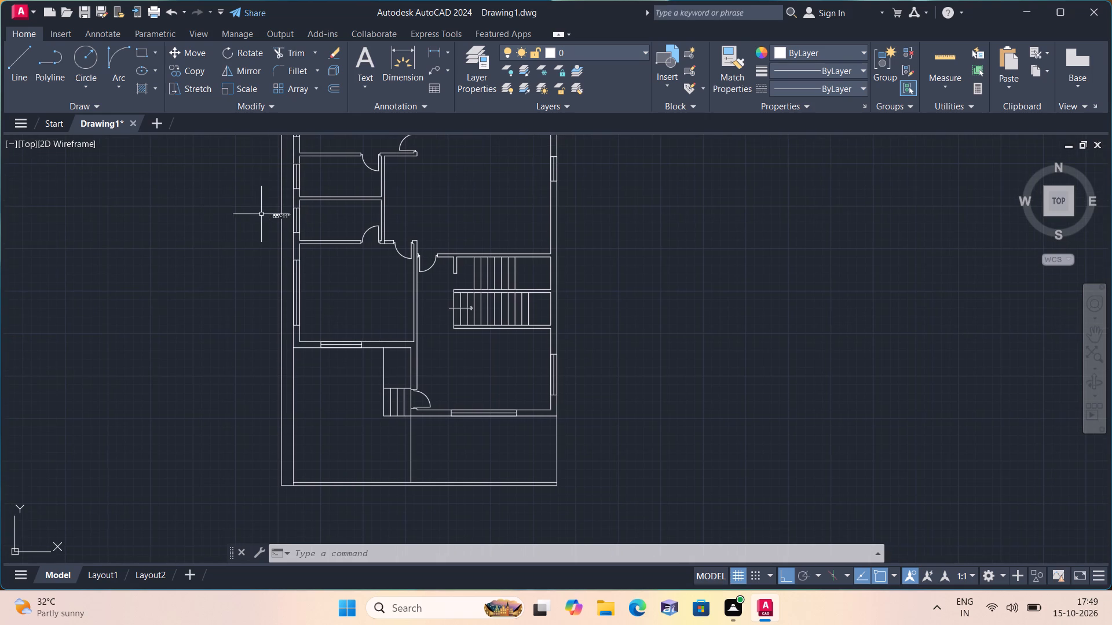
pyautogui.moveTo(288, 261); pyautogui.dragTo(352, 340, button='middle')
pyautogui.scroll(2, 324, 310)
pyautogui.scroll(1, 375, 280)
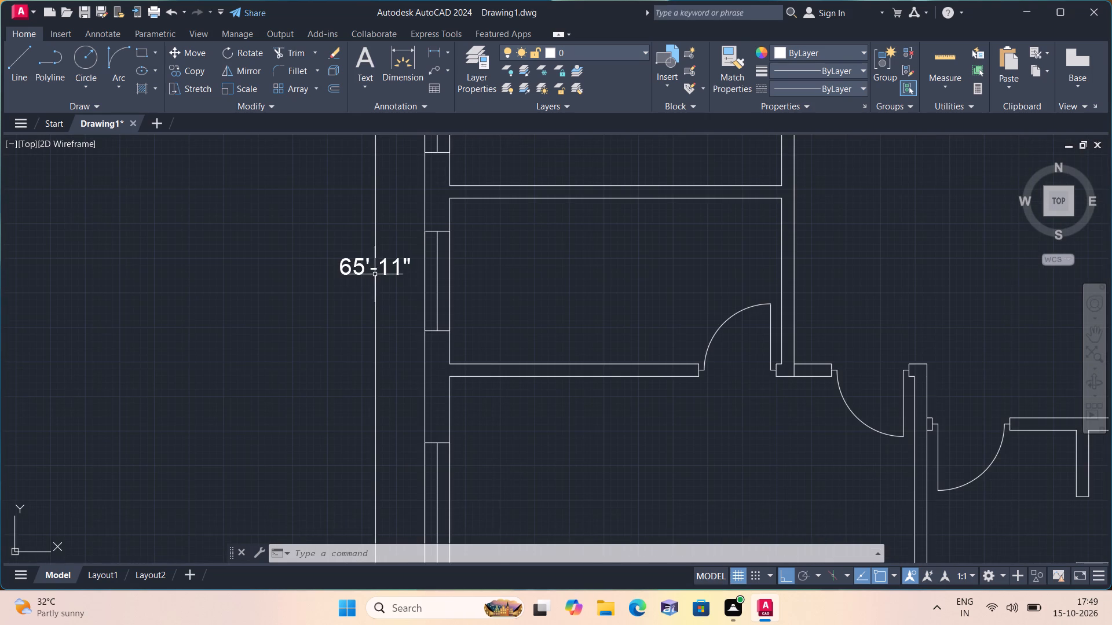
pyautogui.tripleClick(375, 269)
pyautogui.press('BackSpace')
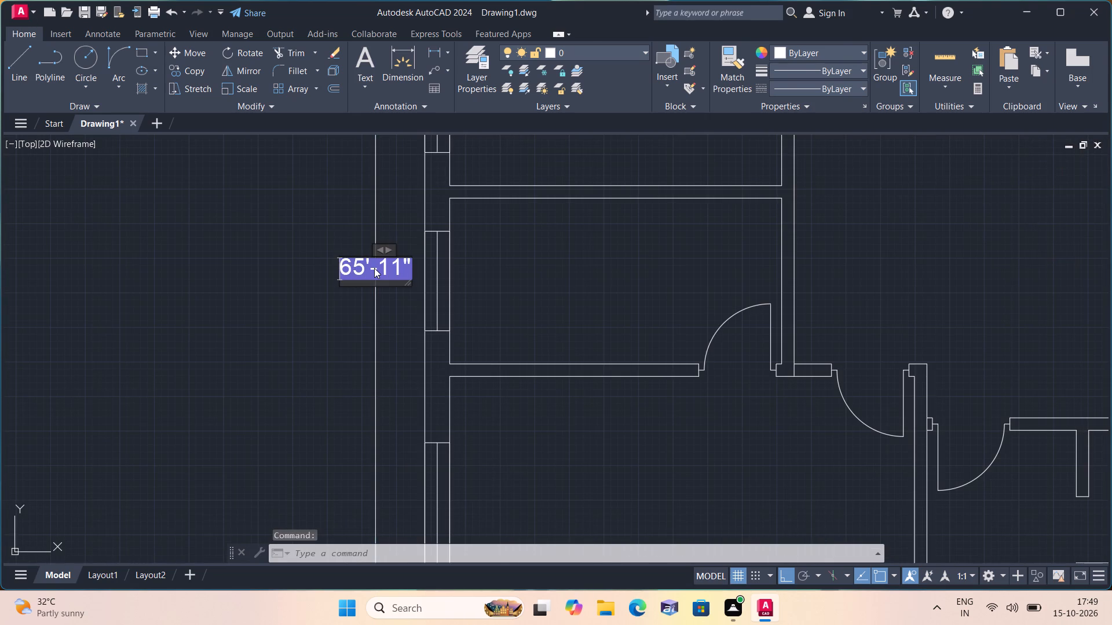
pyautogui.write("60'")
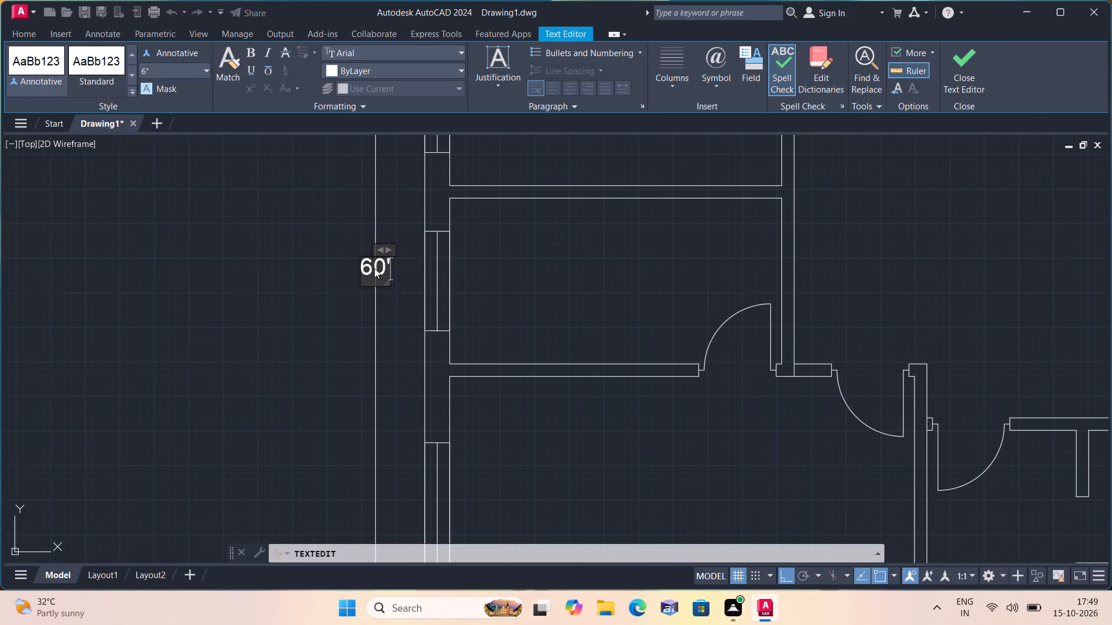
pyautogui.click(291, 266)
# Replace the text of the overall horizontal dimension above the plan with 50'.
pyautogui.scroll(-2, 291, 266)
pyautogui.moveTo(291, 266); pyautogui.dragTo(309, 394, button='middle')
pyautogui.scroll(-3, 319, 451)
pyautogui.scroll(3, 427, 221)
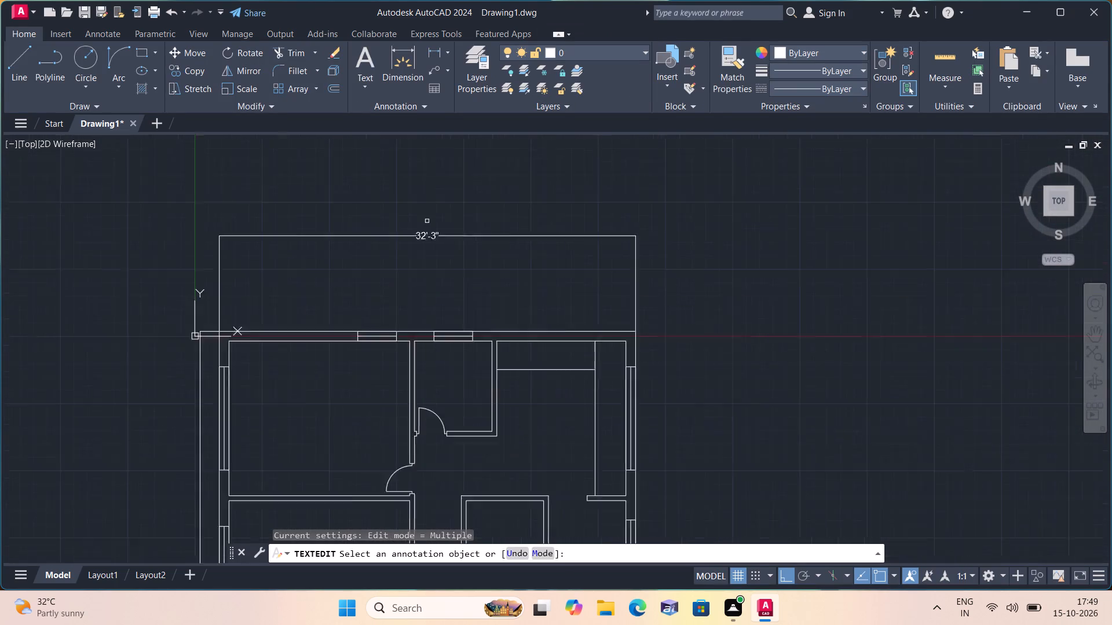
pyautogui.tripleClick(414, 240)
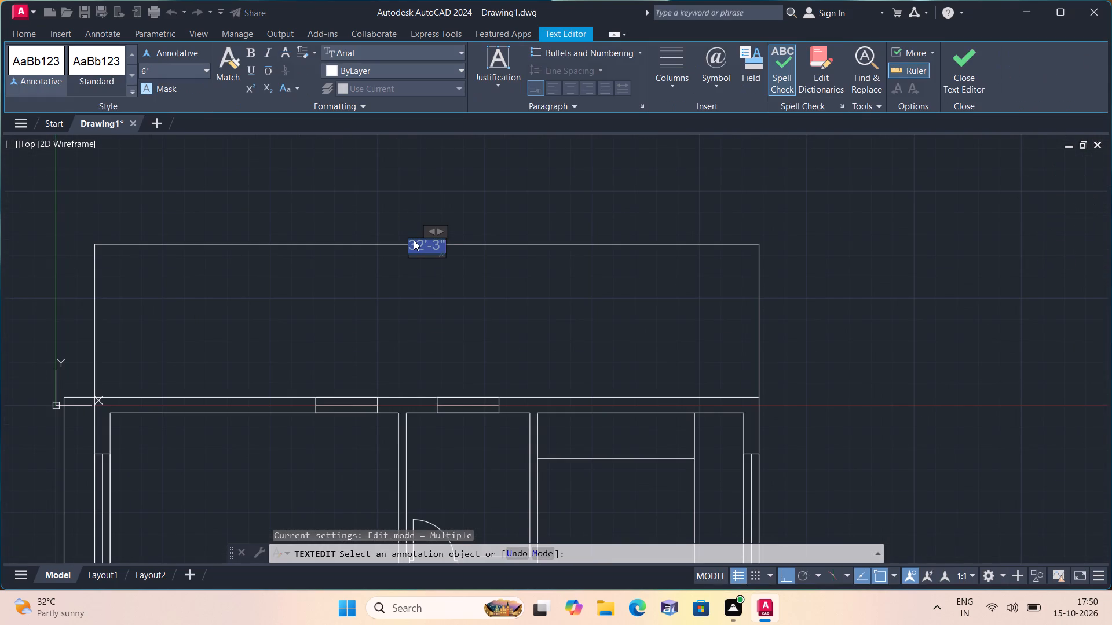
pyautogui.press('BackSpace')
pyautogui.write("50'")
pyautogui.click(407, 267)
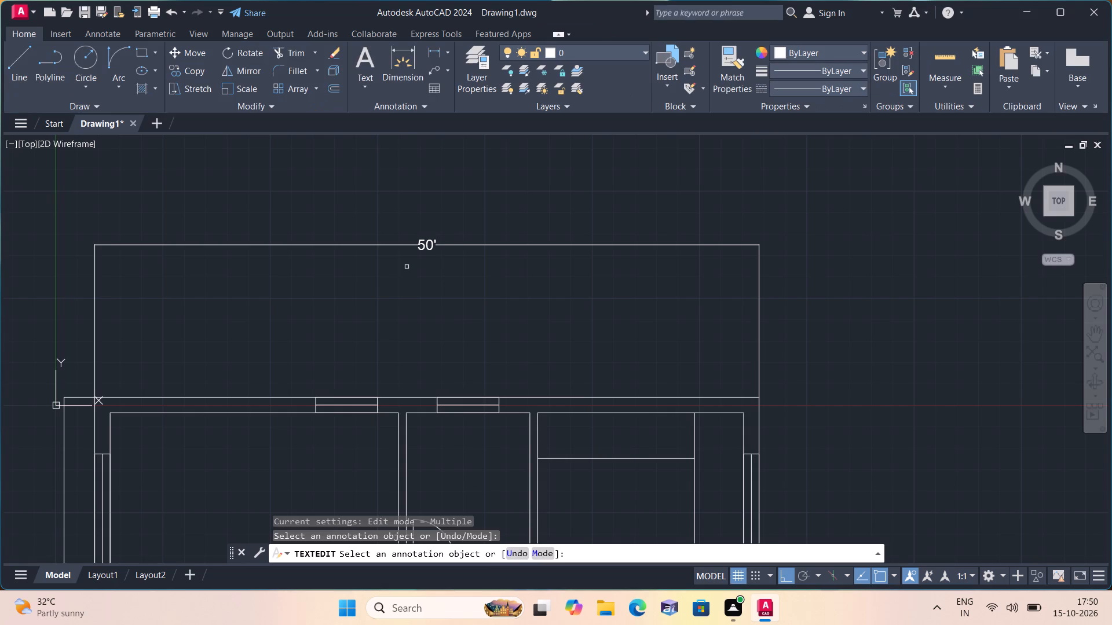
pyautogui.press('Escape')
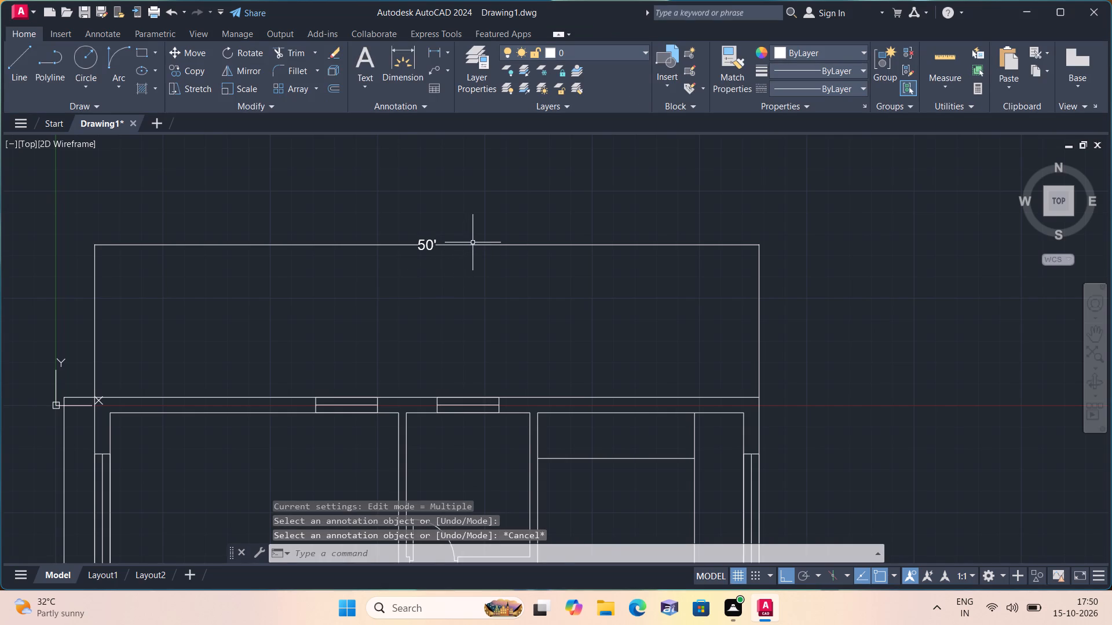
# Move the dimension line above the plan closer to the top outer wall.
pyautogui.click(473, 242)
pyautogui.click(475, 246)
pyautogui.doubleClick(475, 246)
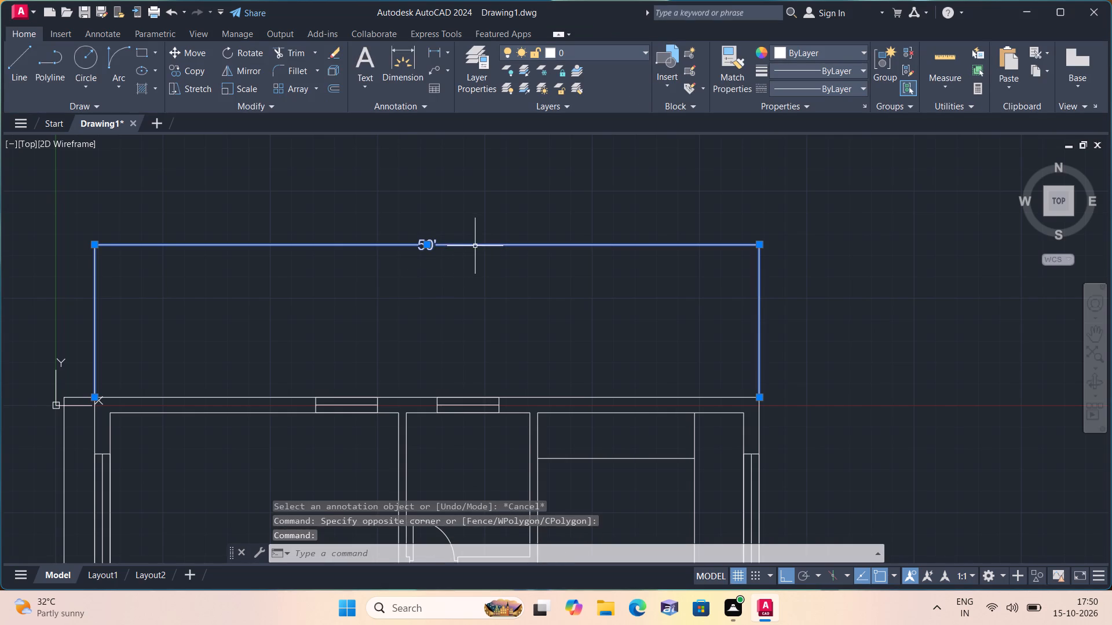
pyautogui.click(758, 245)
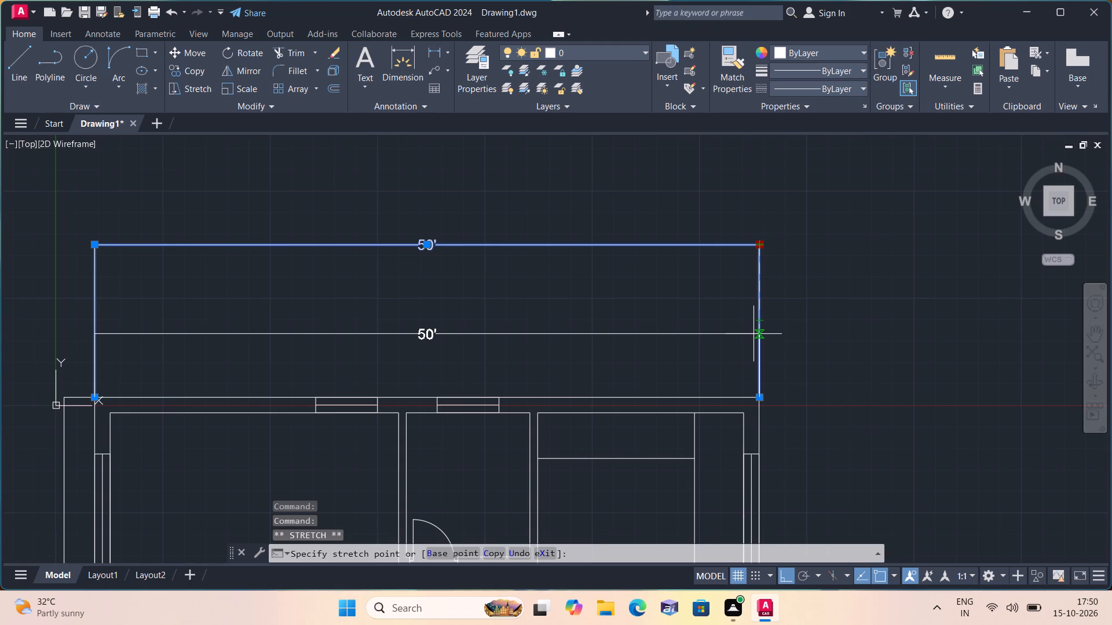
pyautogui.click(753, 339)
pyautogui.press('Escape')
pyautogui.press('Escape')
pyautogui.press('Escape')
pyautogui.press('Escape')
pyautogui.press('Escape')
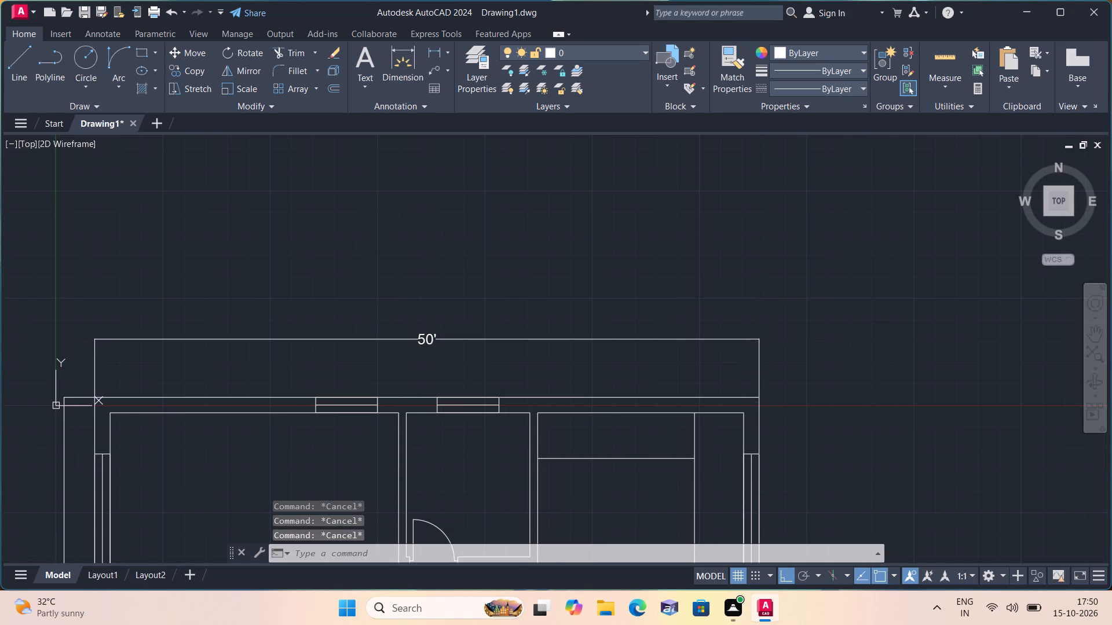
# Replace the text of the overall horizontal dimension above the plan with 30'.
pyautogui.scroll(-1, 340, 367)
pyautogui.moveTo(340, 367); pyautogui.dragTo(586, 259, button='middle')
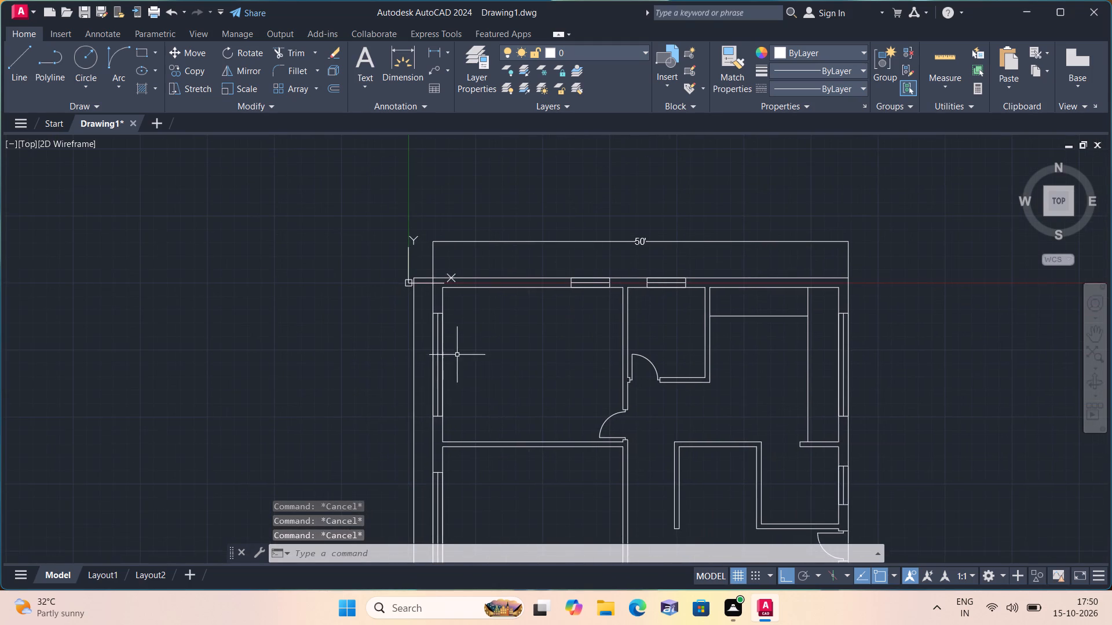
pyautogui.moveTo(398, 431); pyautogui.dragTo(437, 256, button='middle')
pyautogui.scroll(-1, 387, 411)
pyautogui.scroll(1, 429, 395)
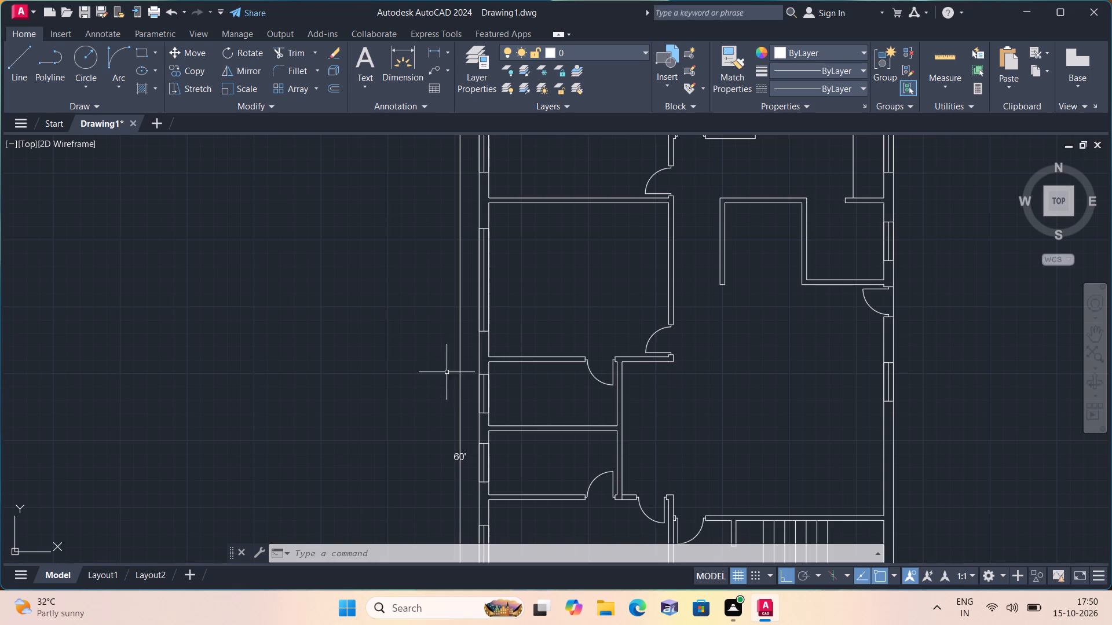
pyautogui.moveTo(427, 351); pyautogui.dragTo(405, 542, button='middle')
pyautogui.scroll(-1, 427, 351)
pyautogui.scroll(-1, 403, 598)
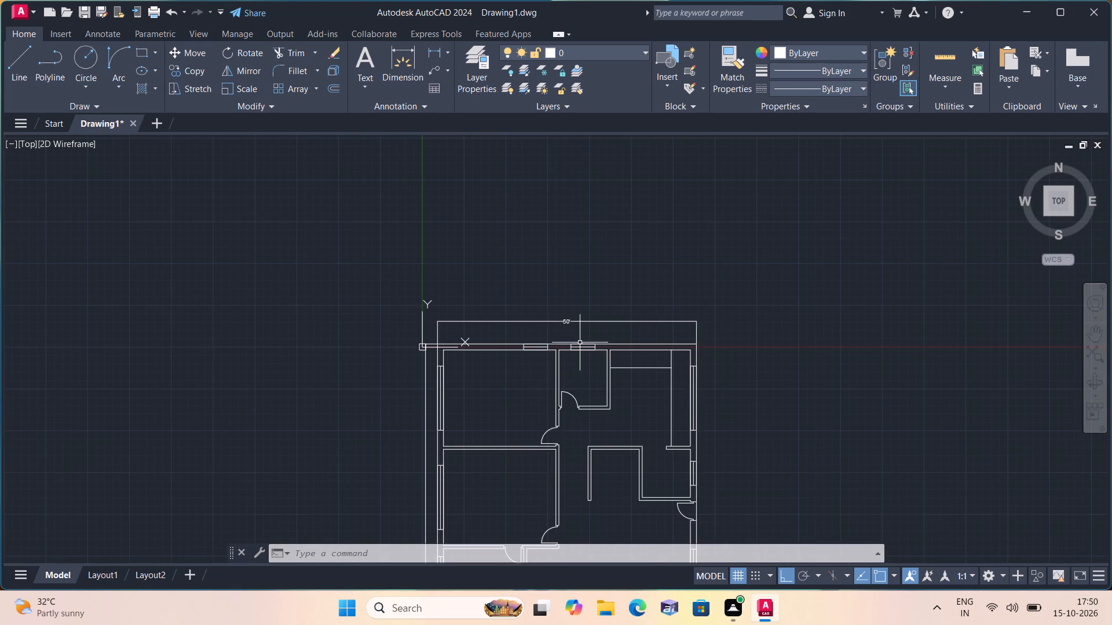
pyautogui.scroll(2, 578, 333)
pyautogui.click(559, 303)
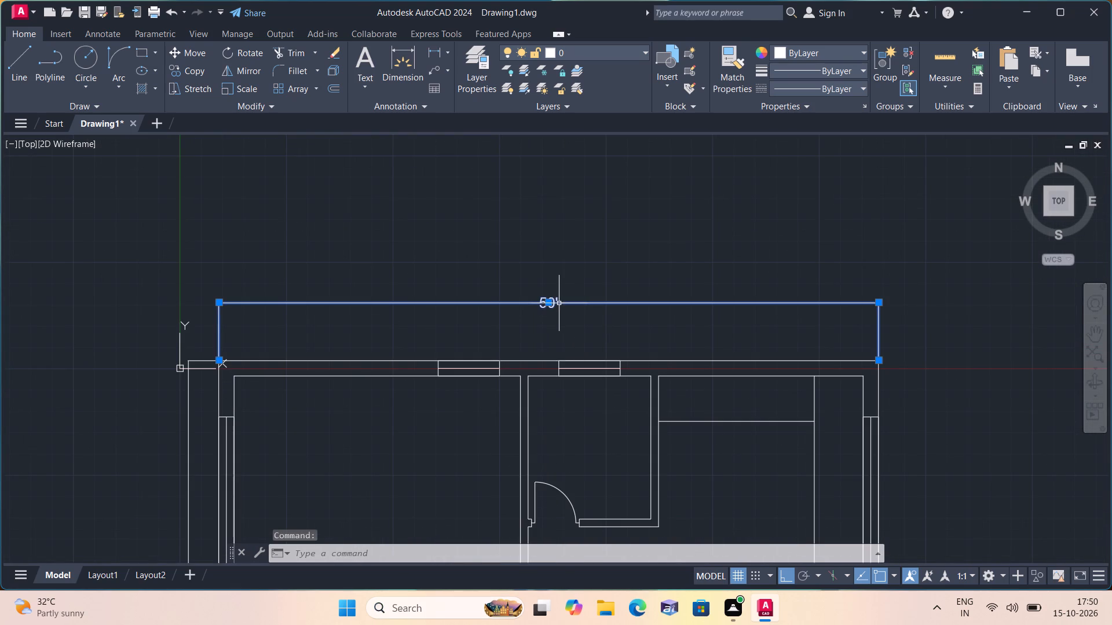
pyautogui.doubleClick(540, 306)
pyautogui.click(540, 306)
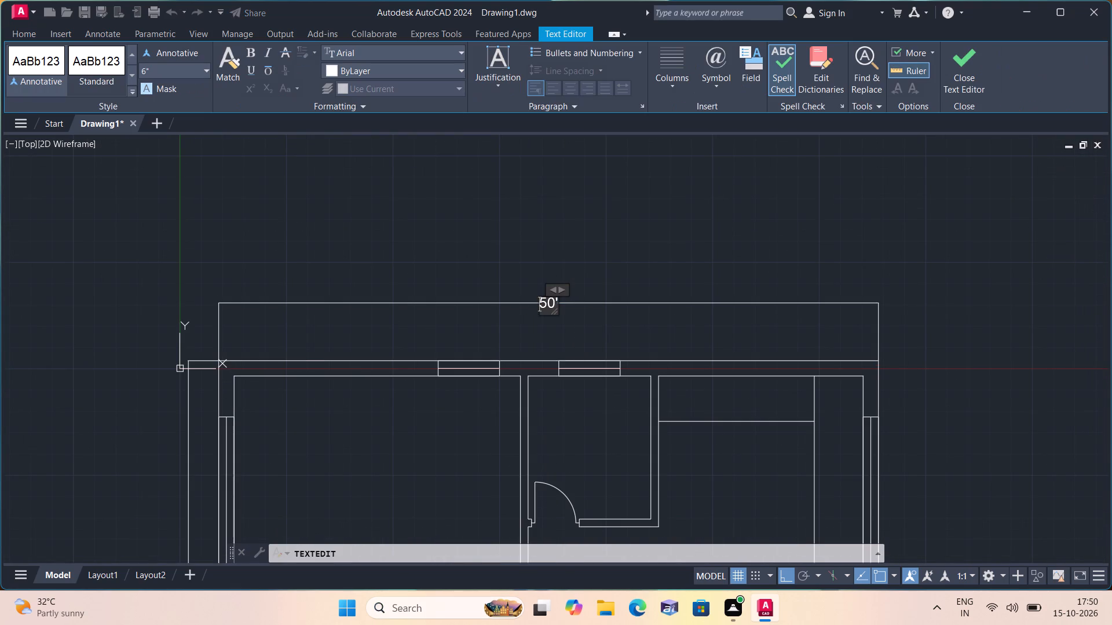
pyautogui.click(546, 306)
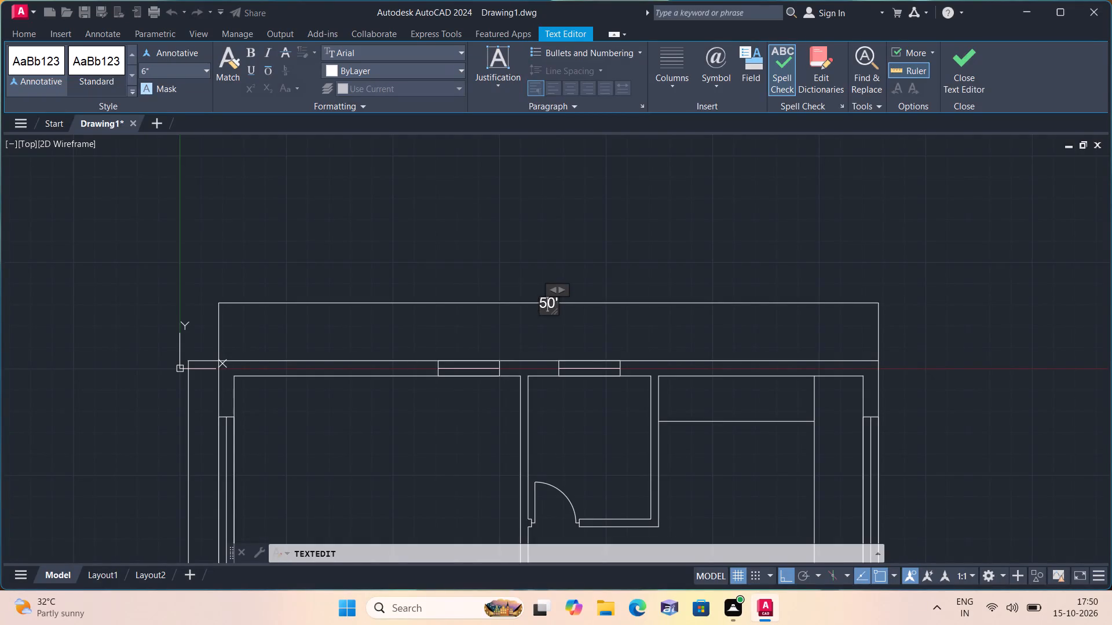
pyautogui.press('BackSpace')
pyautogui.press('3')
pyautogui.scroll(3, 546, 306)
pyautogui.click(513, 240)
pyautogui.press('Escape')
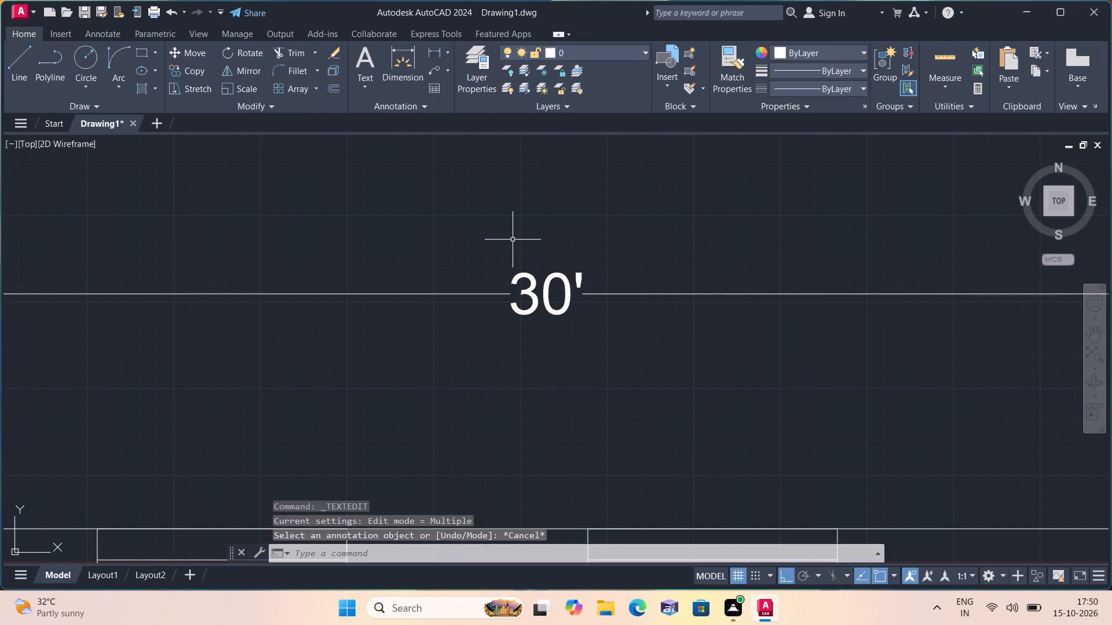
# Examine the whole floor plan, from the overall dimensions and upper rooms down to the staircase and entrance steps.
pyautogui.scroll(-2, 513, 240)
pyautogui.moveTo(406, 355); pyautogui.dragTo(510, 305, button='middle')
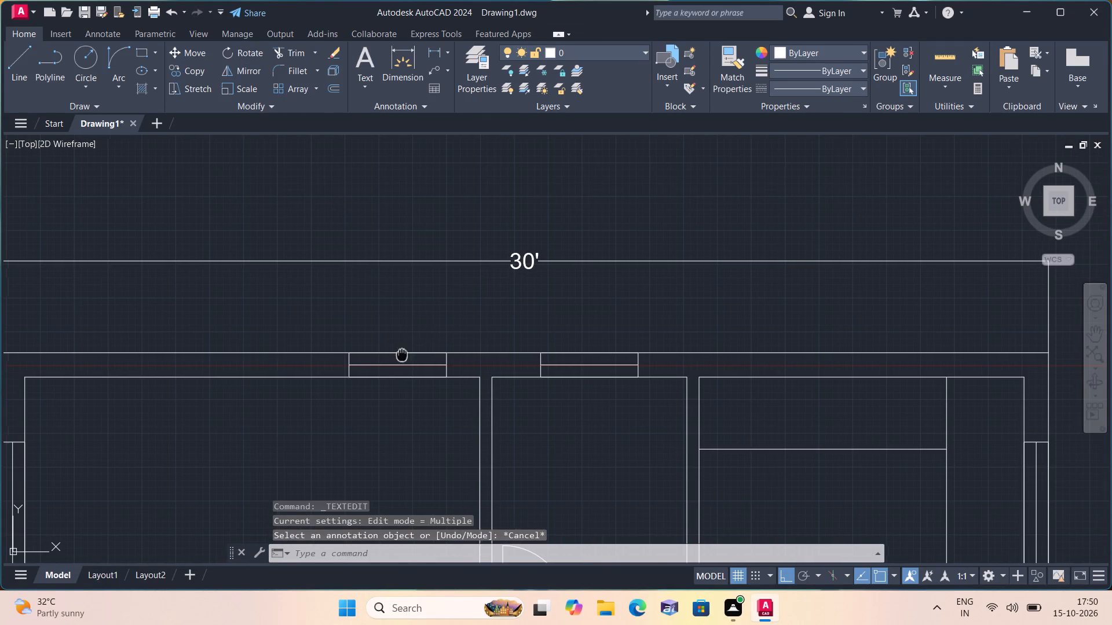
pyautogui.moveTo(510, 305); pyautogui.dragTo(540, 288, button='middle')
pyautogui.scroll(-1, 473, 392)
pyautogui.moveTo(470, 390); pyautogui.dragTo(443, 318, button='middle')
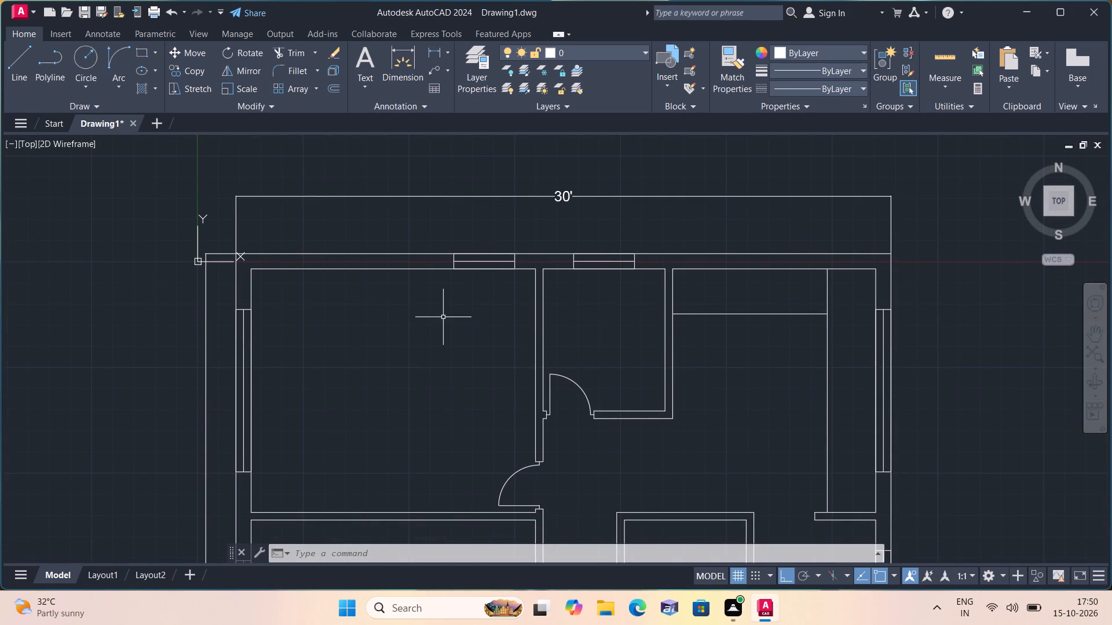
pyautogui.moveTo(489, 345); pyautogui.dragTo(500, 307, button='middle')
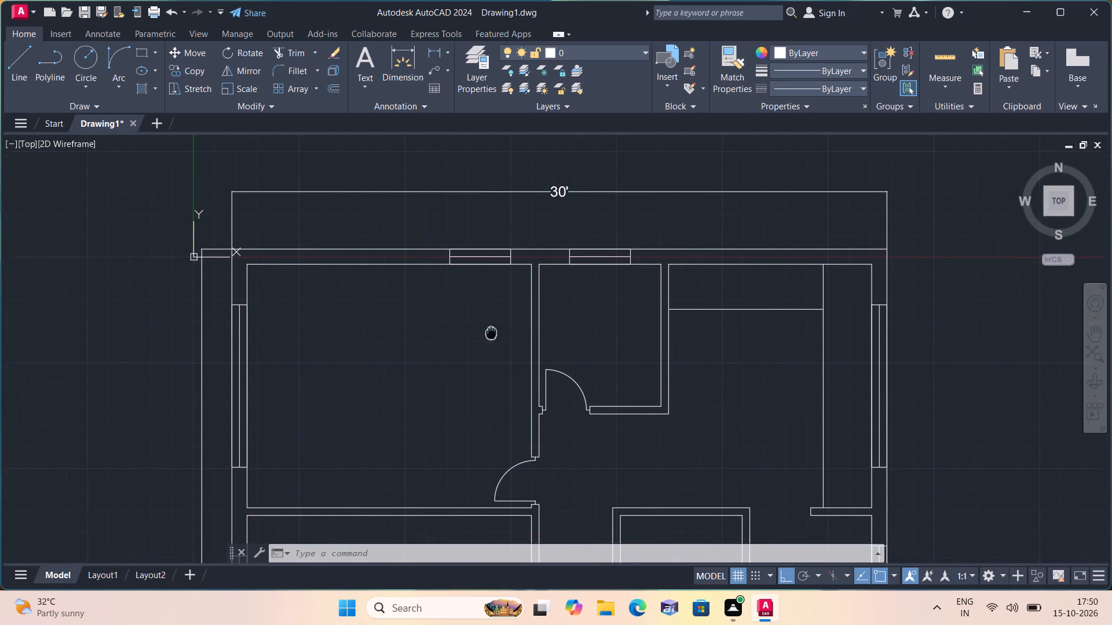
pyautogui.moveTo(500, 307); pyautogui.dragTo(502, 302, button='middle')
pyautogui.scroll(-1, 510, 359)
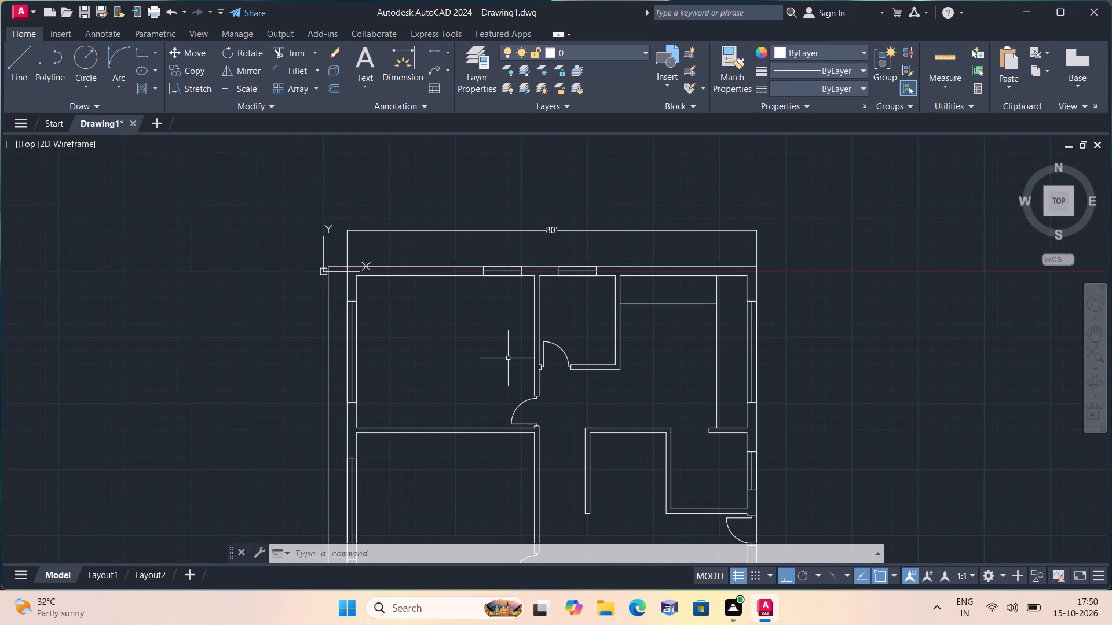
pyautogui.moveTo(507, 358); pyautogui.dragTo(525, 303, button='middle')
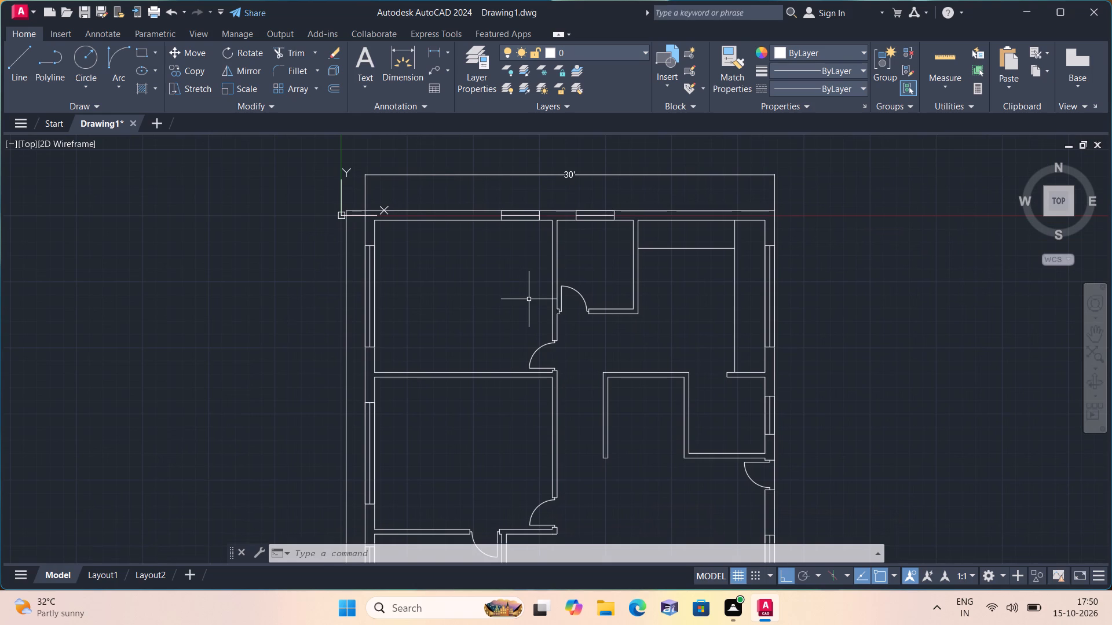
pyautogui.moveTo(554, 385); pyautogui.dragTo(537, 318, button='middle')
pyautogui.scroll(-1, 553, 384)
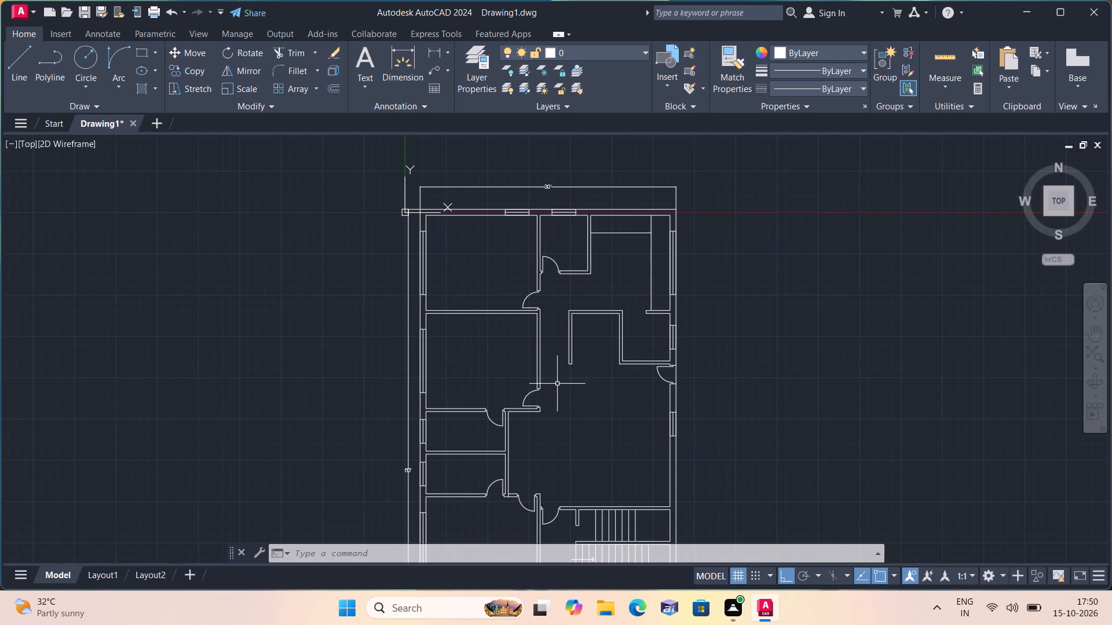
pyautogui.moveTo(575, 420); pyautogui.dragTo(573, 337, button='middle')
pyautogui.scroll(-1, 573, 337)
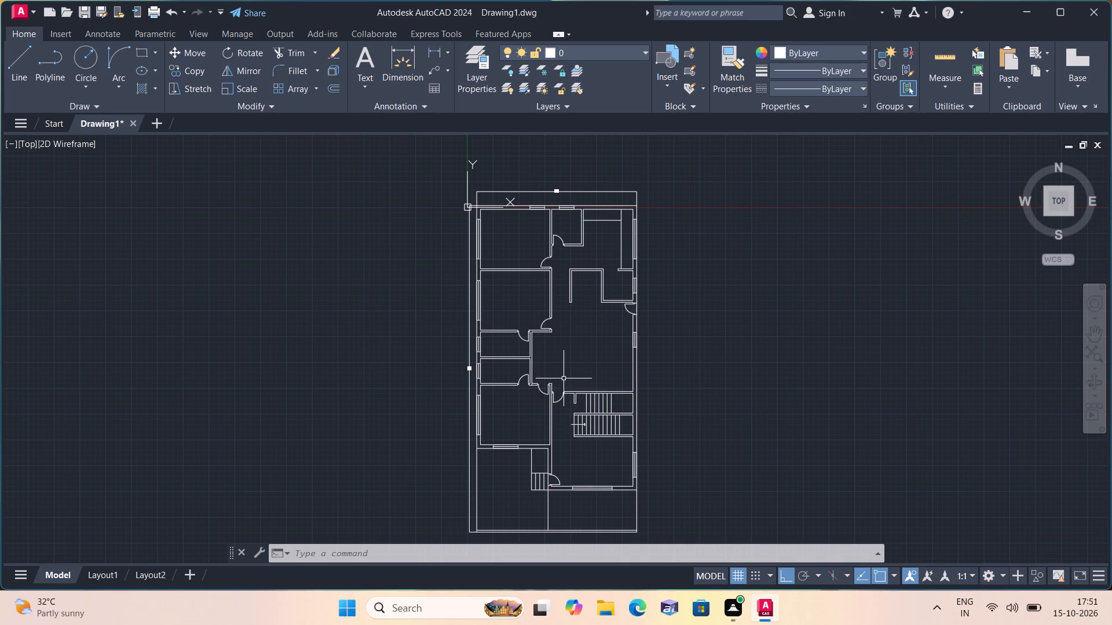
pyautogui.scroll(2, 564, 385)
pyautogui.moveTo(536, 453); pyautogui.dragTo(517, 313, button='middle')
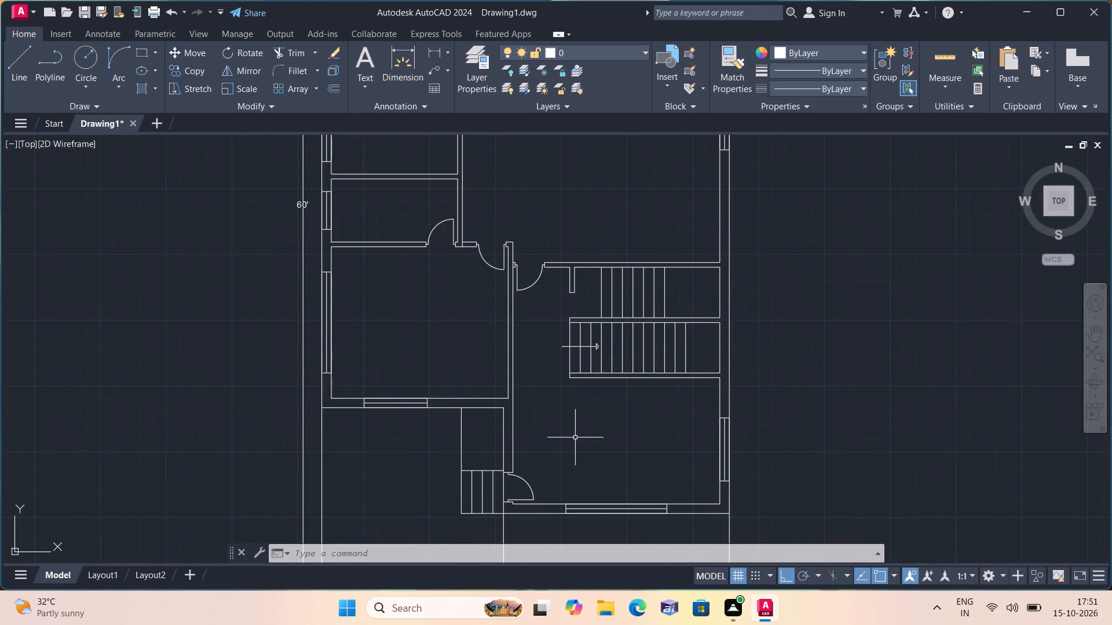
pyautogui.scroll(-1, 632, 437)
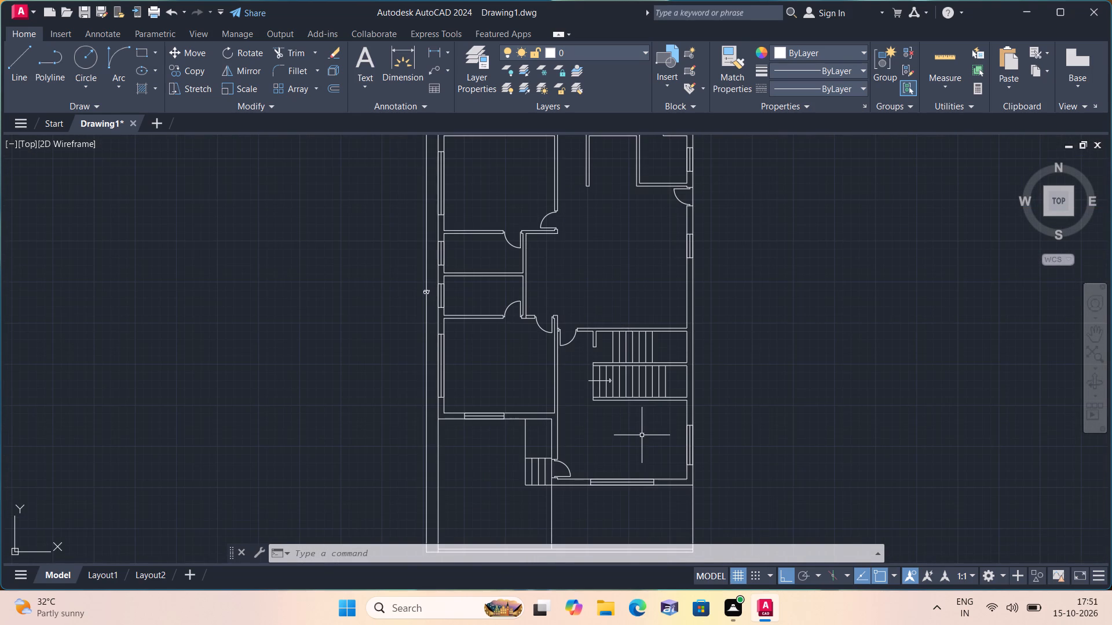
# With Ortho turned off, select the three vertical lines of the window in the right outer wall, above the staircase.
pyautogui.scroll(2, 715, 233)
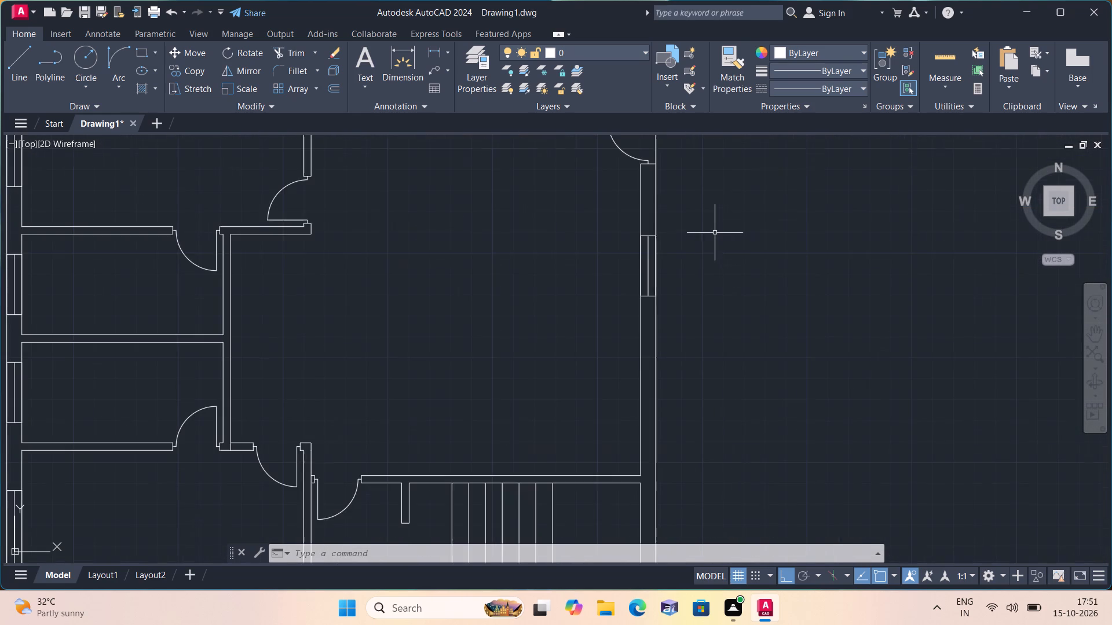
pyautogui.scroll(1, 635, 257)
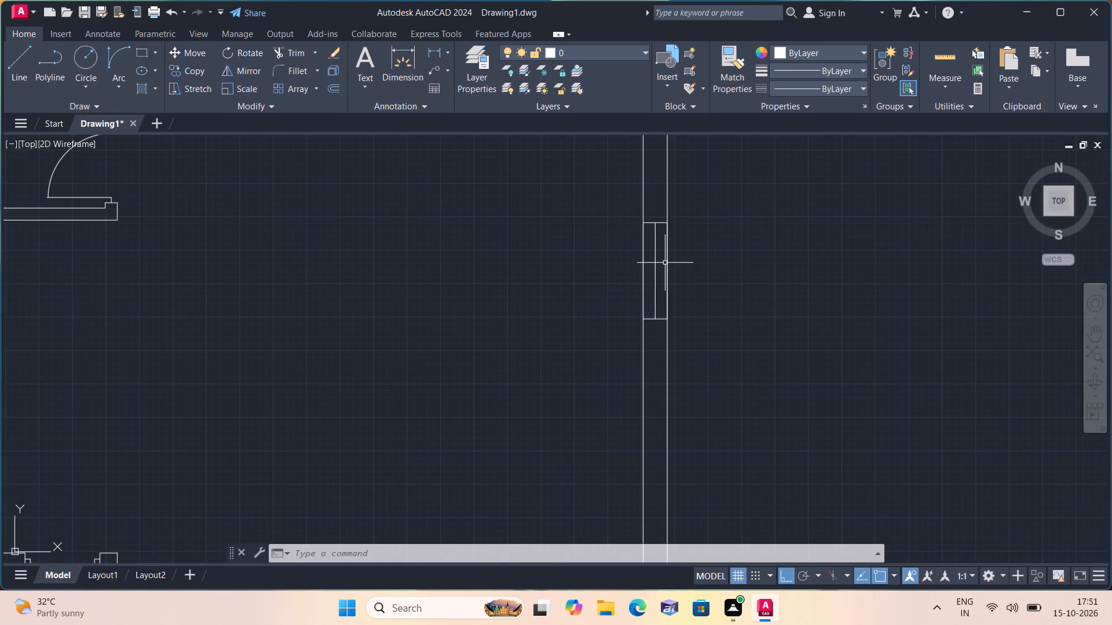
pyautogui.click(665, 262)
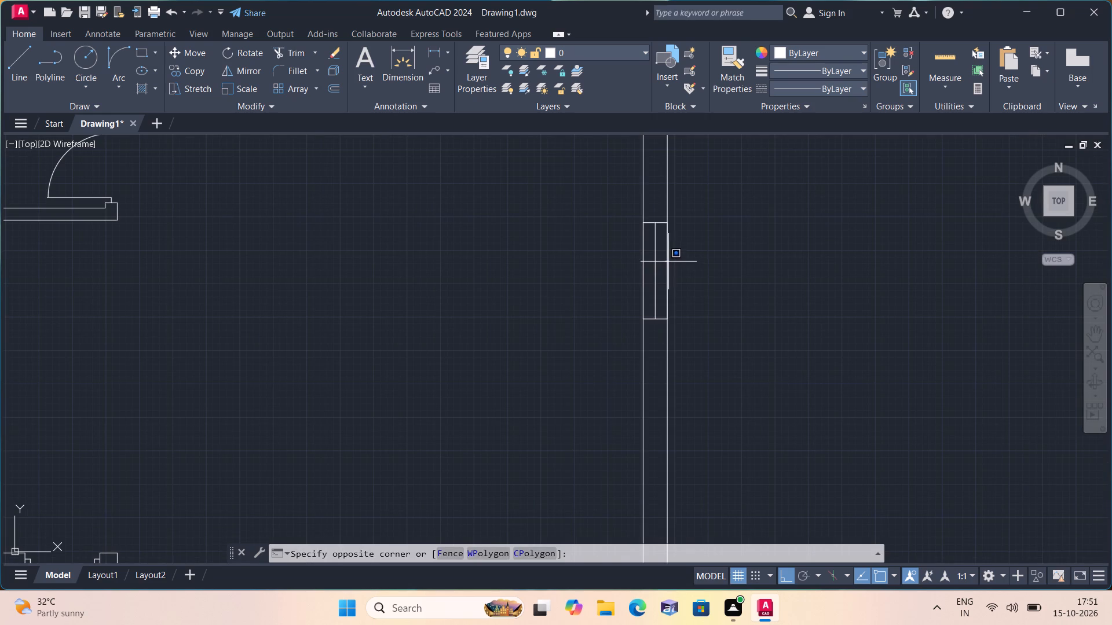
pyautogui.click(668, 260)
pyautogui.click(668, 260)
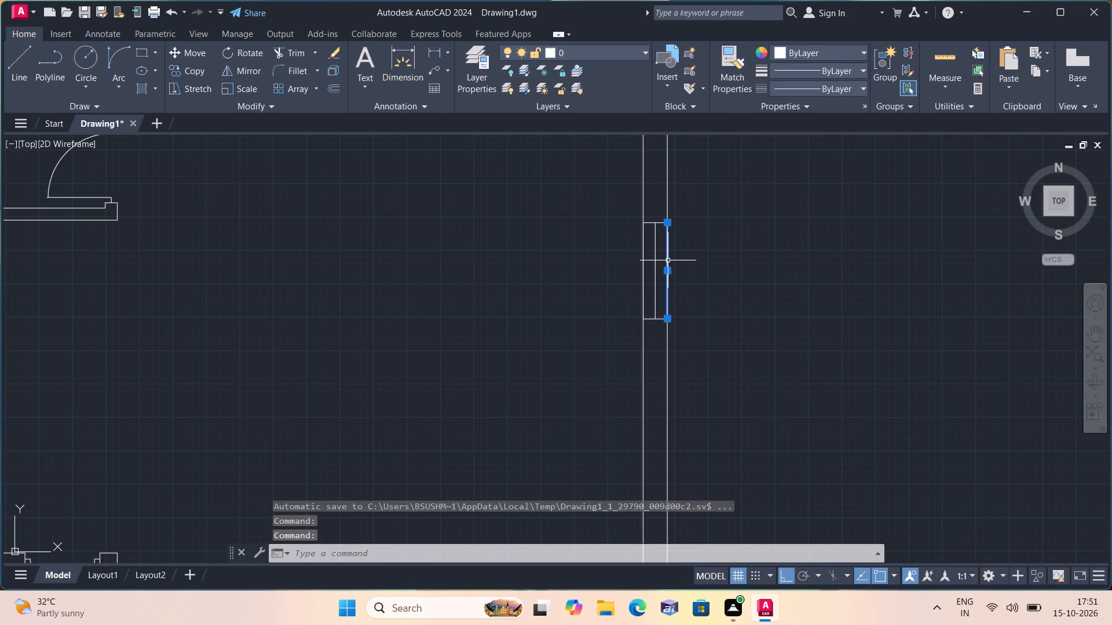
pyautogui.press('F8')
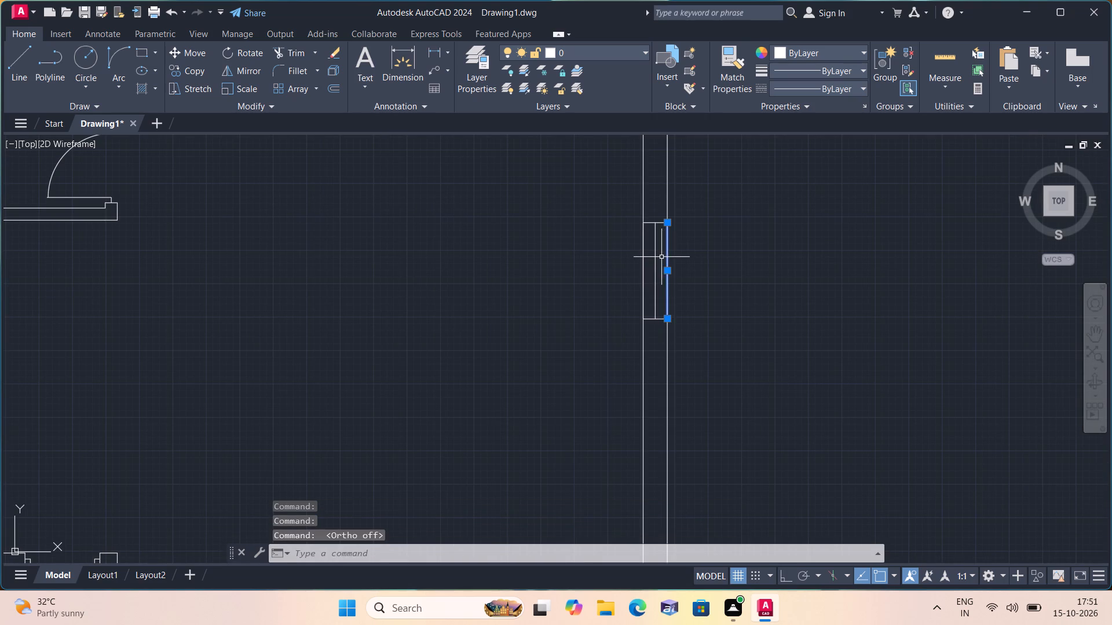
pyautogui.click(656, 262)
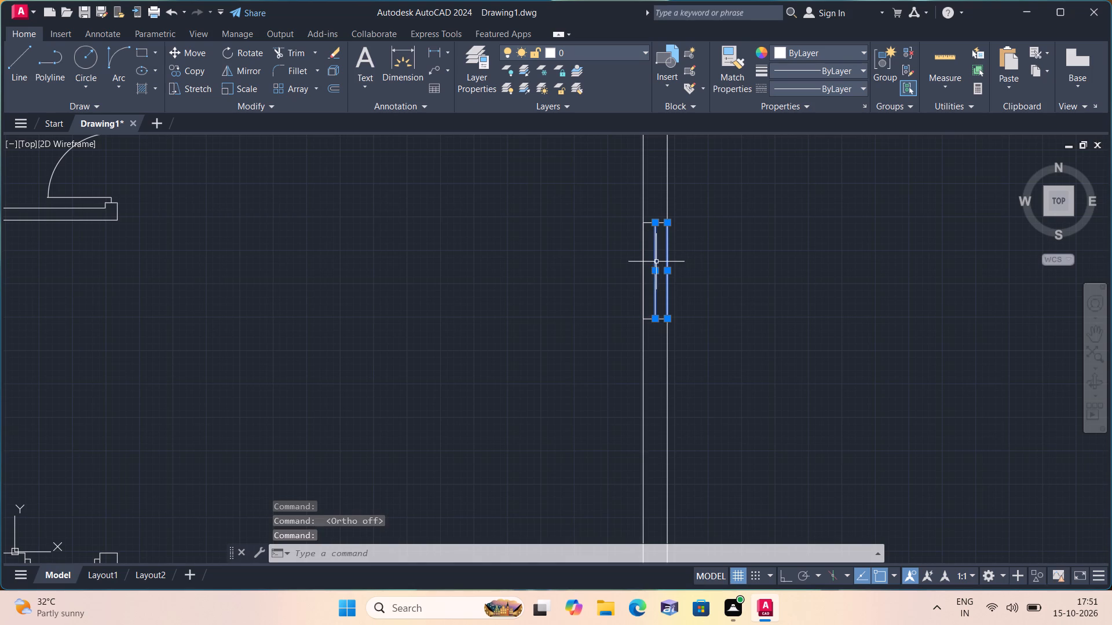
pyautogui.click(642, 269)
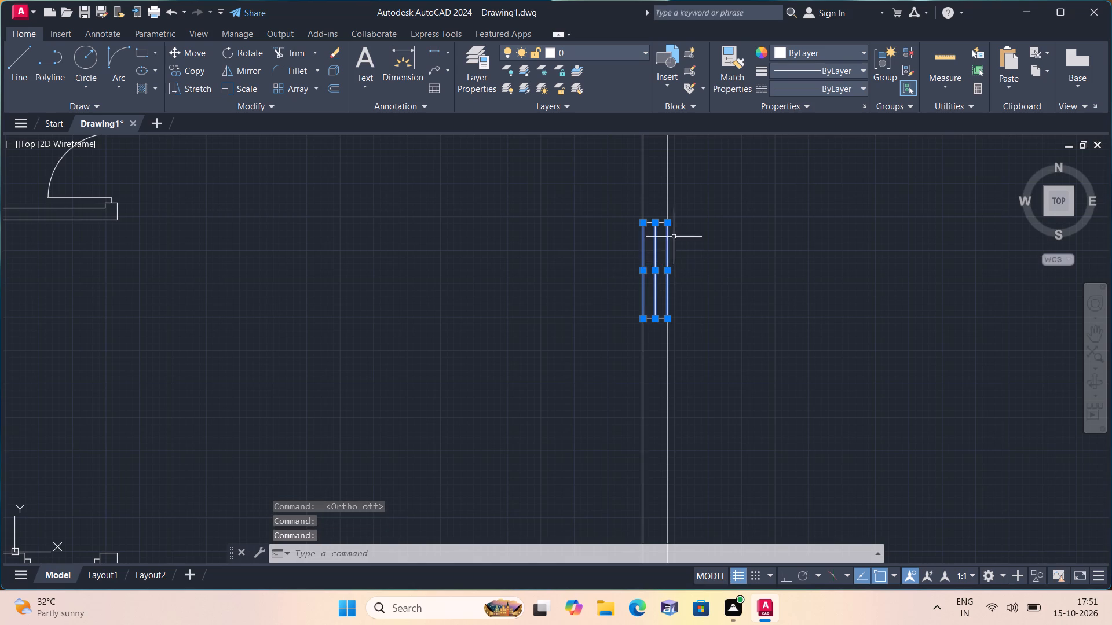
pyautogui.scroll(3, 667, 220)
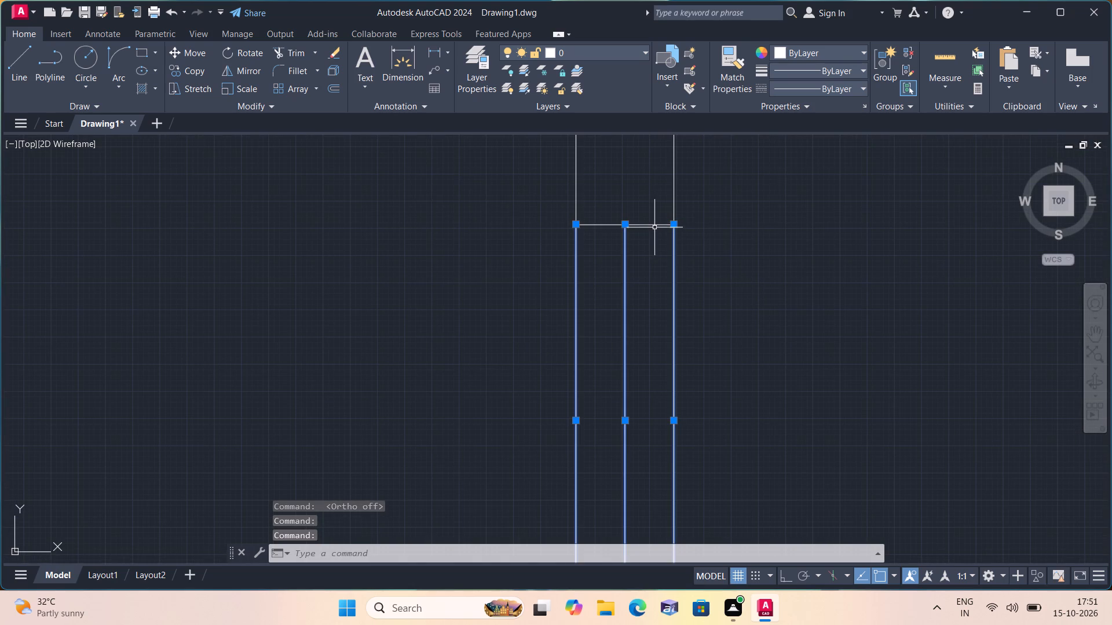
# Copy the complete window symbol from the outer side wall onto the wall beside the entrance steps.
pyautogui.click(652, 226)
pyautogui.scroll(-1, 649, 307)
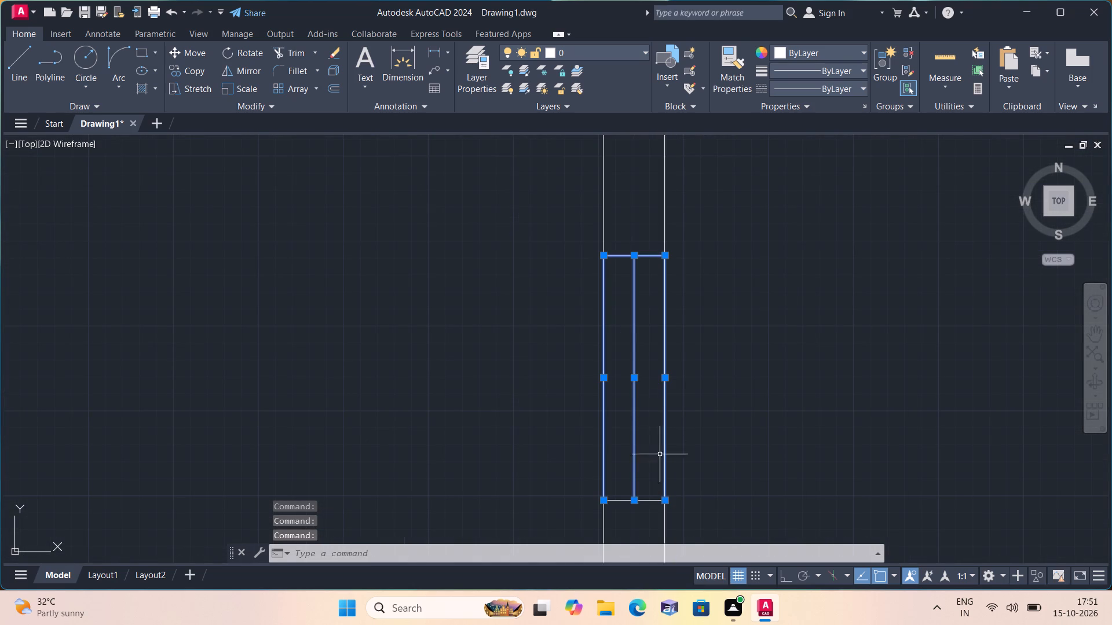
pyautogui.click(646, 499)
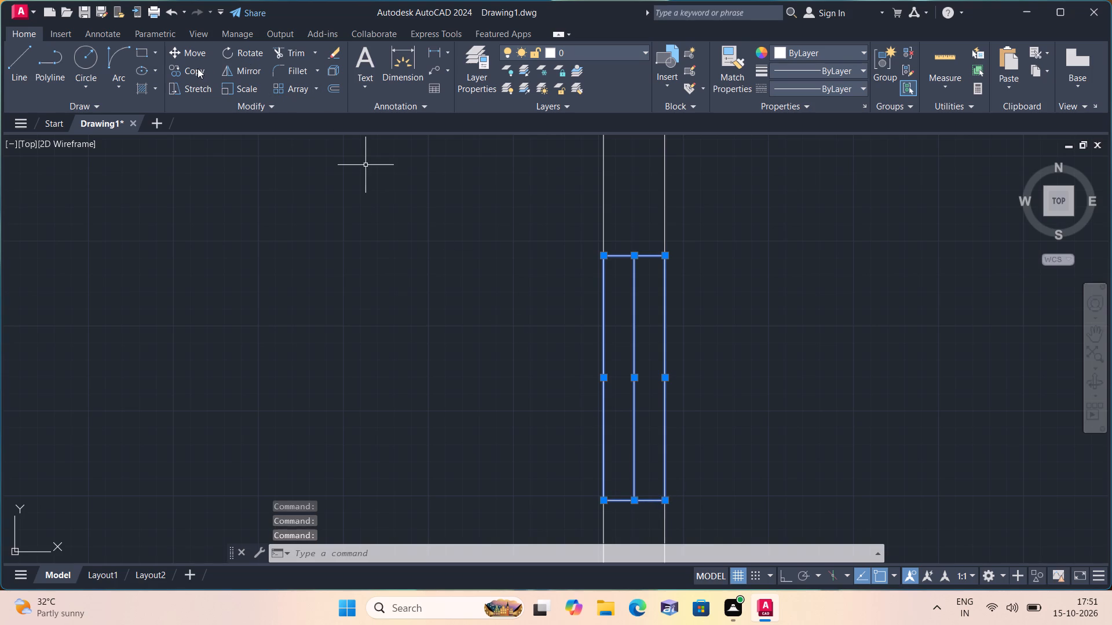
pyautogui.click(197, 68)
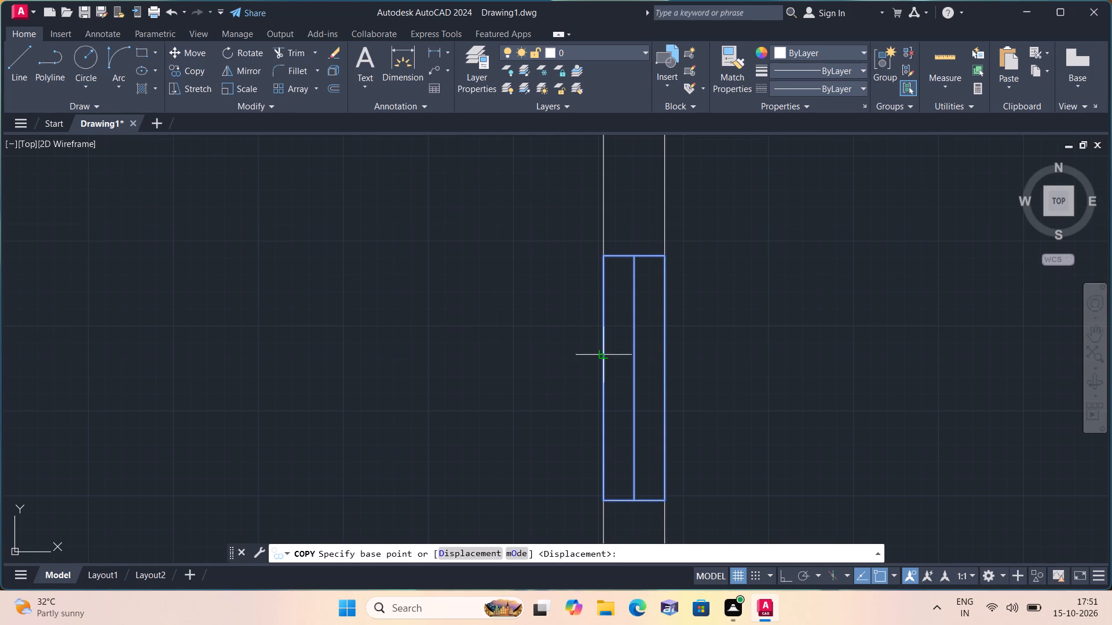
pyautogui.click(607, 356)
pyautogui.scroll(-5, 607, 356)
pyautogui.moveTo(417, 444); pyautogui.dragTo(448, 361, button='middle')
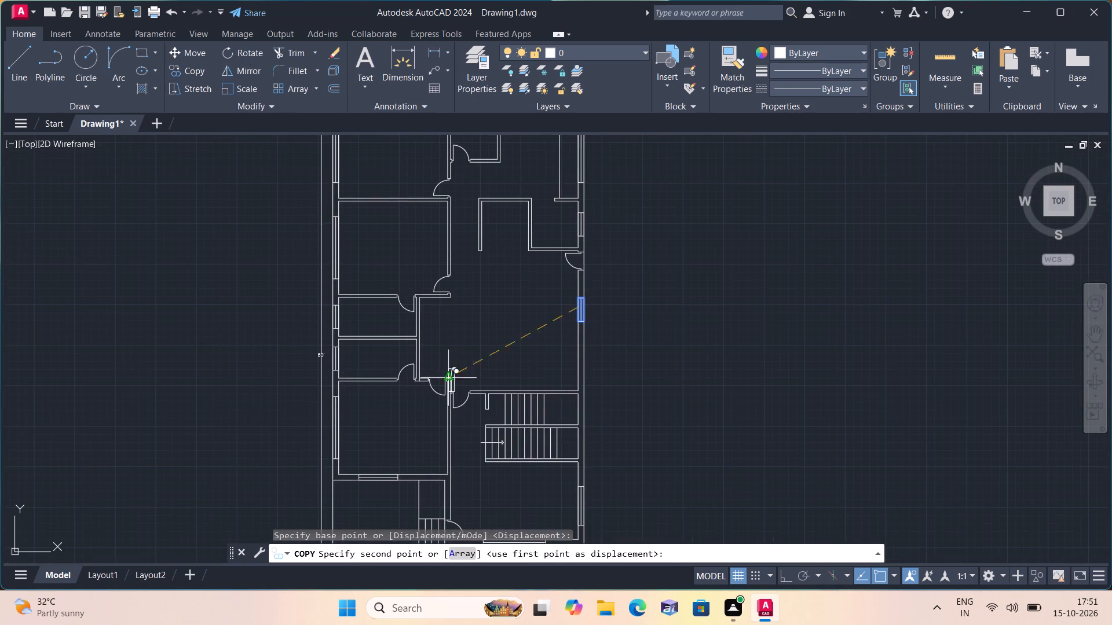
pyautogui.scroll(1, 444, 416)
pyautogui.moveTo(453, 488); pyautogui.dragTo(471, 351, button='middle')
pyautogui.scroll(1, 464, 382)
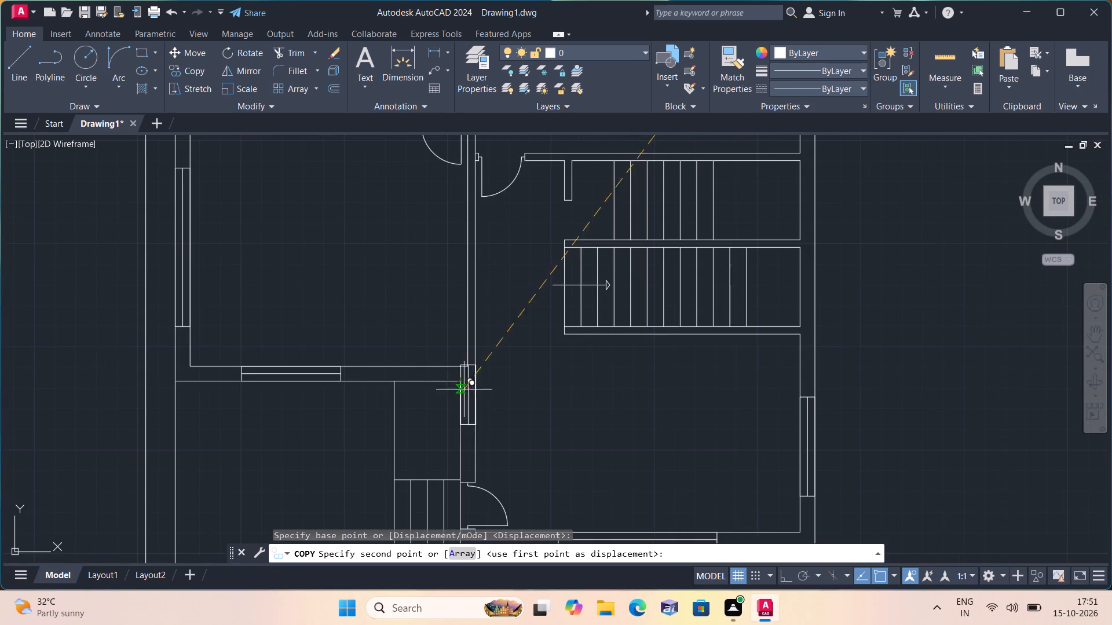
pyautogui.click(461, 421)
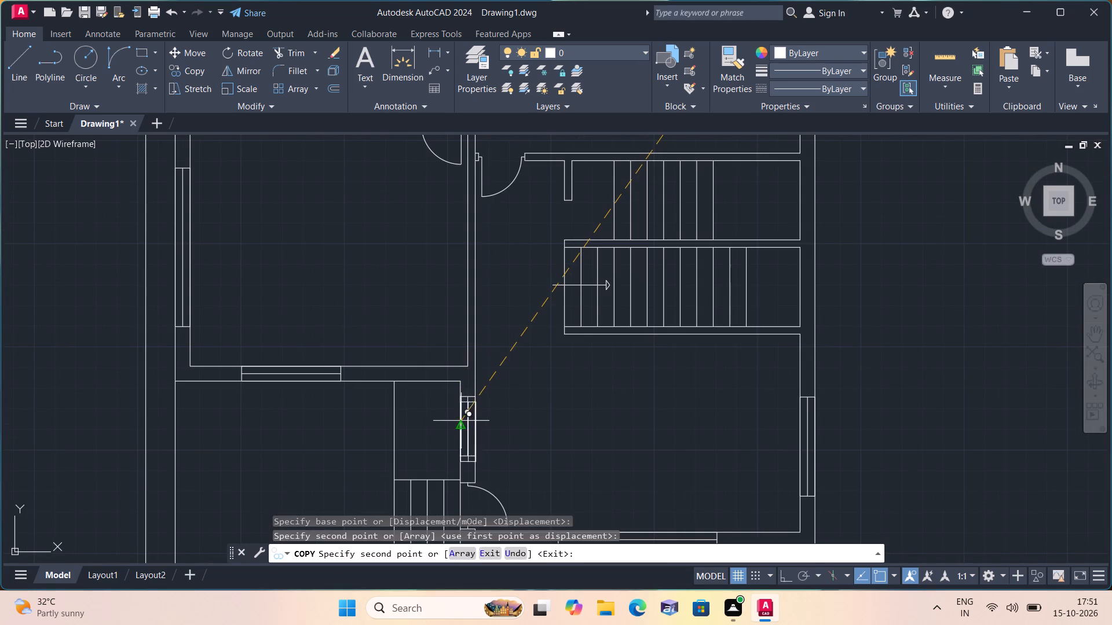
# Place another window copy on the partition wall of the small room opposite the outer-wall window.
pyautogui.scroll(-3, 471, 339)
pyautogui.scroll(1, 524, 212)
pyautogui.moveTo(524, 211); pyautogui.dragTo(517, 341, button='middle')
pyautogui.scroll(1, 507, 312)
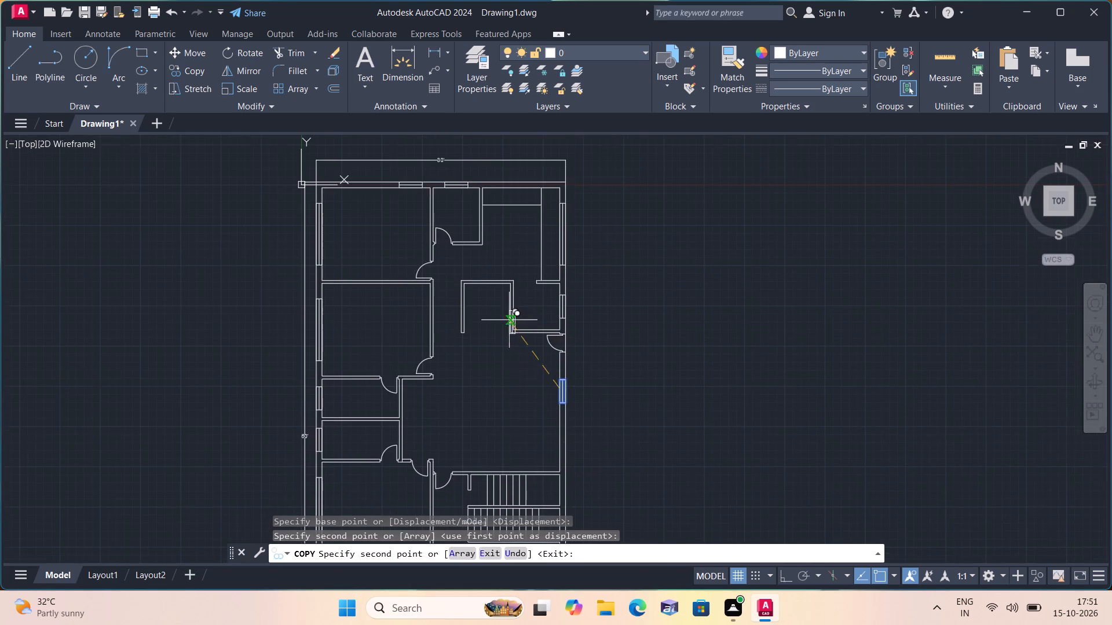
pyautogui.scroll(3, 507, 312)
pyautogui.moveTo(502, 240); pyautogui.dragTo(511, 299, button='middle')
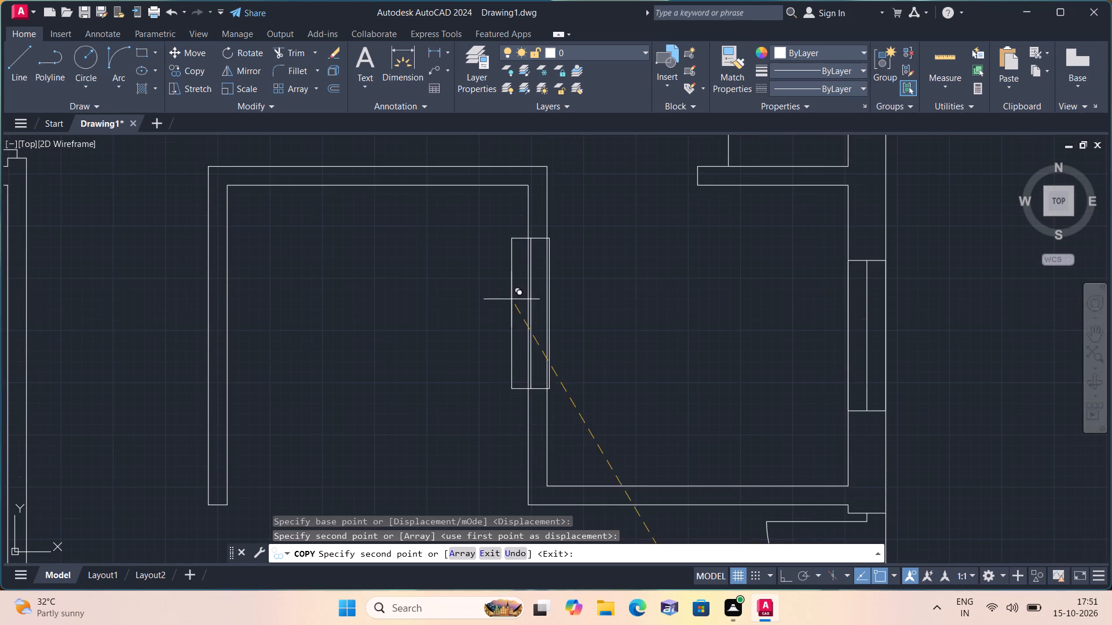
pyautogui.click(529, 342)
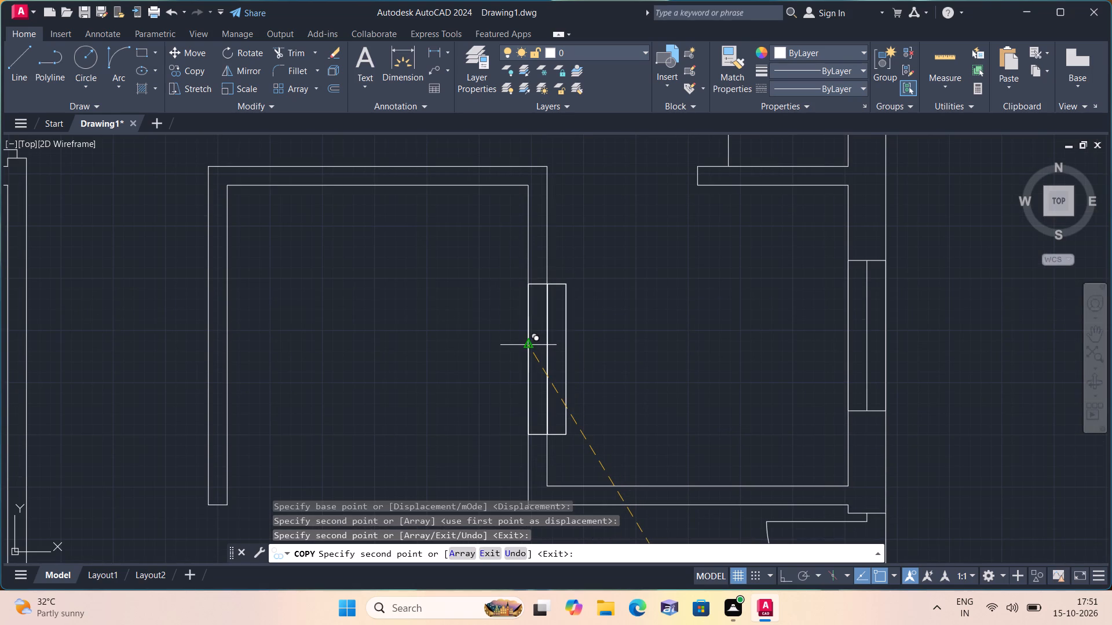
pyautogui.press('Escape')
# Trim away the parts of the copied window that extend beyond the thinner partition wall.
pyautogui.write('trim')
pyautogui.press('space')
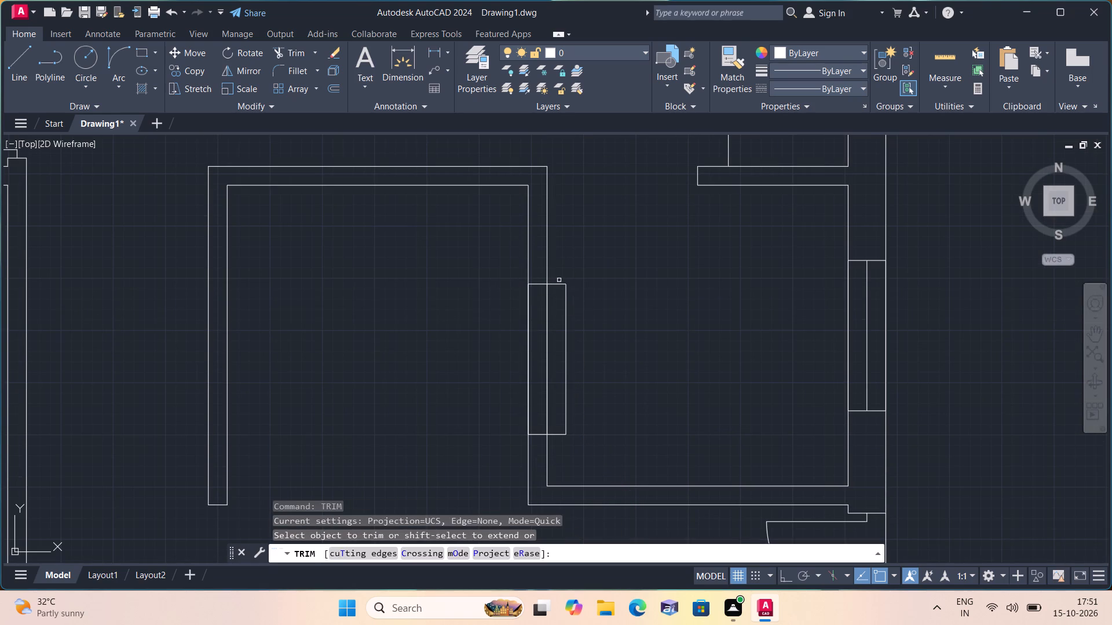
pyautogui.click(559, 280)
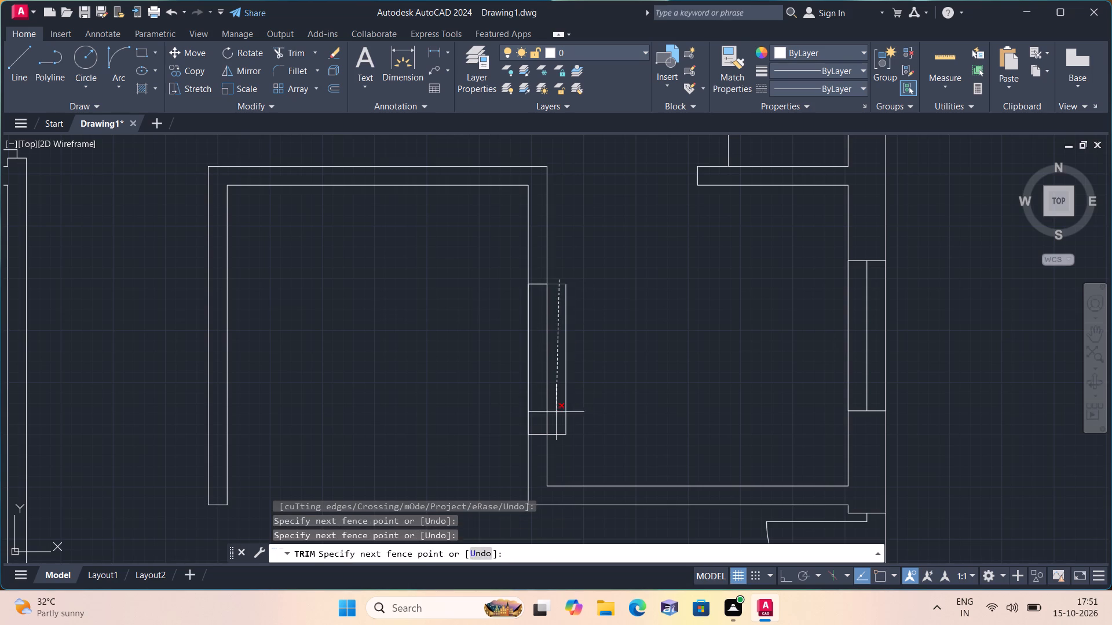
pyautogui.click(562, 436)
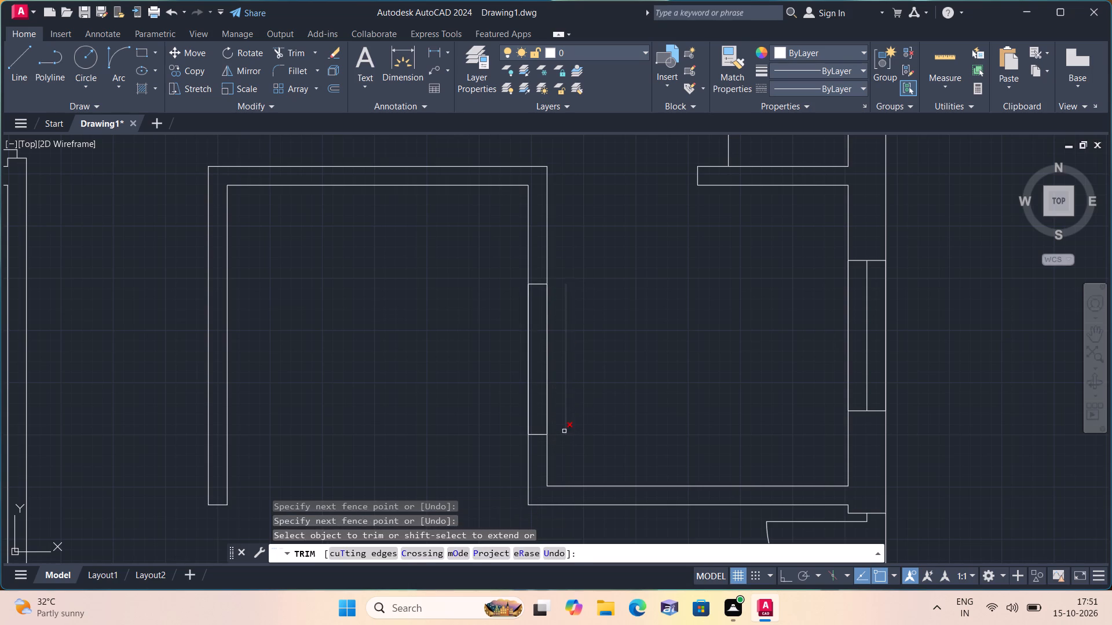
pyautogui.click(564, 431)
pyautogui.press('space')
# Draw a centre line through the partition-wall window between the midpoints of its two end lines.
pyautogui.write('l')
pyautogui.press('space')
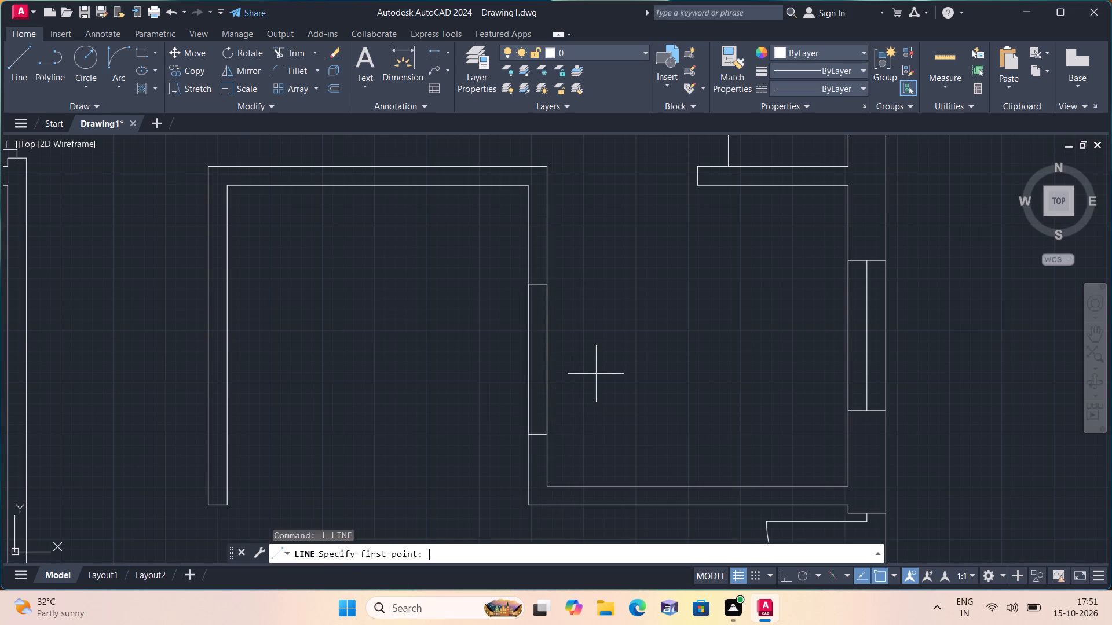
pyautogui.scroll(2, 530, 281)
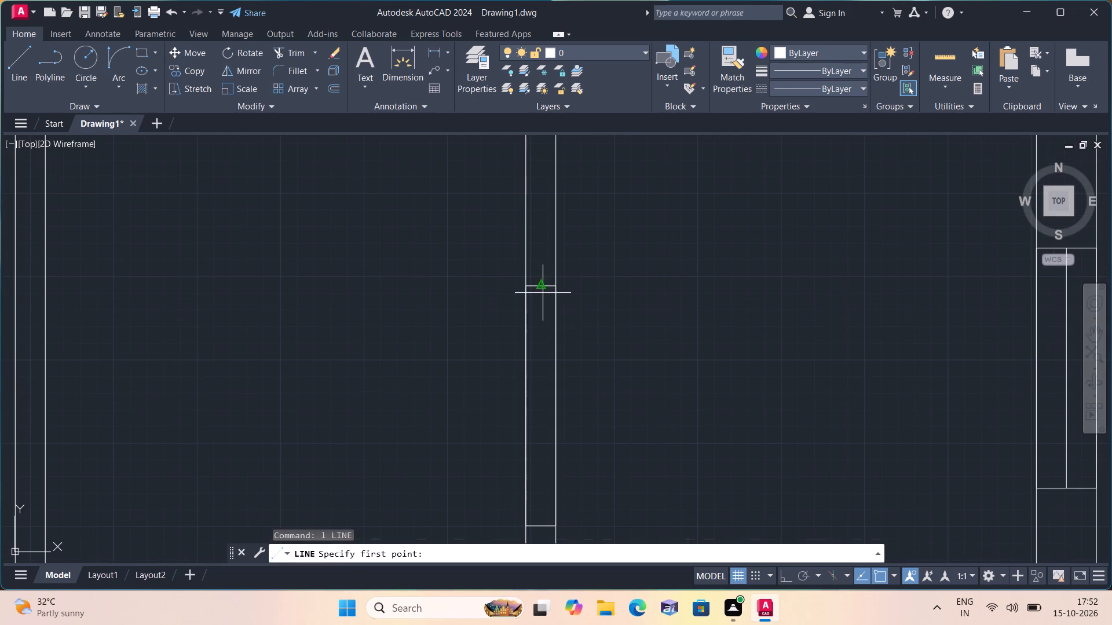
pyautogui.click(544, 289)
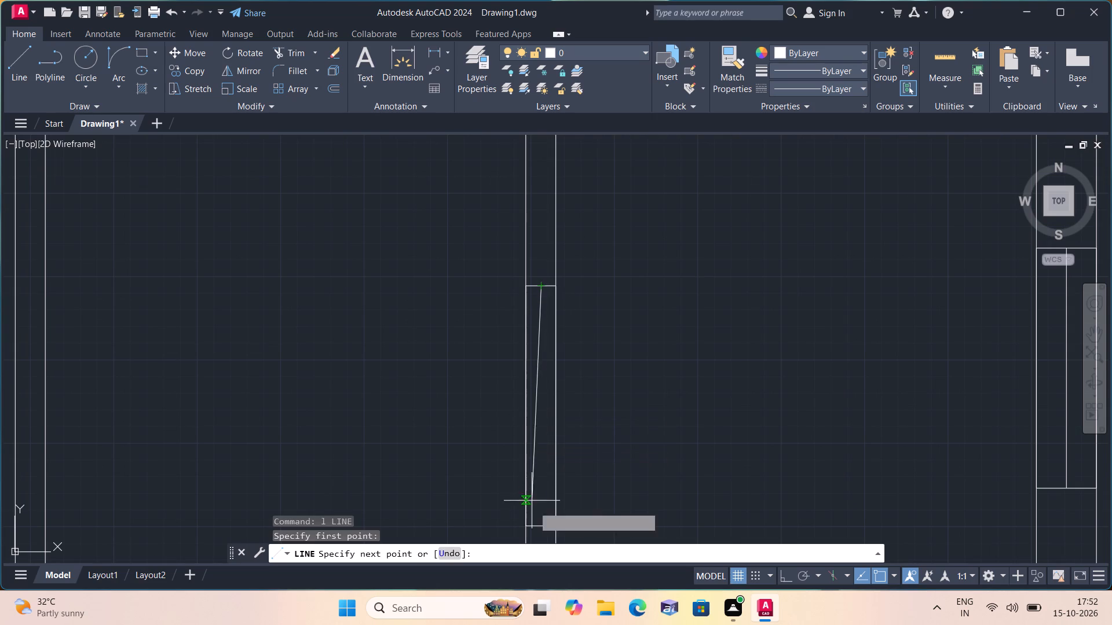
pyautogui.click(542, 525)
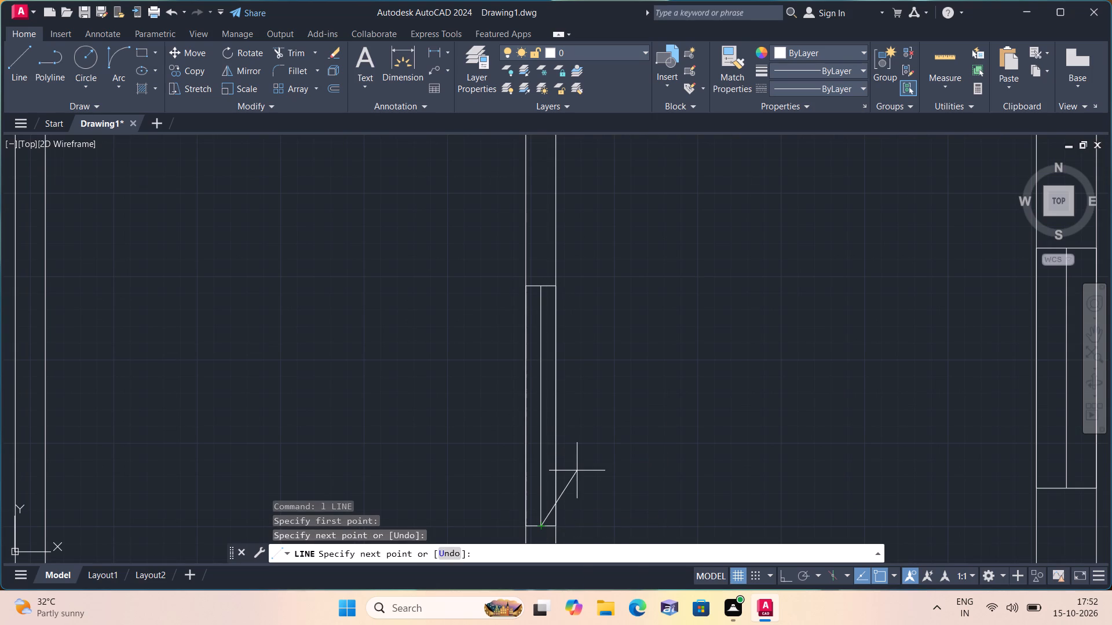
pyautogui.press('Escape')
# Open the recent drawing beds_plan.dwg and copy the double bed with nightstands and patterned rug, plus the toilet, to the clipboard.
pyautogui.scroll(-4, 393, 280)
pyautogui.moveTo(311, 280); pyautogui.dragTo(454, 281, button='middle')
pyautogui.scroll(-1, 458, 284)
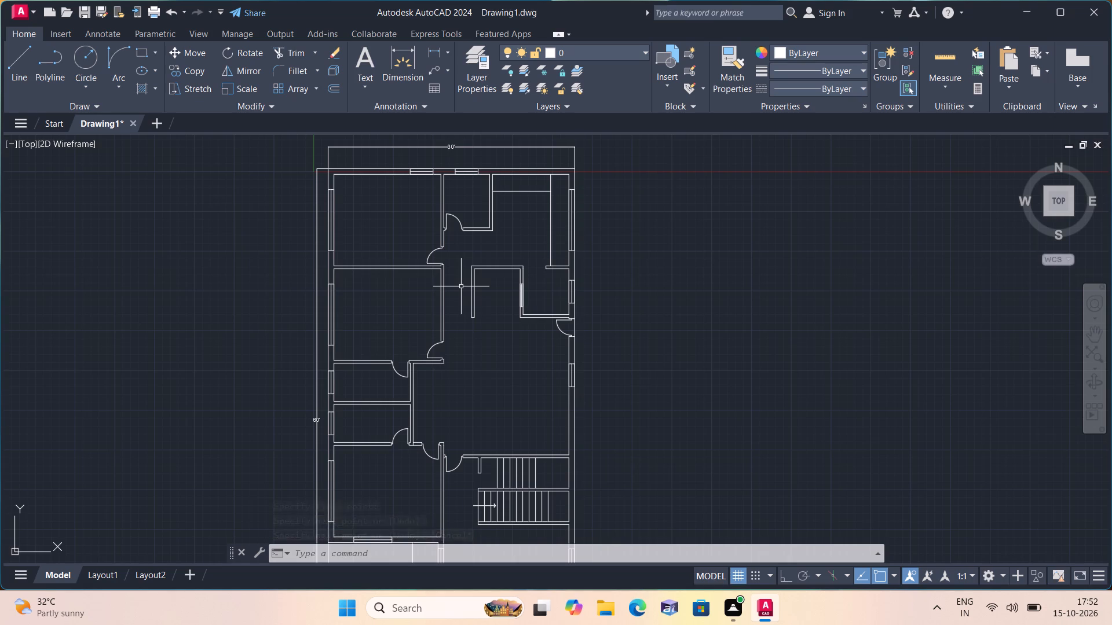
pyautogui.scroll(-1, 461, 286)
pyautogui.moveTo(461, 286); pyautogui.dragTo(504, 223, button='middle')
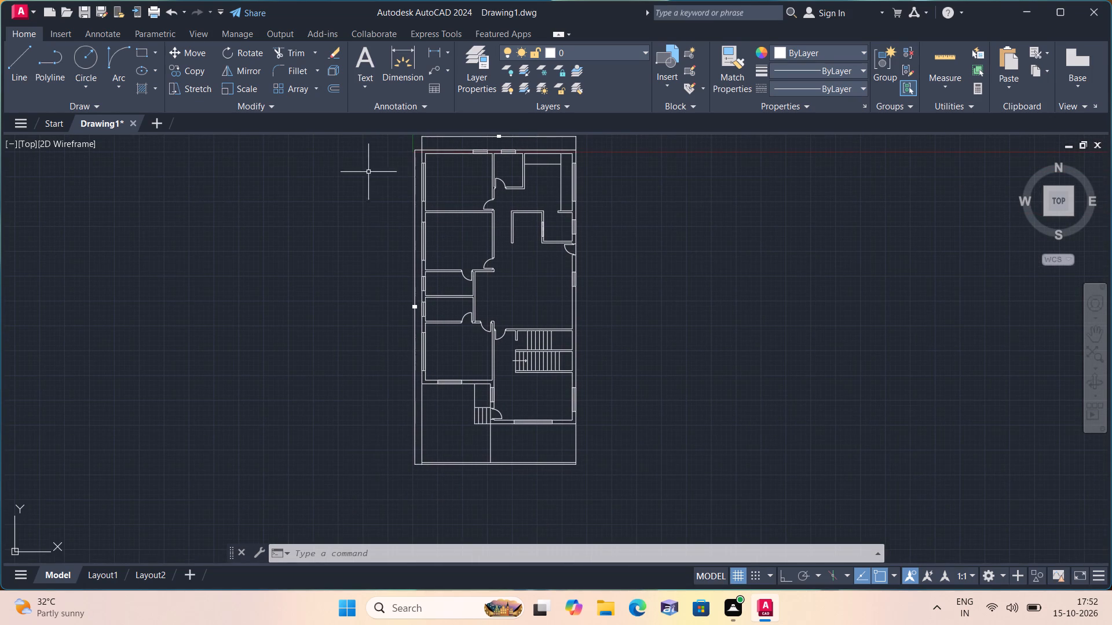
pyautogui.click(19, 6)
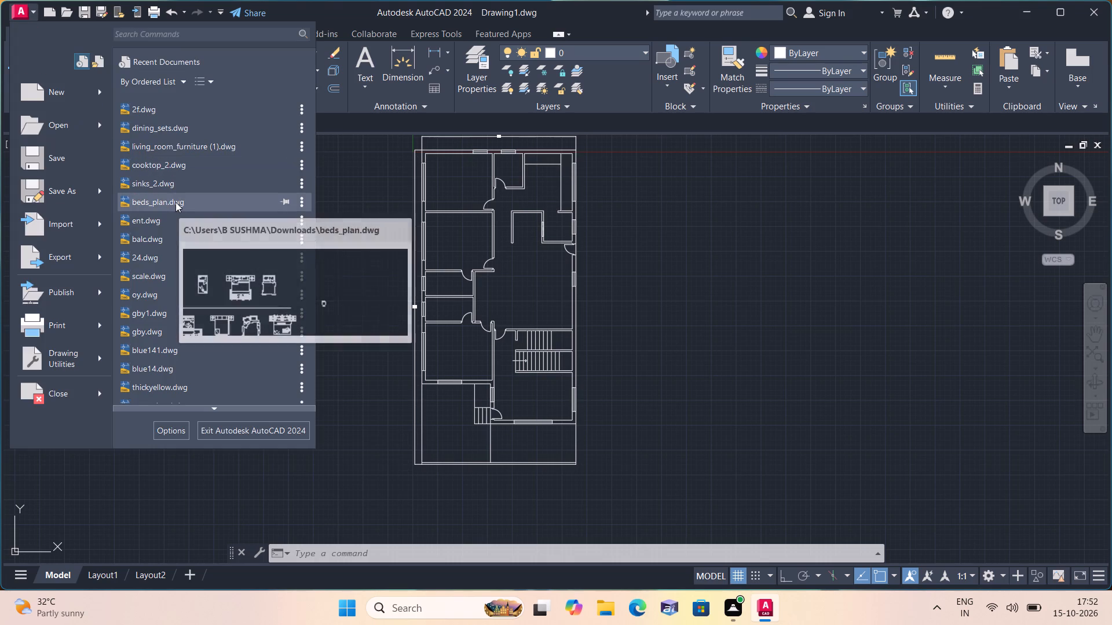
pyautogui.click(175, 202)
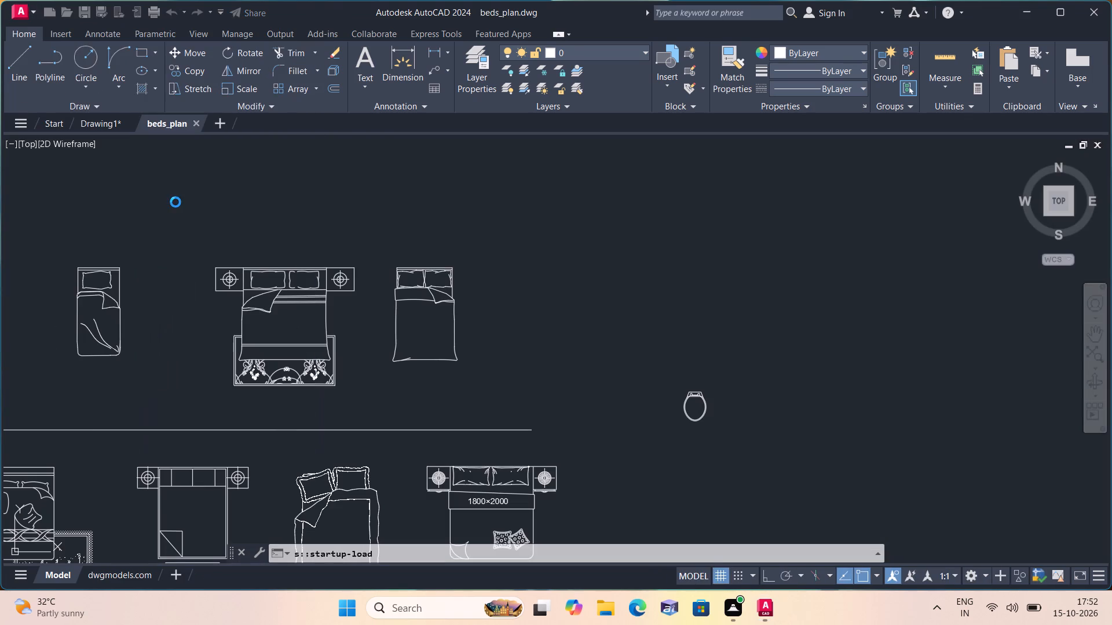
pyautogui.scroll(1, 175, 202)
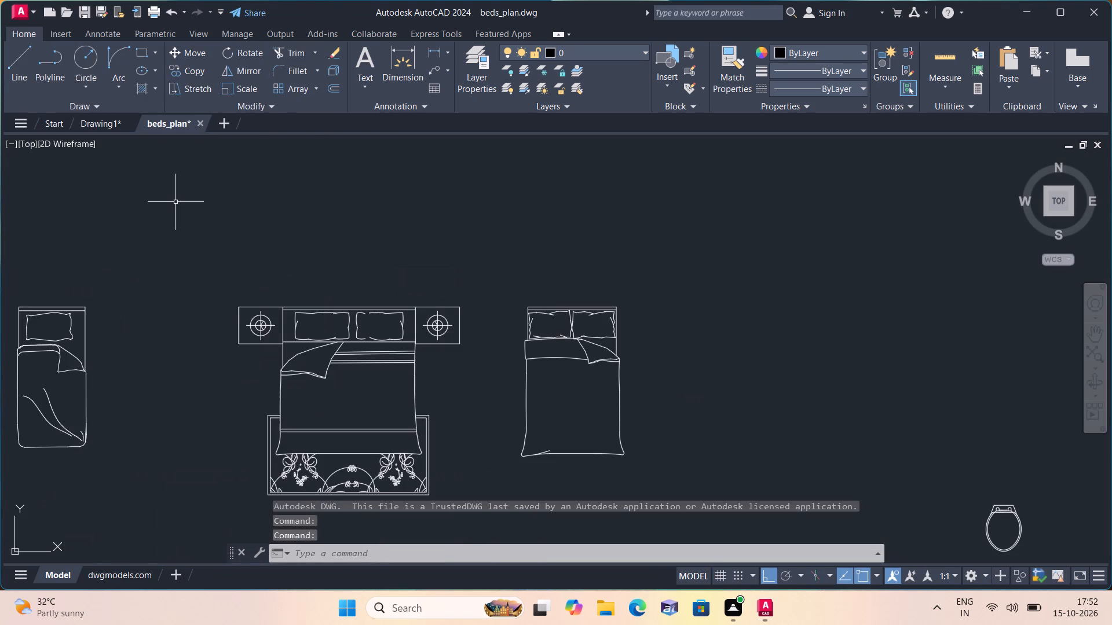
pyautogui.scroll(-1, 175, 202)
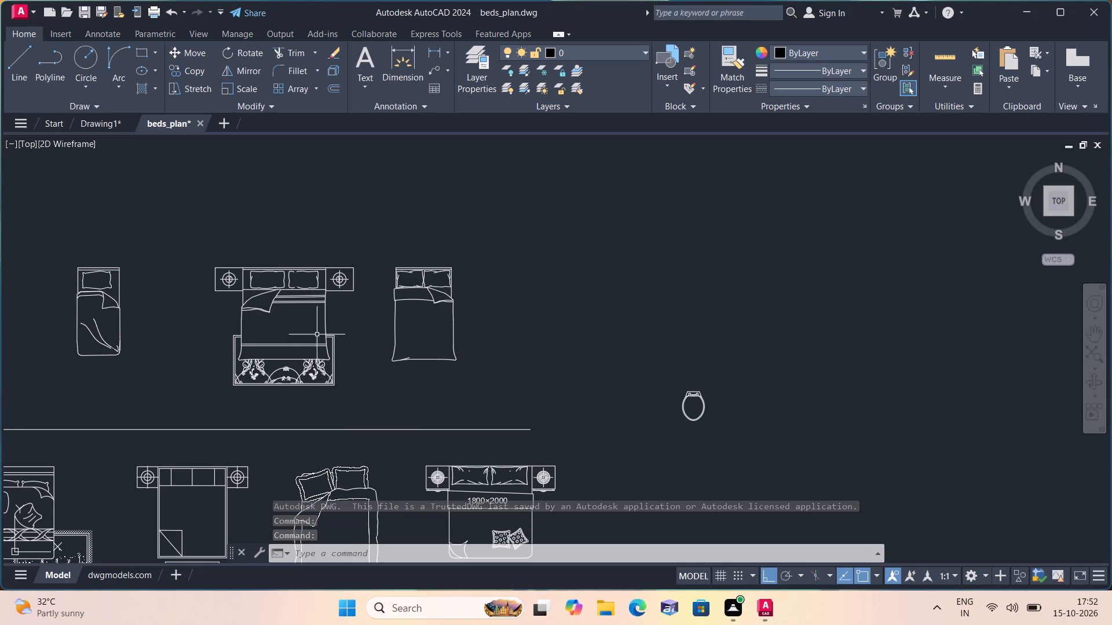
pyautogui.click(354, 410)
pyautogui.click(203, 204)
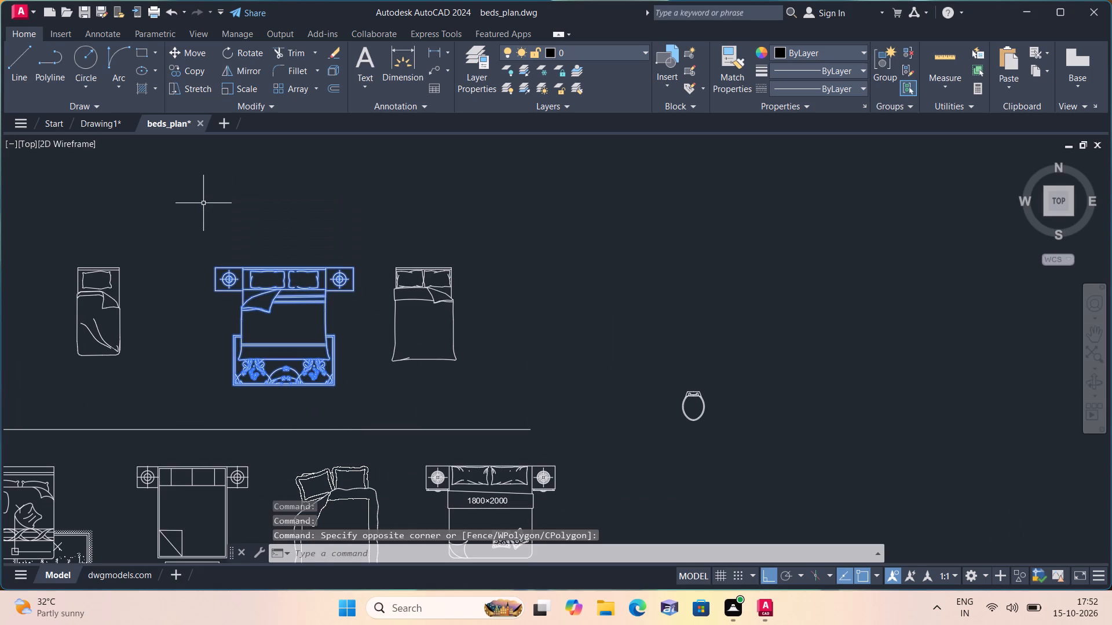
pyautogui.click(663, 357)
pyautogui.click(751, 443)
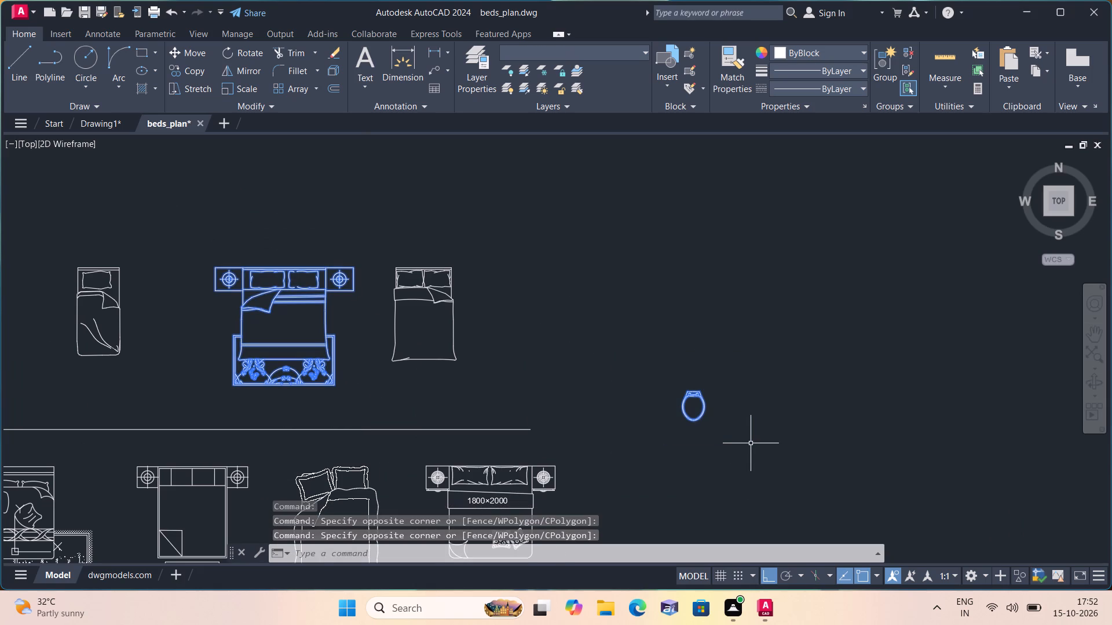
pyautogui.hotkey('ctrl', 'c')
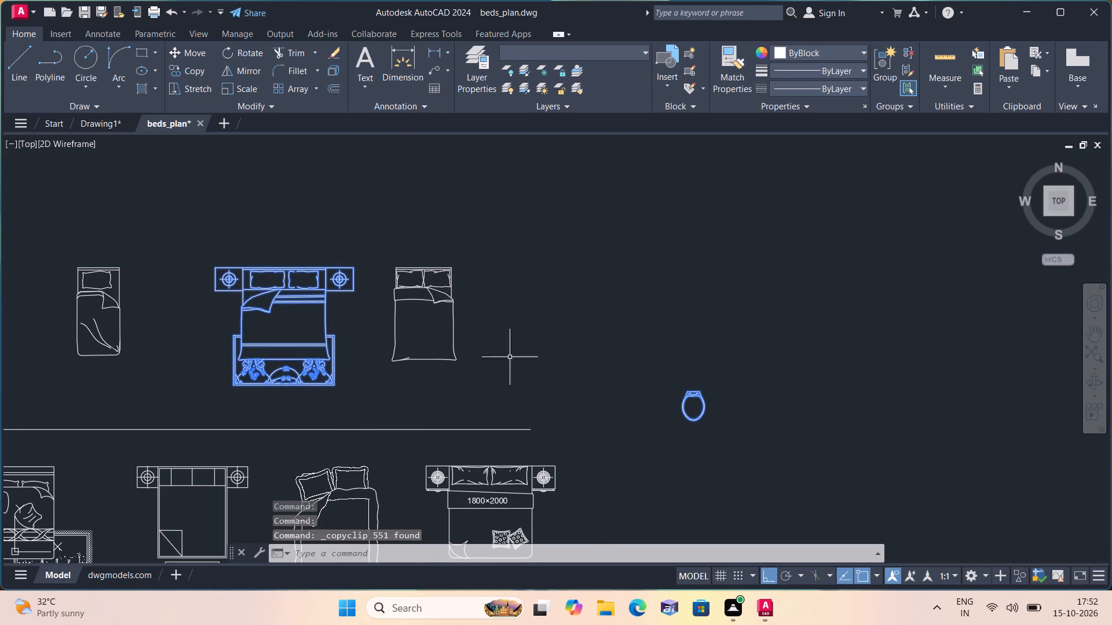
# Switch to Drawing1 and paste the copied bed set and toilet into the empty area beside the floor plan.
pyautogui.click(100, 124)
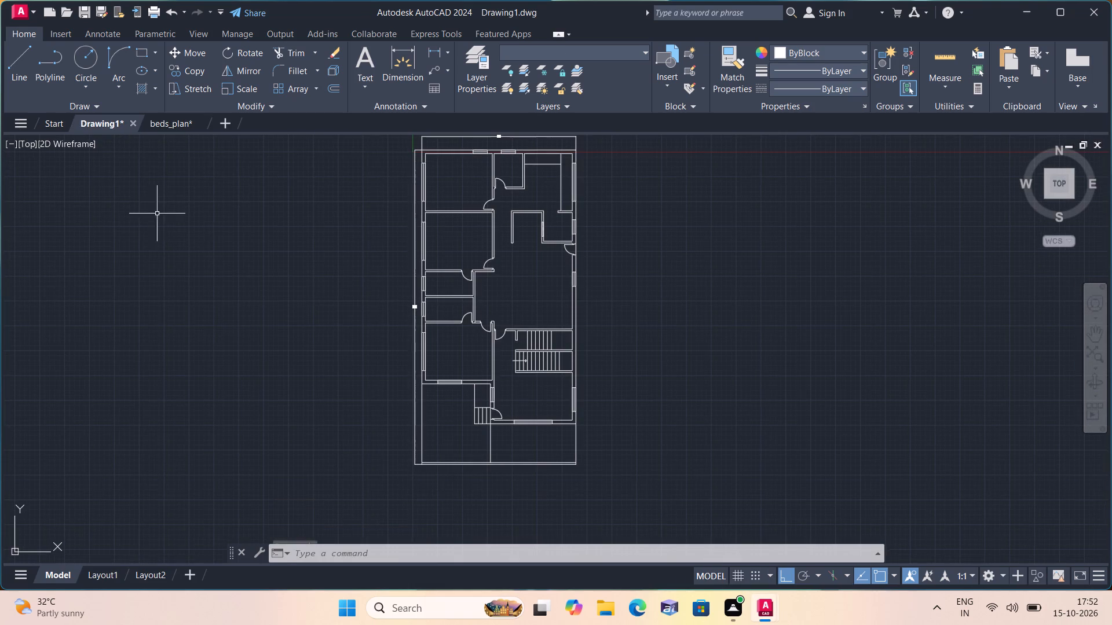
pyautogui.hotkey('ctrl', 'v')
pyautogui.scroll(-4, 392, 343)
pyautogui.click(568, 421)
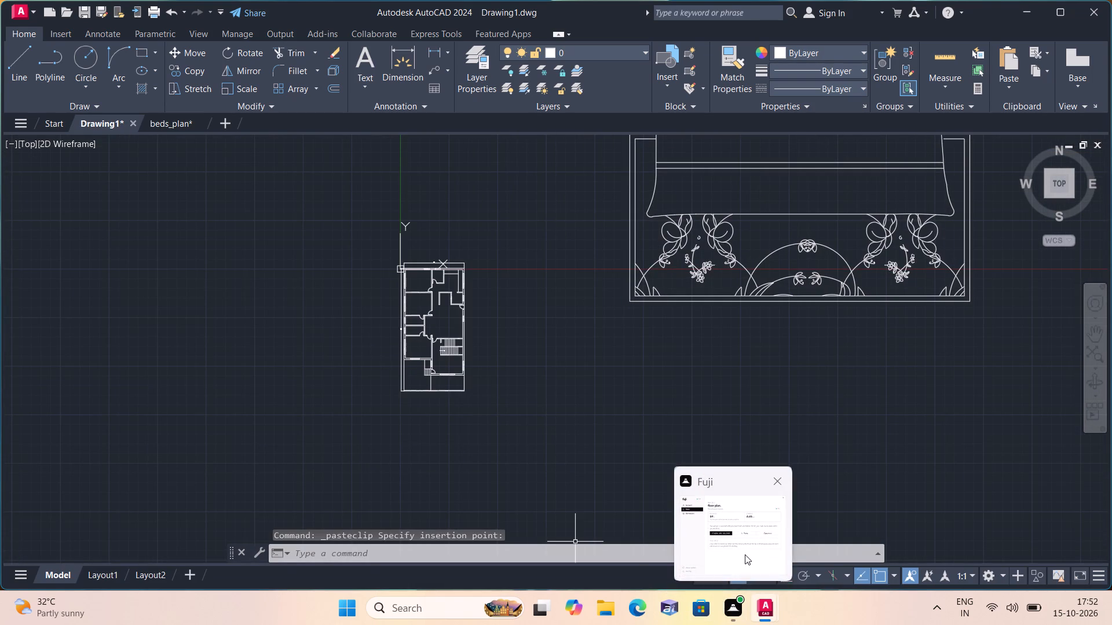
# Open the recent drawing sinks_2.dwg and copy the short single-bowl sink with ribbed drainboard and the square sink to the clipboard.
pyautogui.click(18, 17)
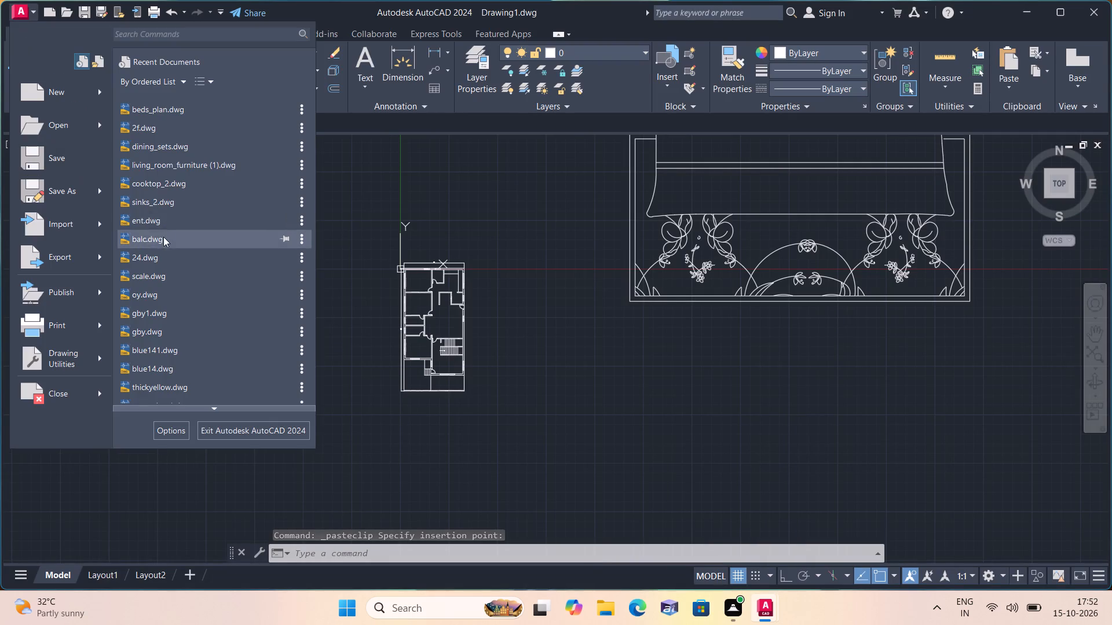
pyautogui.click(165, 199)
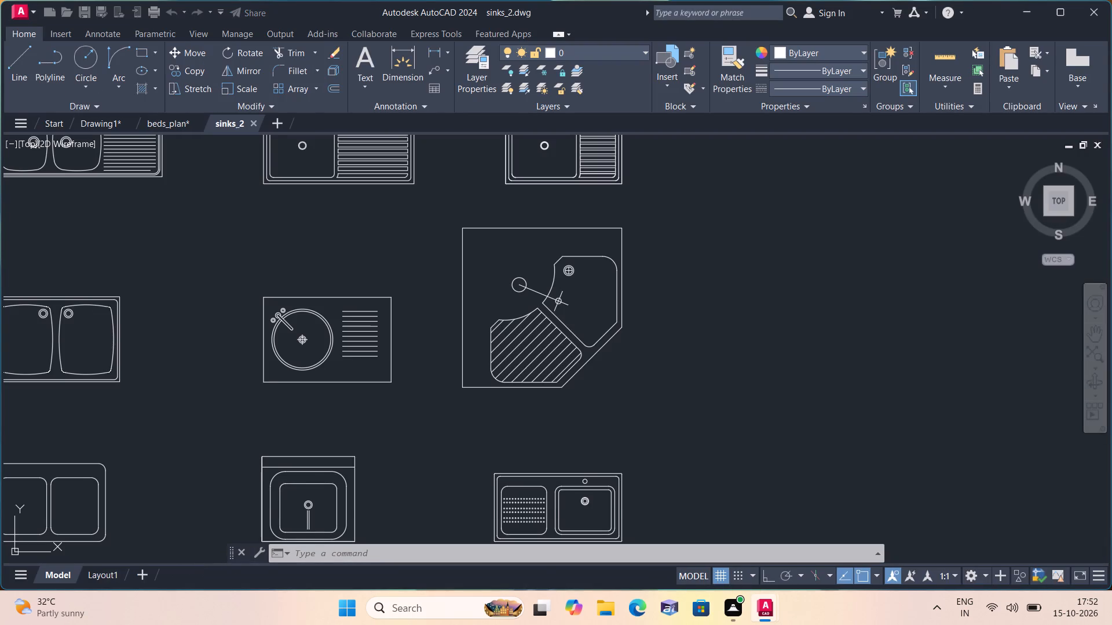
pyautogui.scroll(-1, 240, 293)
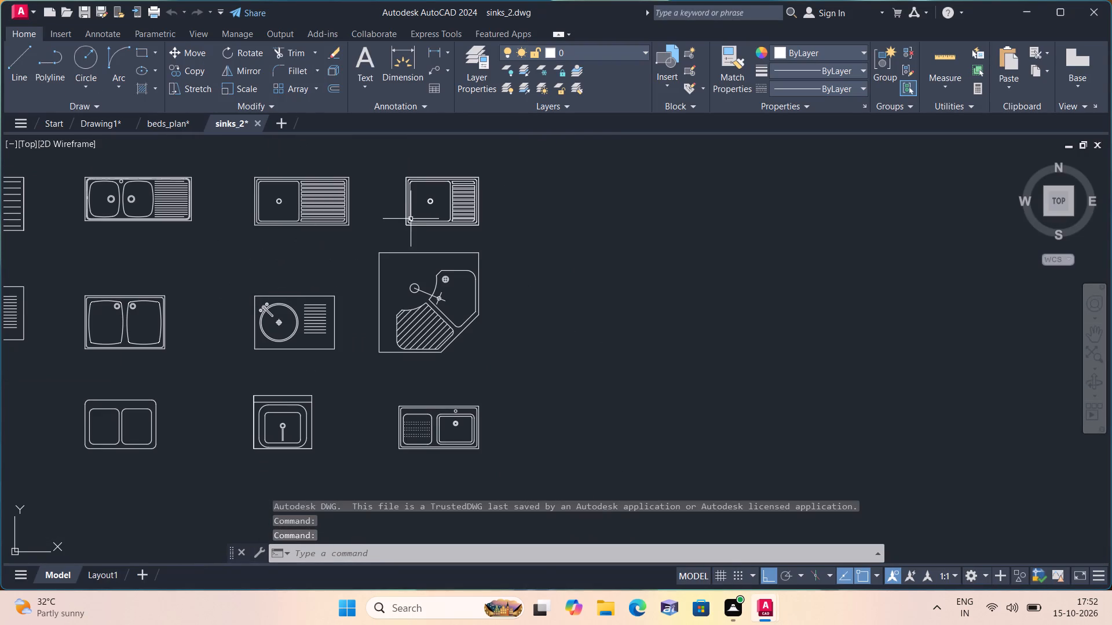
pyautogui.click(415, 226)
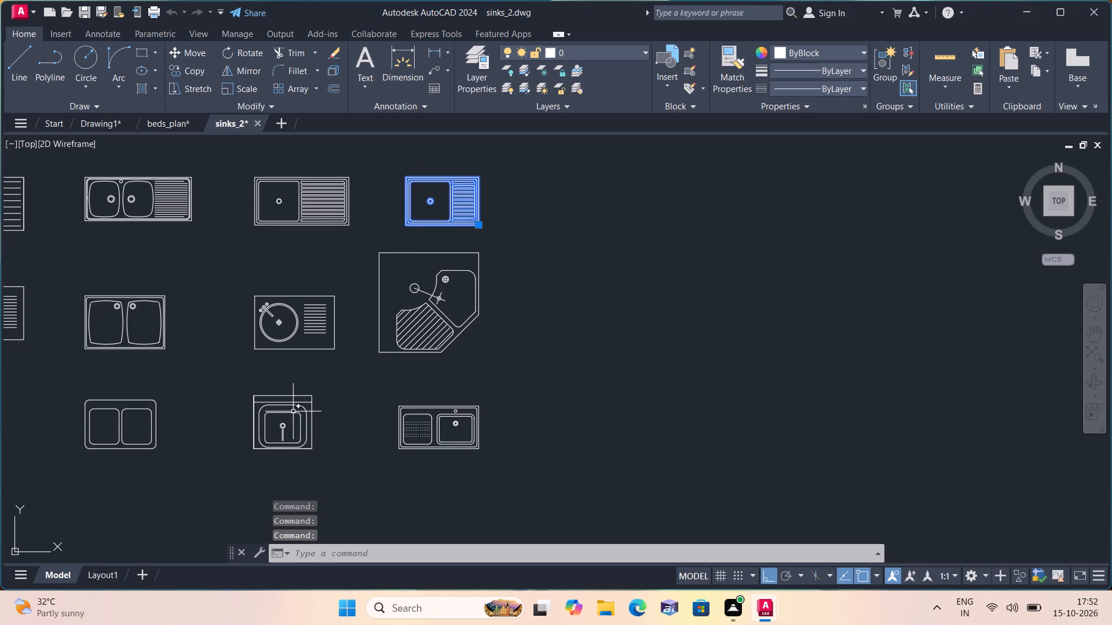
pyautogui.click(293, 411)
pyautogui.hotkey('ctrl', 'c')
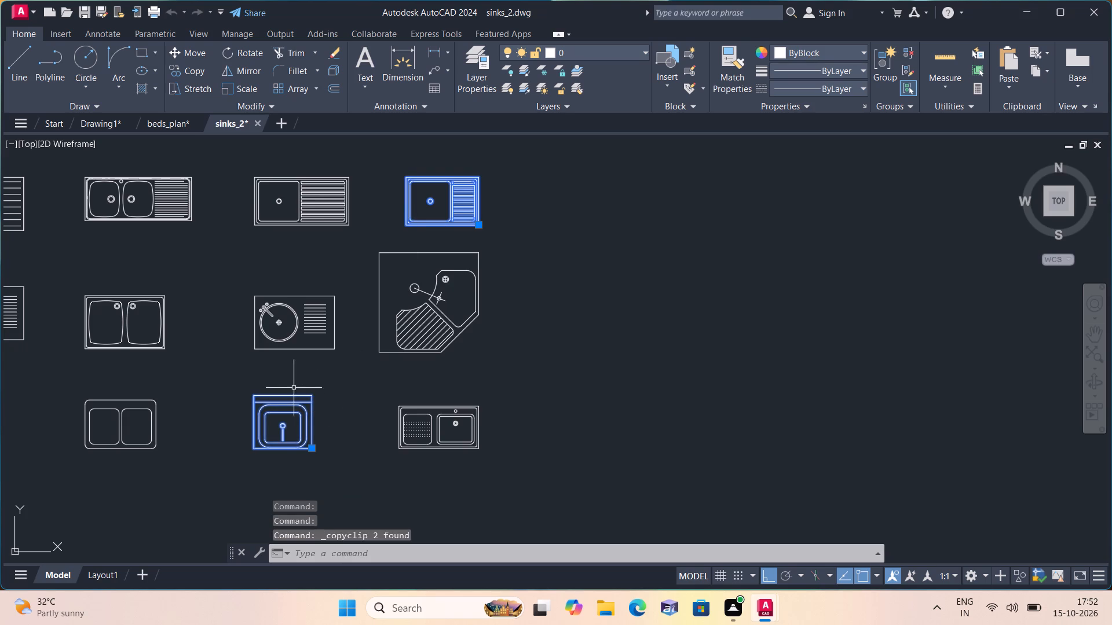
# Switch to Drawing1 and paste the two copied sinks into the empty area on the other side of the floor plan.
pyautogui.click(104, 120)
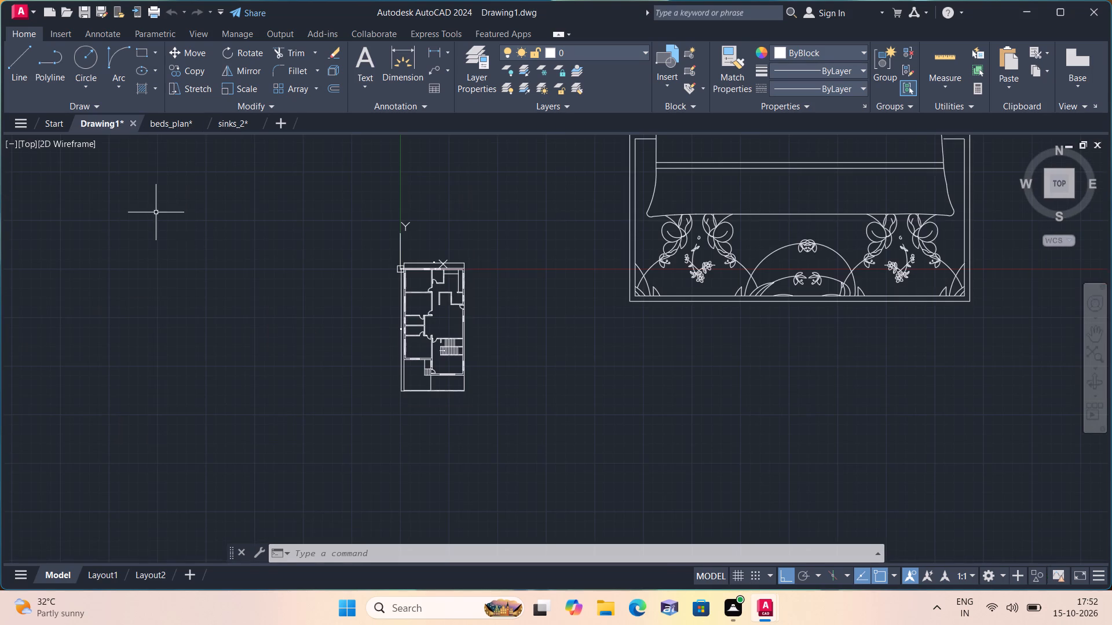
pyautogui.hotkey('ctrl', 'v')
pyautogui.scroll(-2, 190, 253)
pyautogui.click(186, 275)
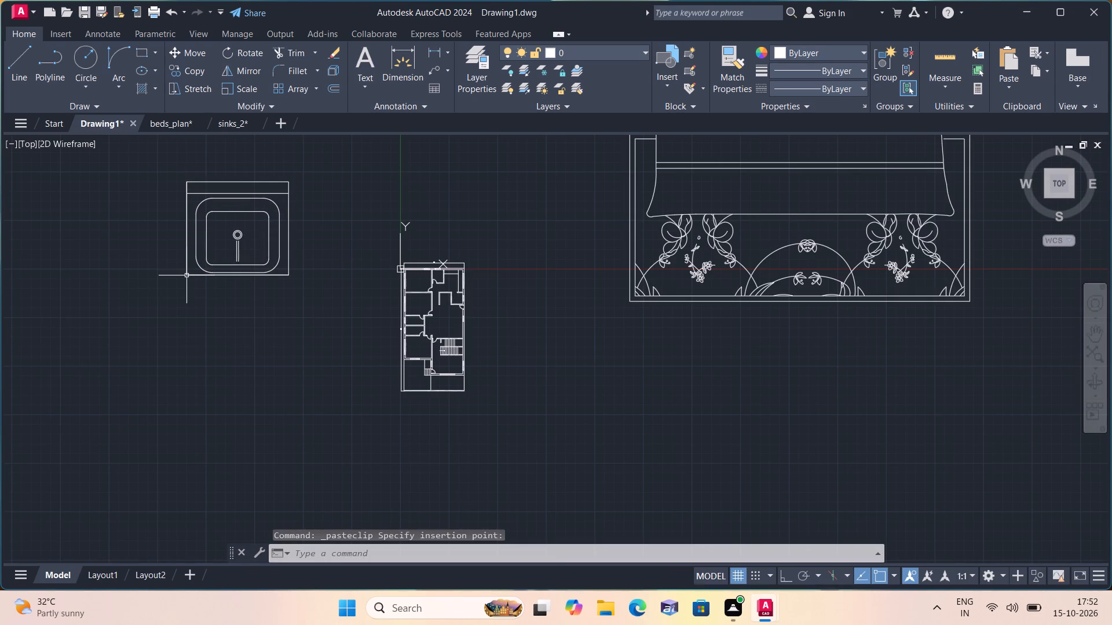
# Open the recent drawing dining_sets.dwg and copy the six-chair rounded rectangular dining table with marble pattern to the clipboard.
pyautogui.scroll(-1, 186, 275)
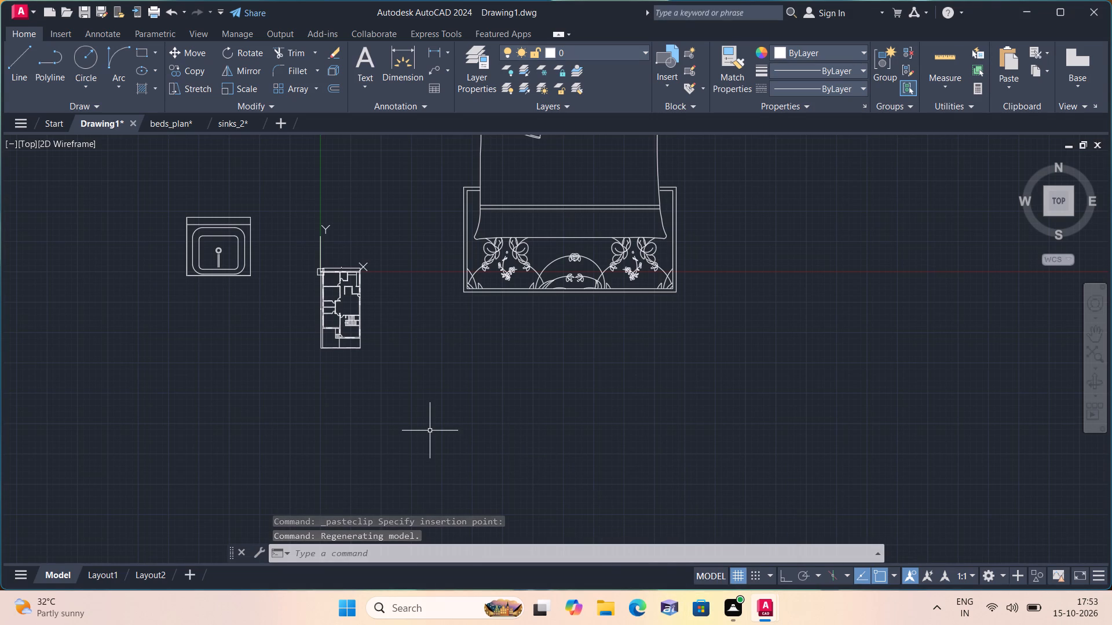
pyautogui.scroll(-1, 430, 431)
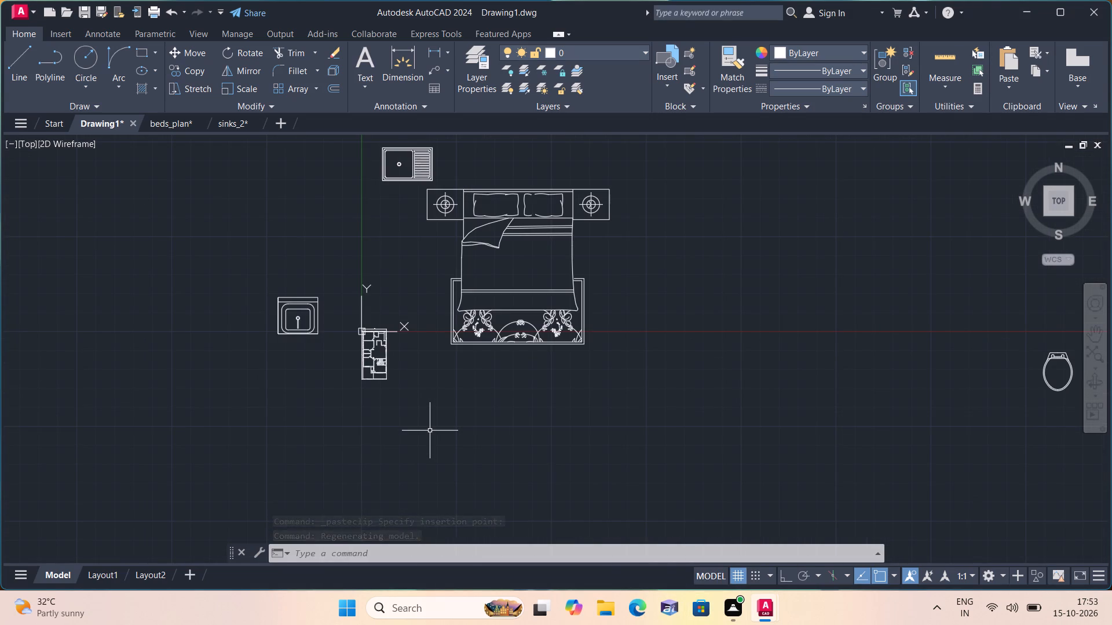
pyautogui.scroll(1, 430, 431)
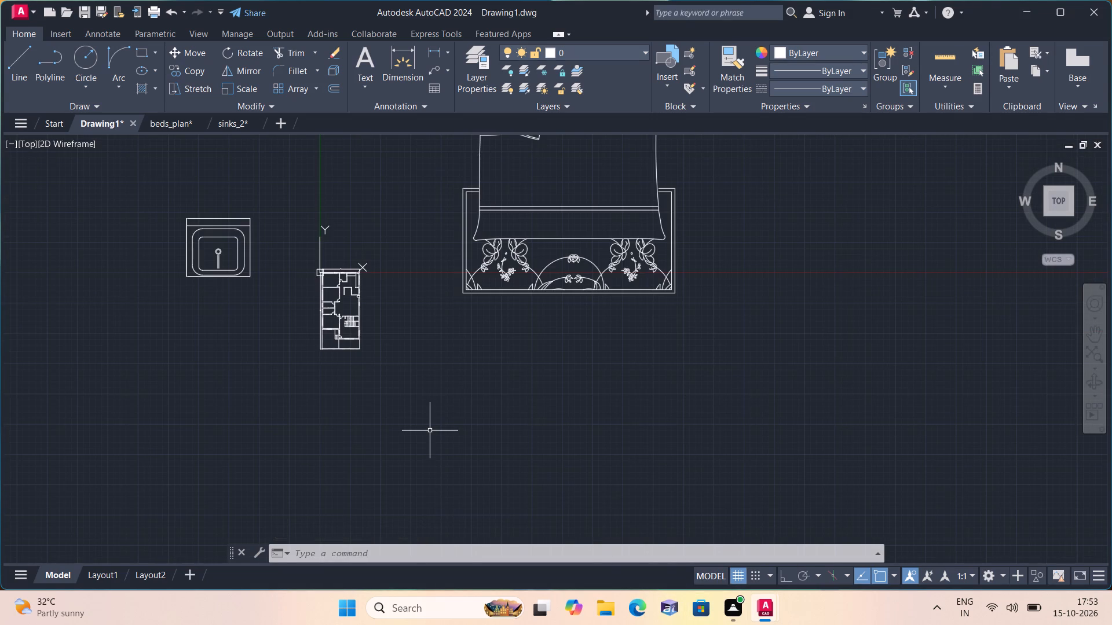
pyautogui.click(24, 13)
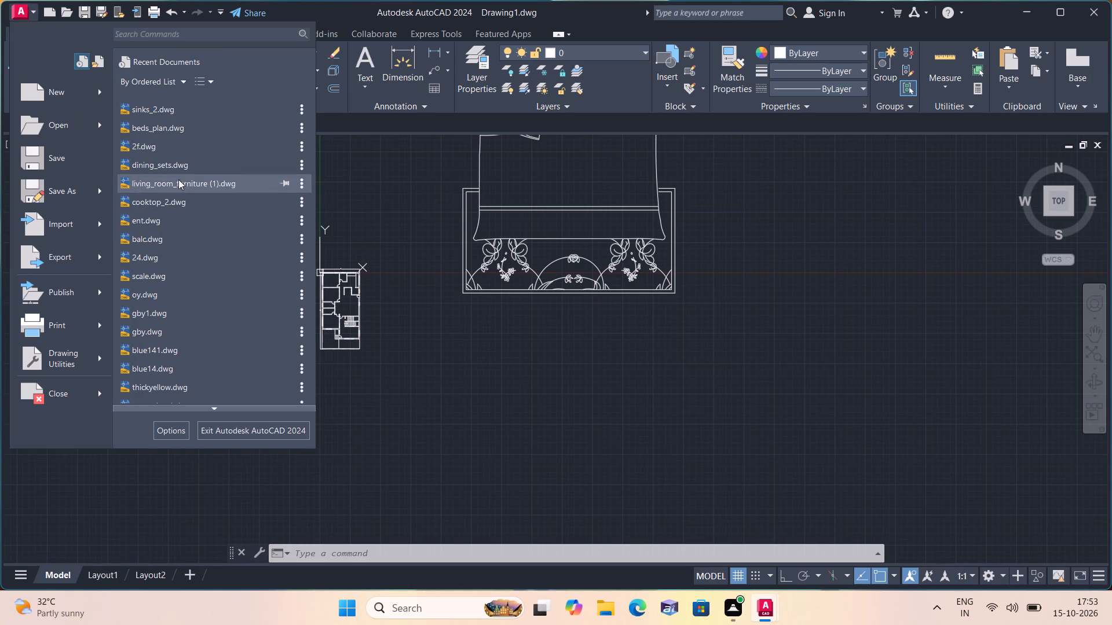
pyautogui.click(177, 167)
pyautogui.scroll(-1, 485, 326)
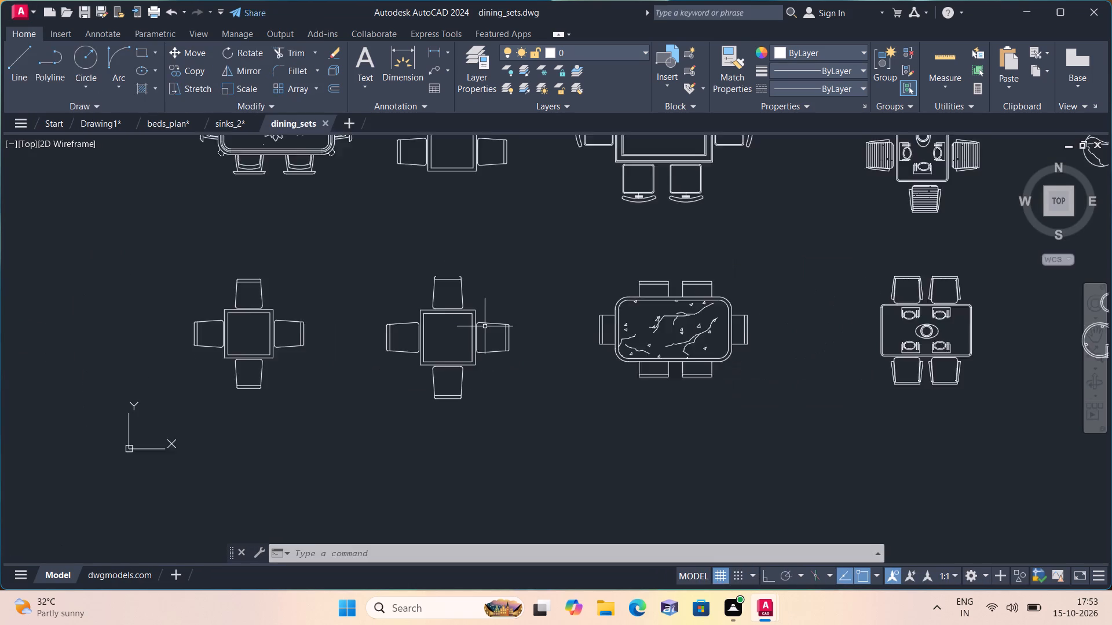
pyautogui.scroll(-1, 485, 326)
pyautogui.scroll(-1, 676, 330)
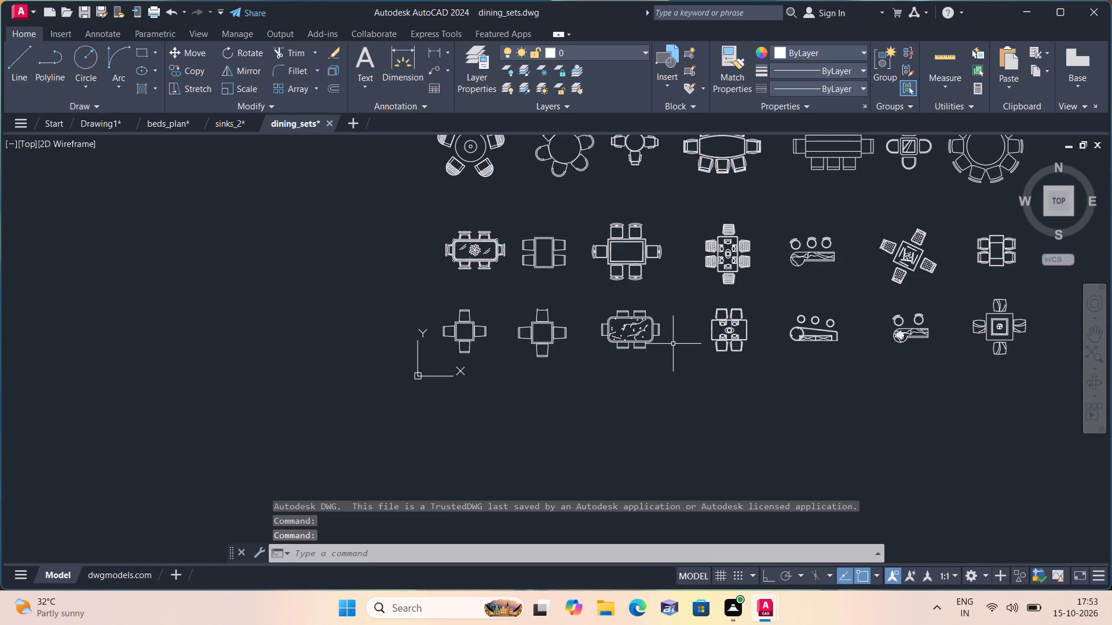
pyautogui.moveTo(672, 344); pyautogui.dragTo(662, 398, button='middle')
pyautogui.middleClick(663, 420)
pyautogui.click(663, 419)
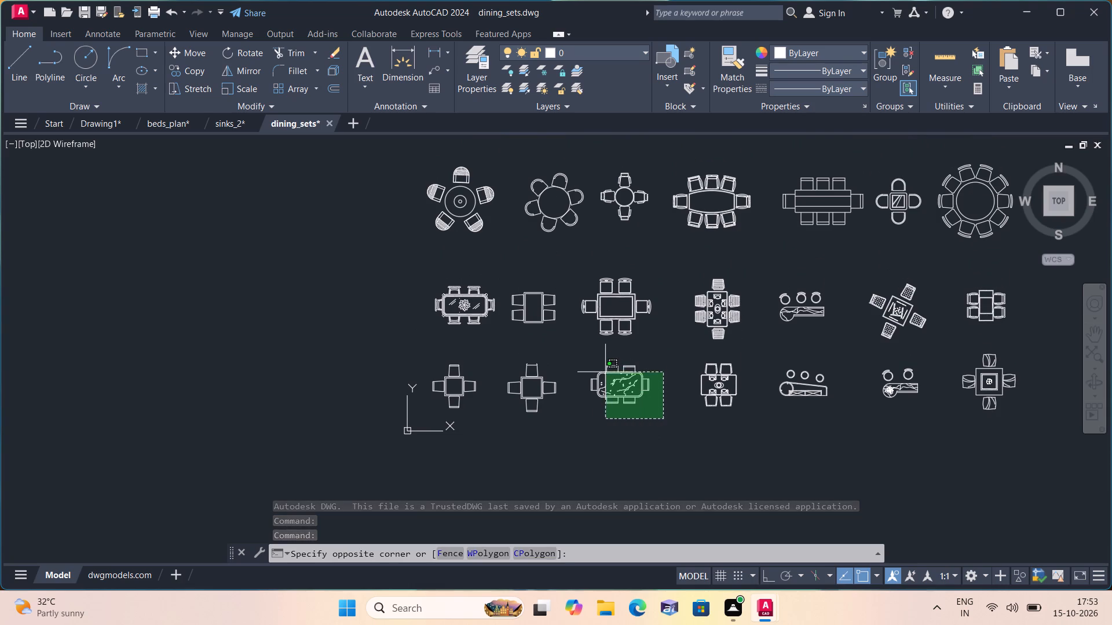
pyautogui.click(573, 352)
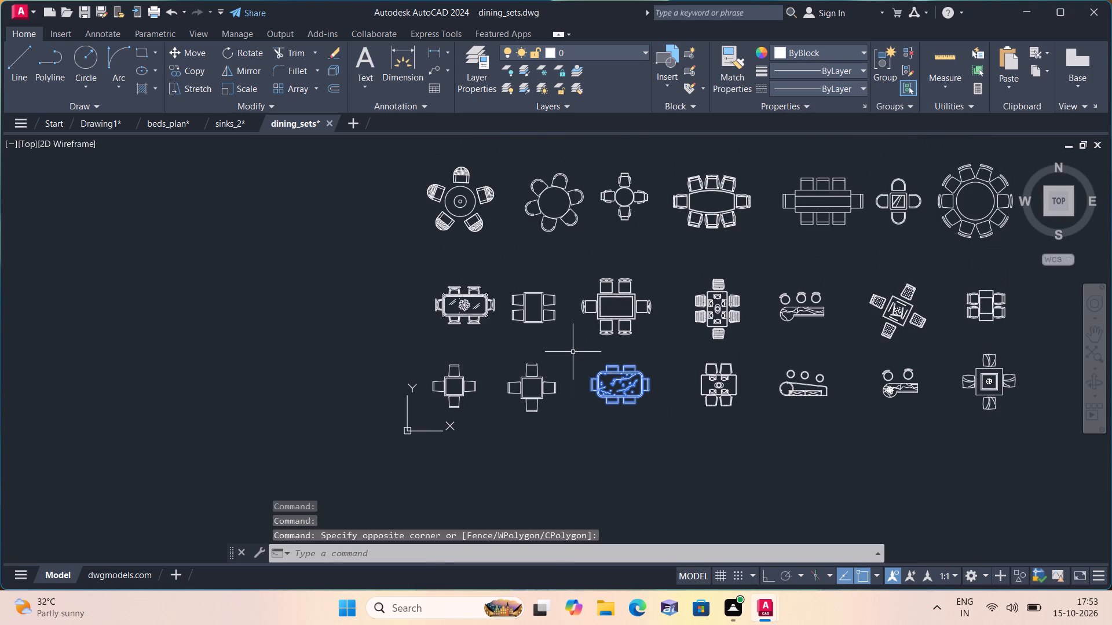
pyautogui.hotkey('ctrl', 'c')
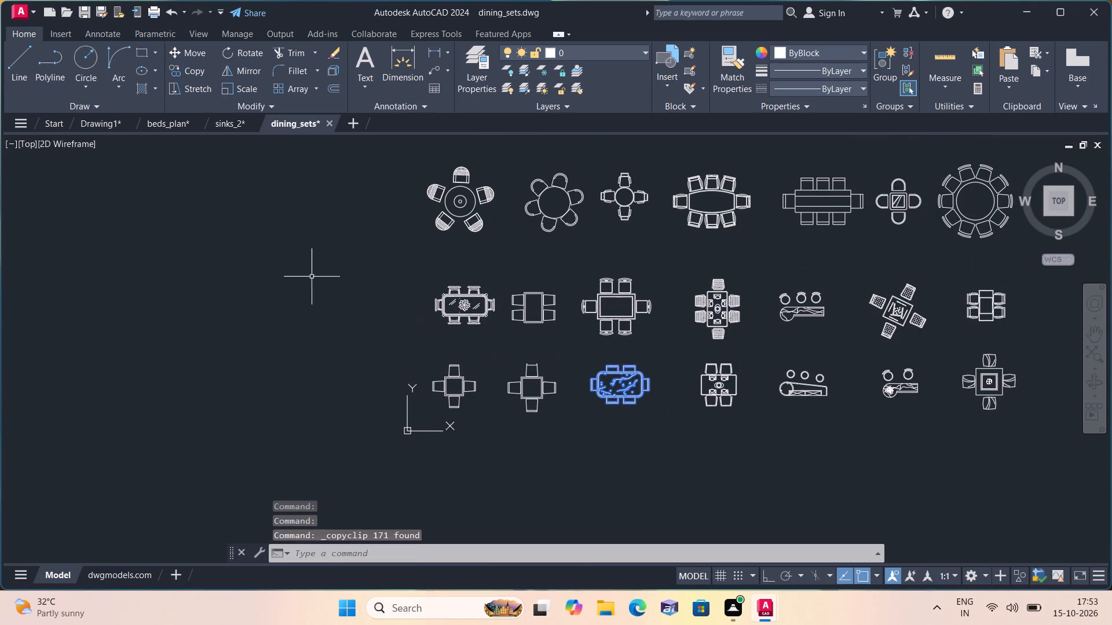
# Switch to Drawing1 and paste the copied dining set into the empty area below and beyond the bed set.
pyautogui.click(97, 121)
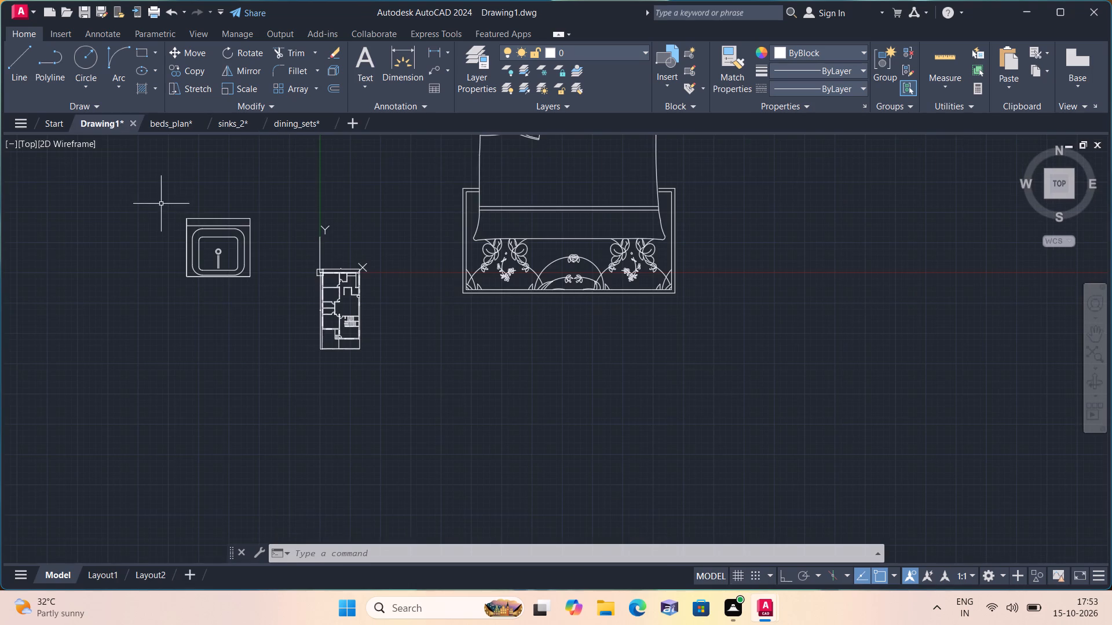
pyautogui.hotkey('ctrl', 'v')
pyautogui.click(791, 486)
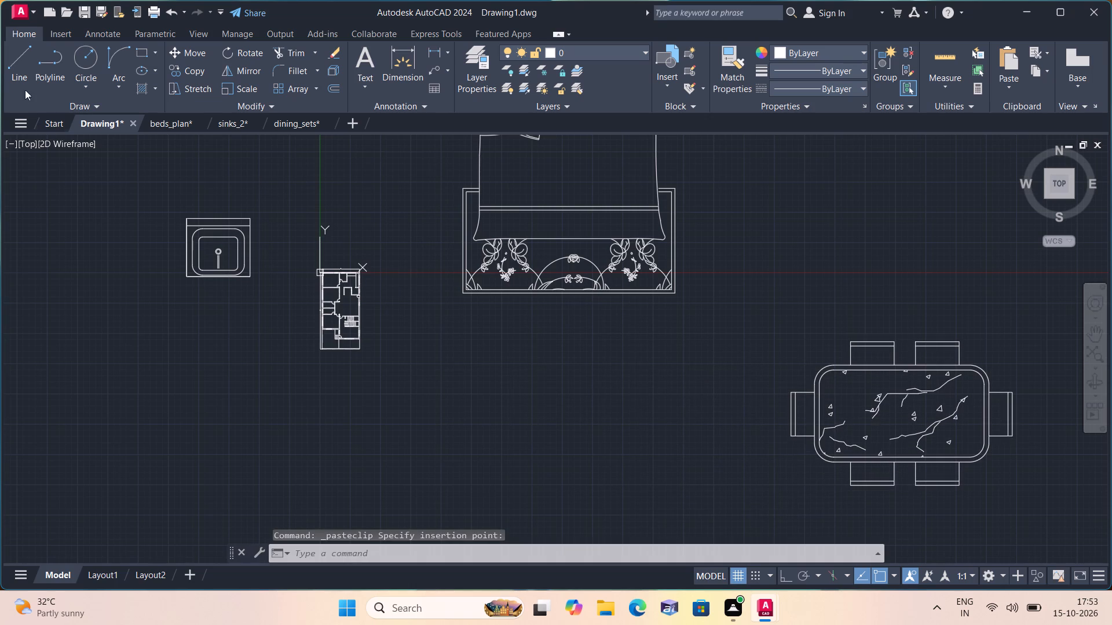
# Open the recent drawing living_room_furniture (1).dwg and copy the sofa group with side tables, two armchairs, square table and chaise to the clipboard.
pyautogui.click(20, 13)
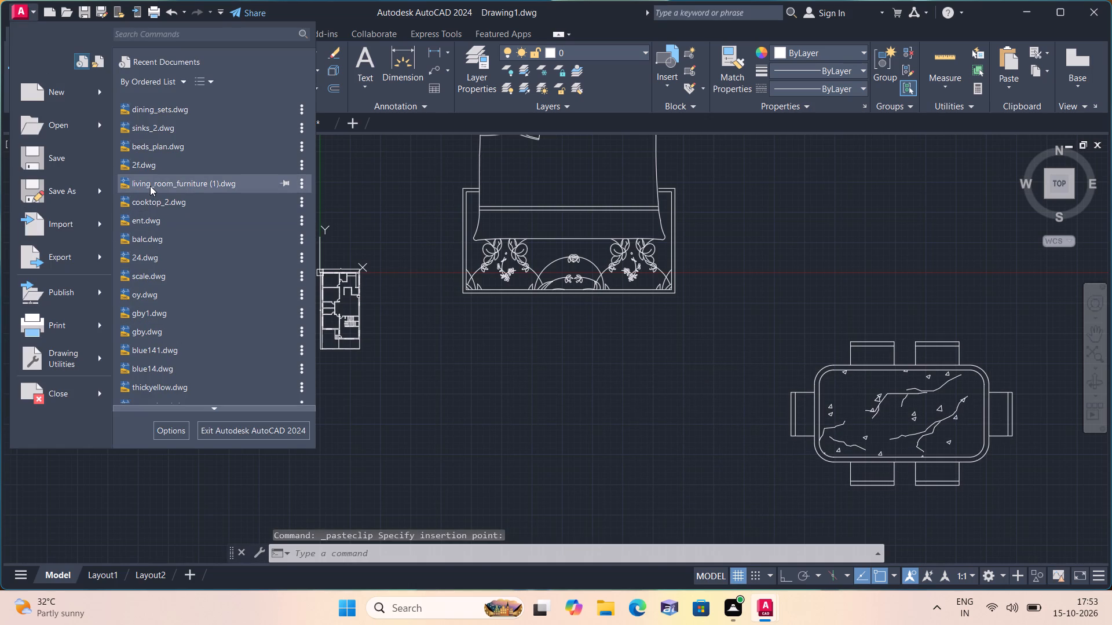
pyautogui.click(150, 186)
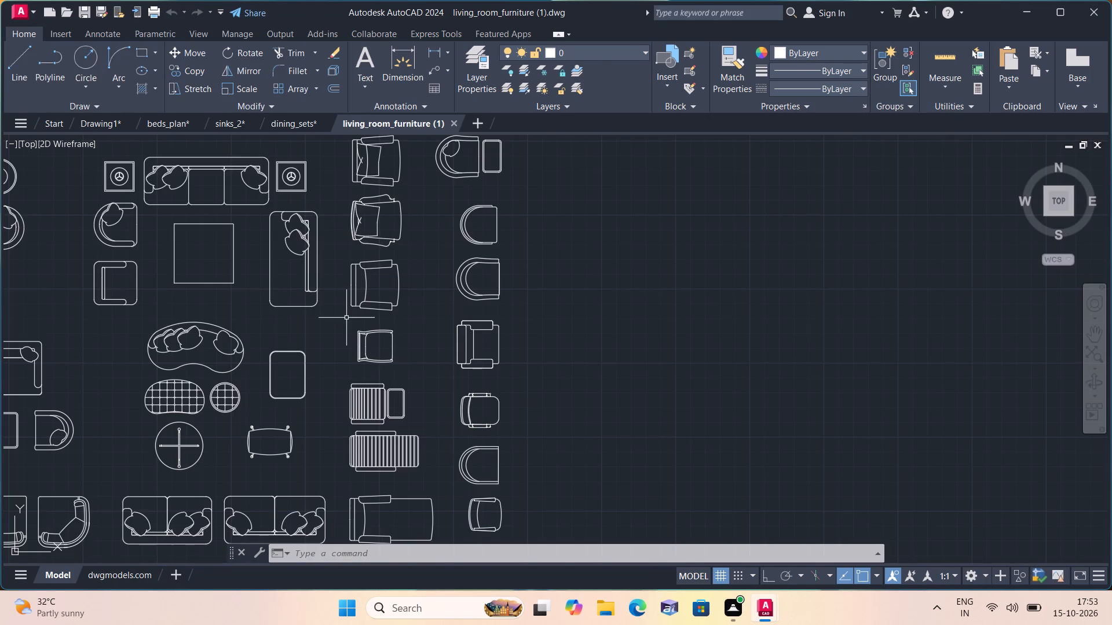
pyautogui.click(325, 314)
pyautogui.moveTo(211, 205); pyautogui.dragTo(262, 259, button='middle')
pyautogui.scroll(-1, 211, 205)
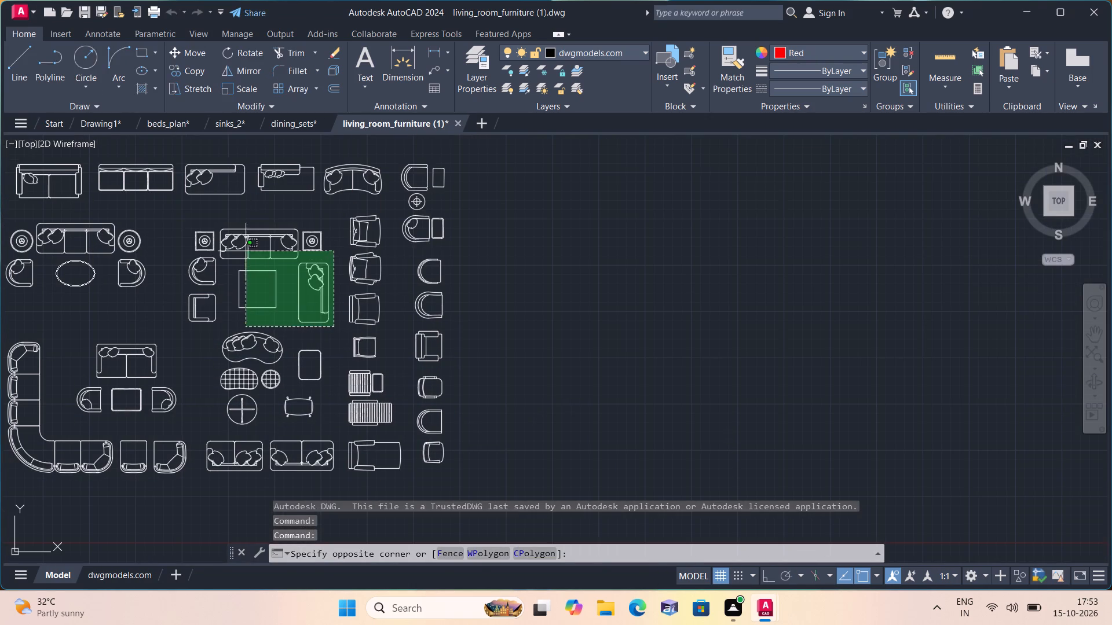
pyautogui.click(165, 207)
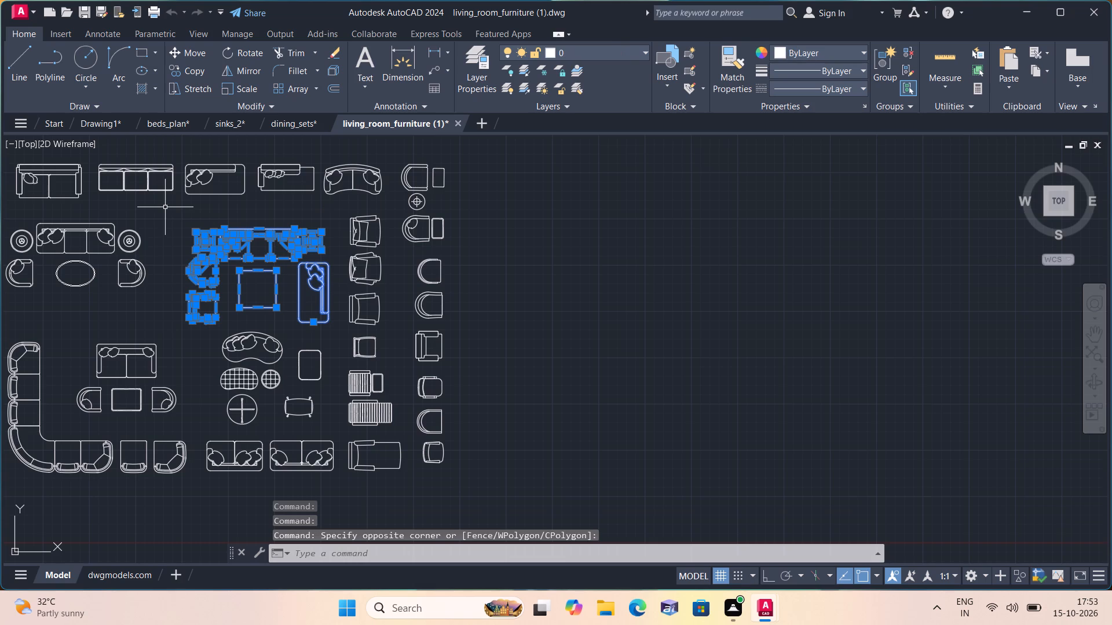
pyautogui.hotkey('ctrl', 'c')
# Switch to Drawing1 and paste the copied living room group above the dining set, beside the bed.
pyautogui.click(105, 123)
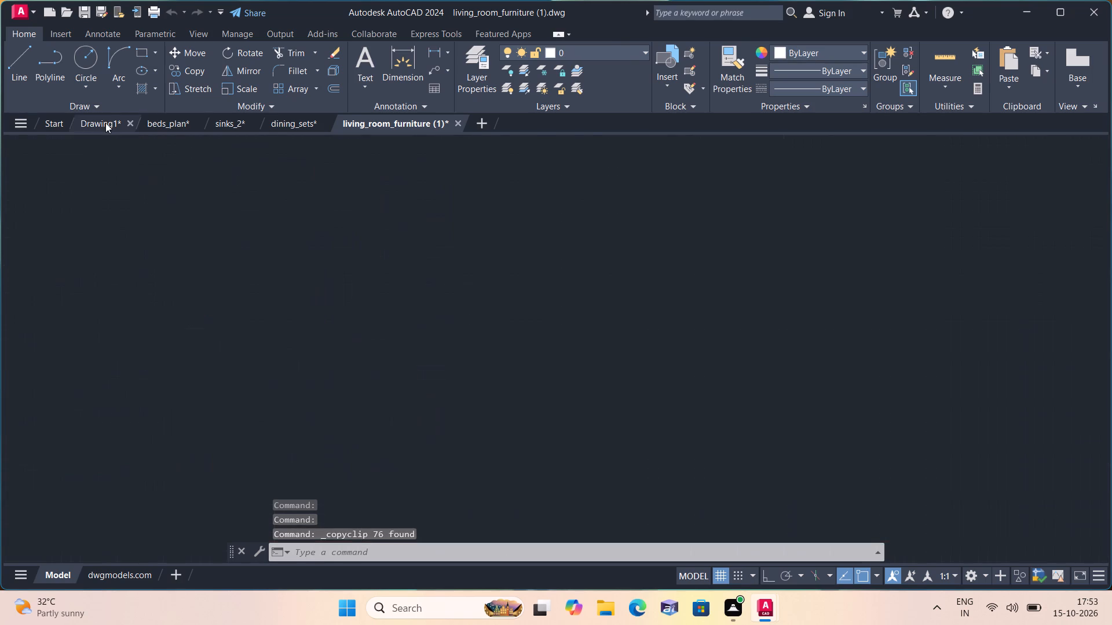
pyautogui.hotkey('ctrl', 'v')
pyautogui.scroll(-3, 224, 267)
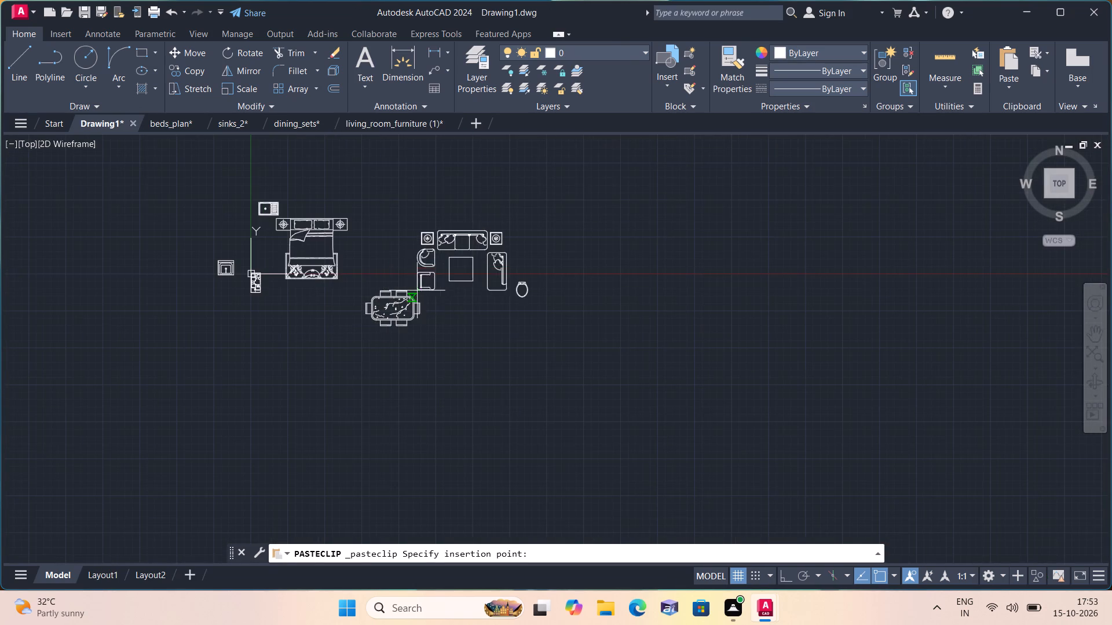
pyautogui.click(396, 248)
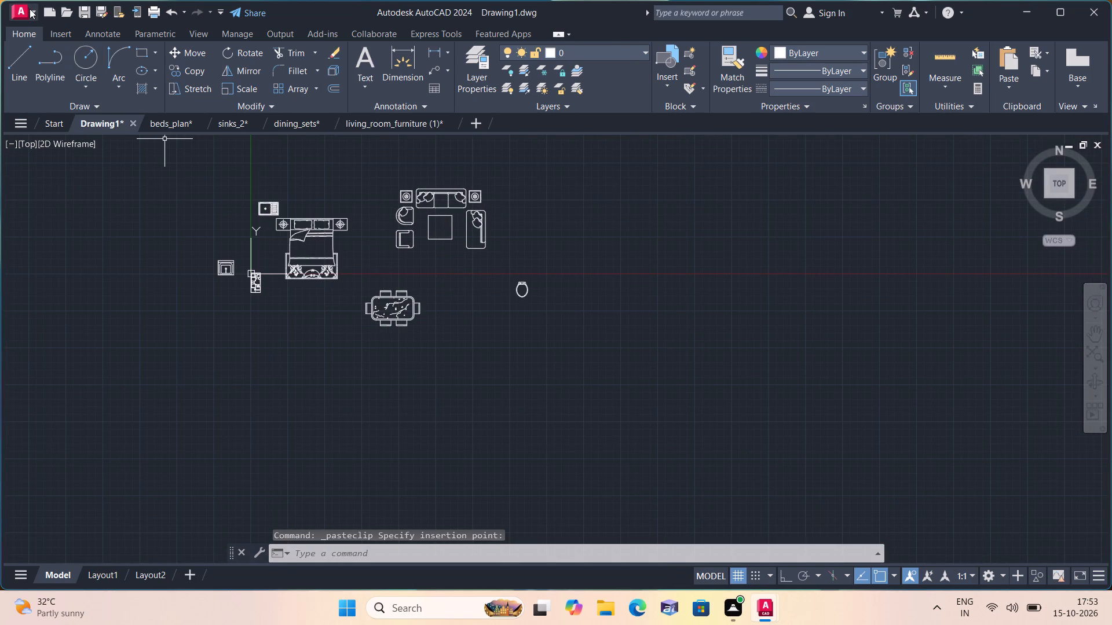
# Open the recent drawing cooktop_2.dwg and copy the rectangular three-burner cooktop with three round knobs to the clipboard.
pyautogui.click(30, 9)
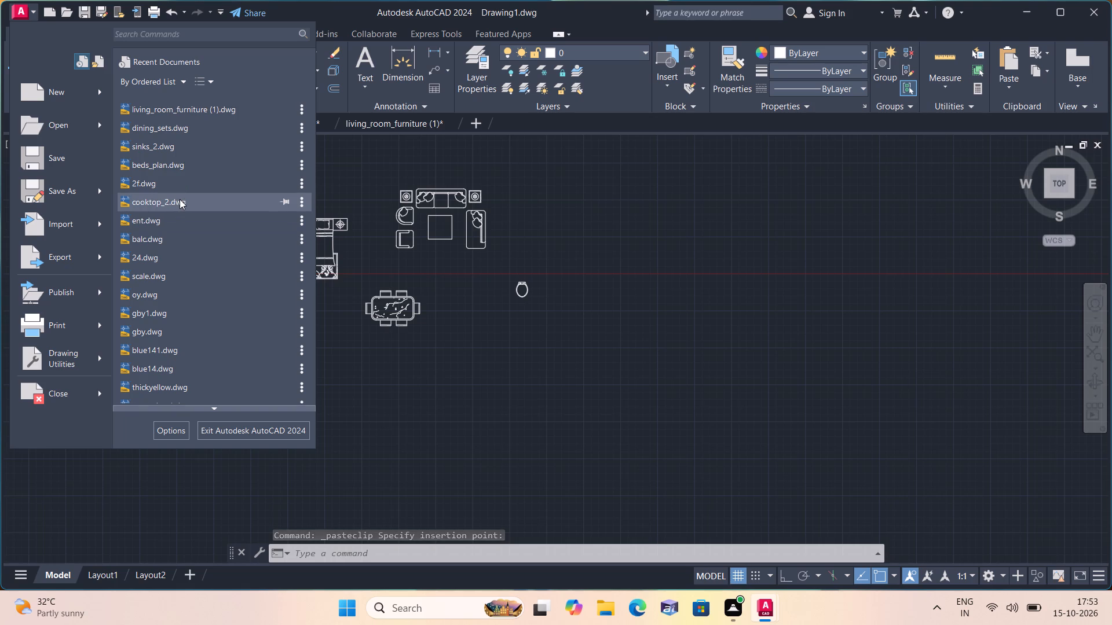
pyautogui.click(180, 199)
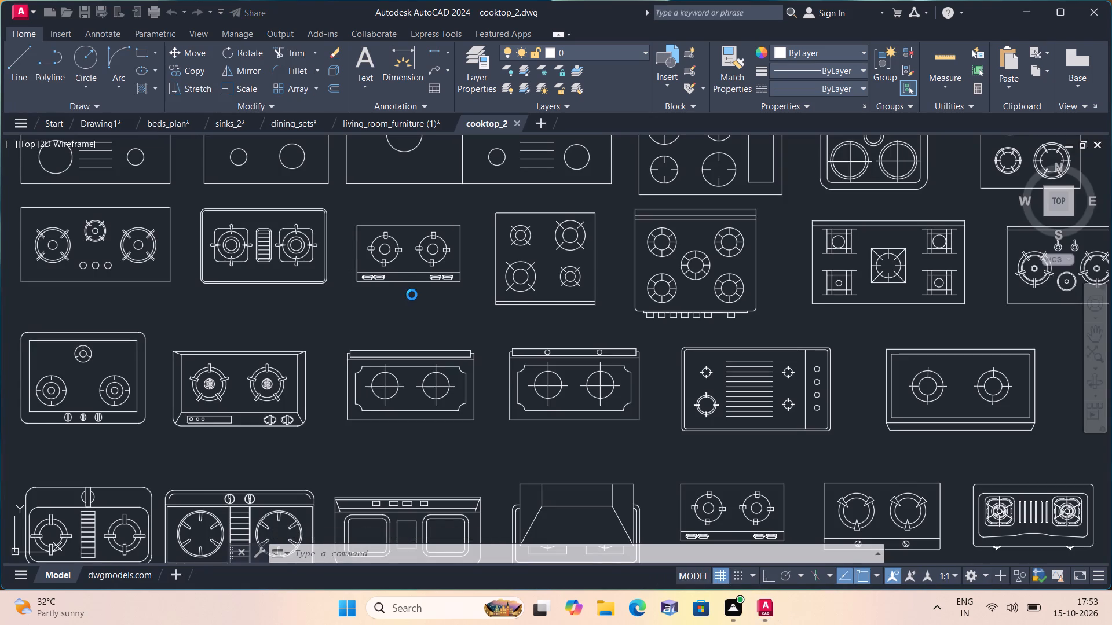
pyautogui.scroll(-1, 434, 285)
pyautogui.scroll(-1, 365, 236)
pyautogui.moveTo(365, 236); pyautogui.dragTo(396, 314, button='middle')
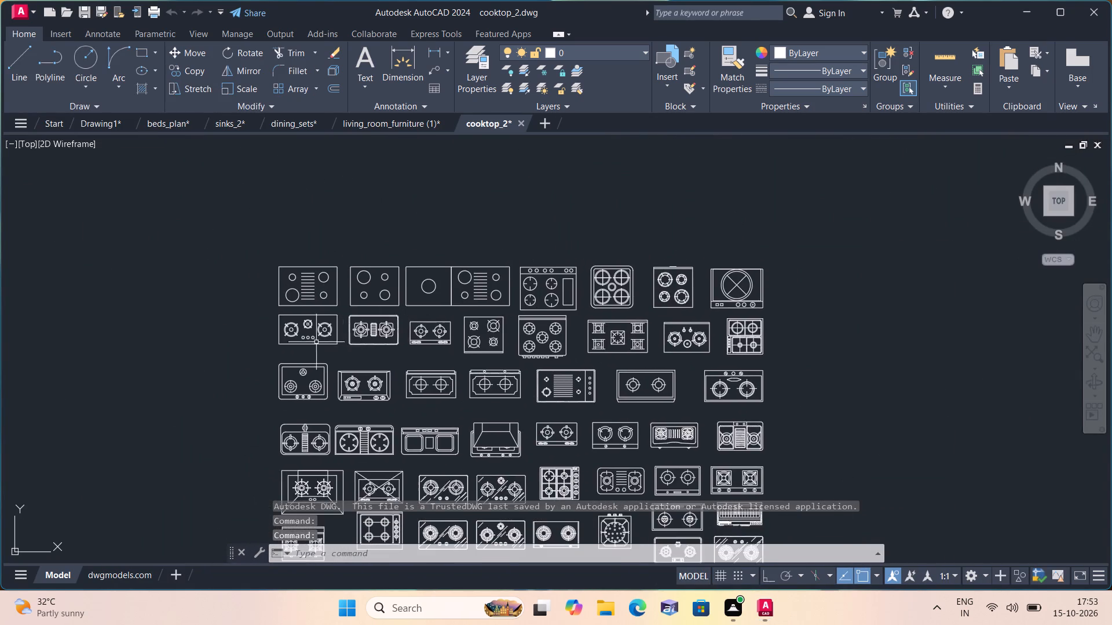
pyautogui.scroll(2, 301, 342)
pyautogui.click(403, 348)
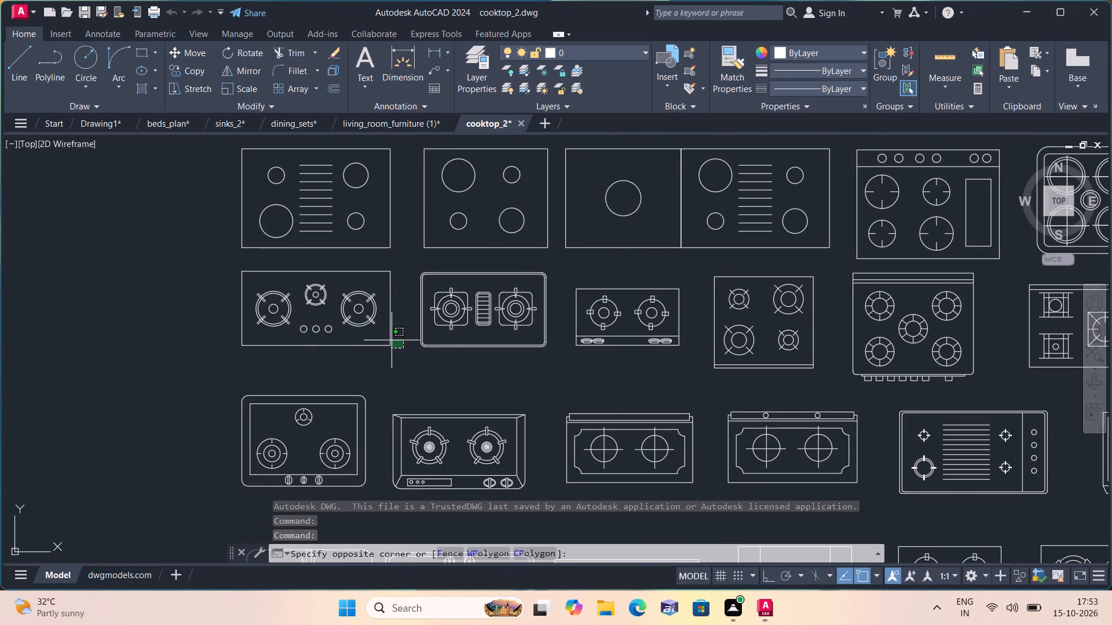
pyautogui.click(231, 267)
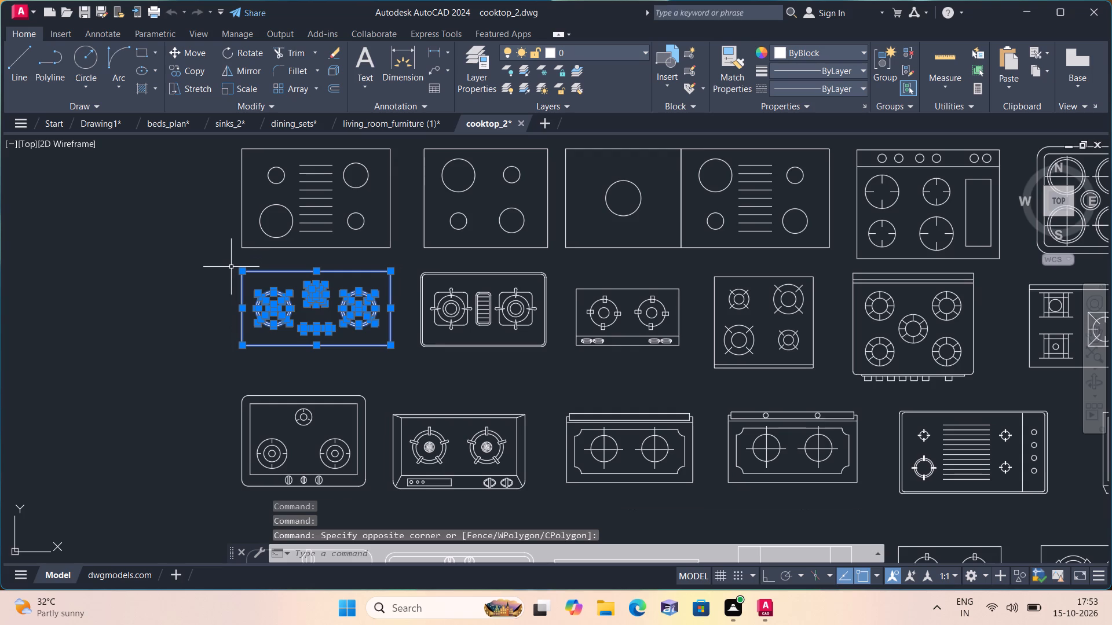
pyautogui.hotkey('ctrl', 'c')
# Switch to Drawing1 and paste the copied cooktop into the empty area below the square sink.
pyautogui.click(100, 120)
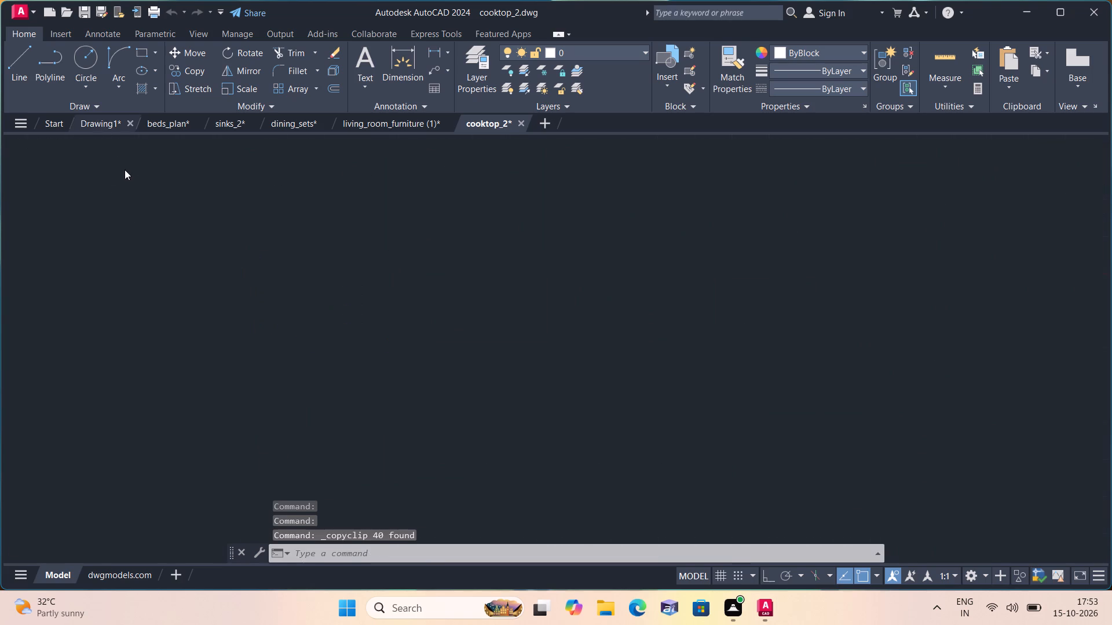
pyautogui.hotkey('ctrl', 'v')
pyautogui.click(215, 332)
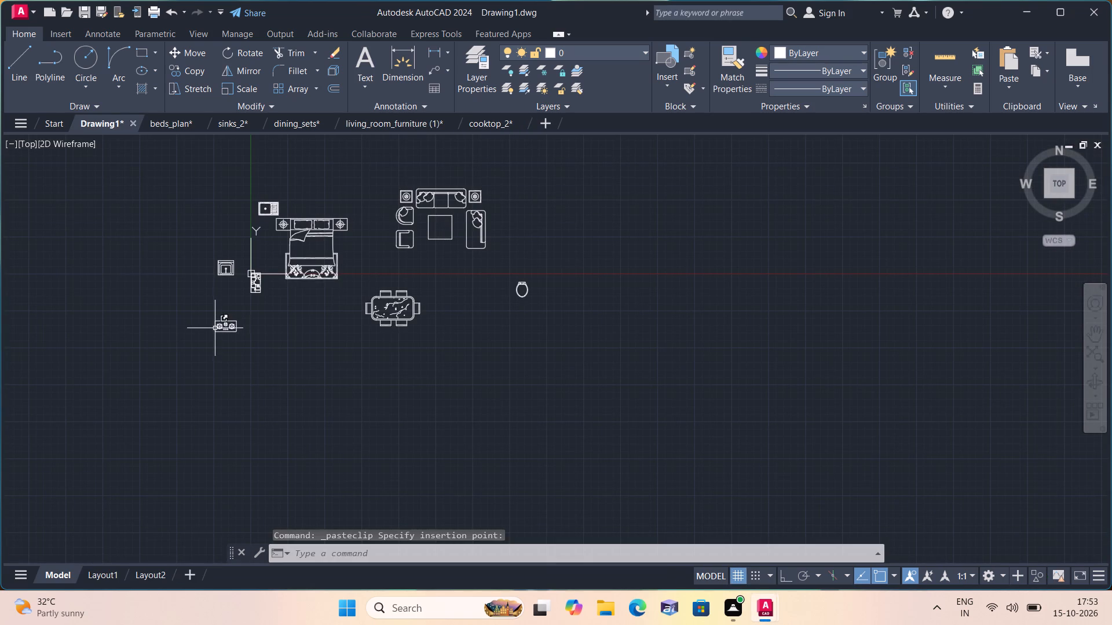
# Open the recent drawing mercedes_1.dwg and copy the top view of the SUV with roof slats to the clipboard.
pyautogui.click(19, 18)
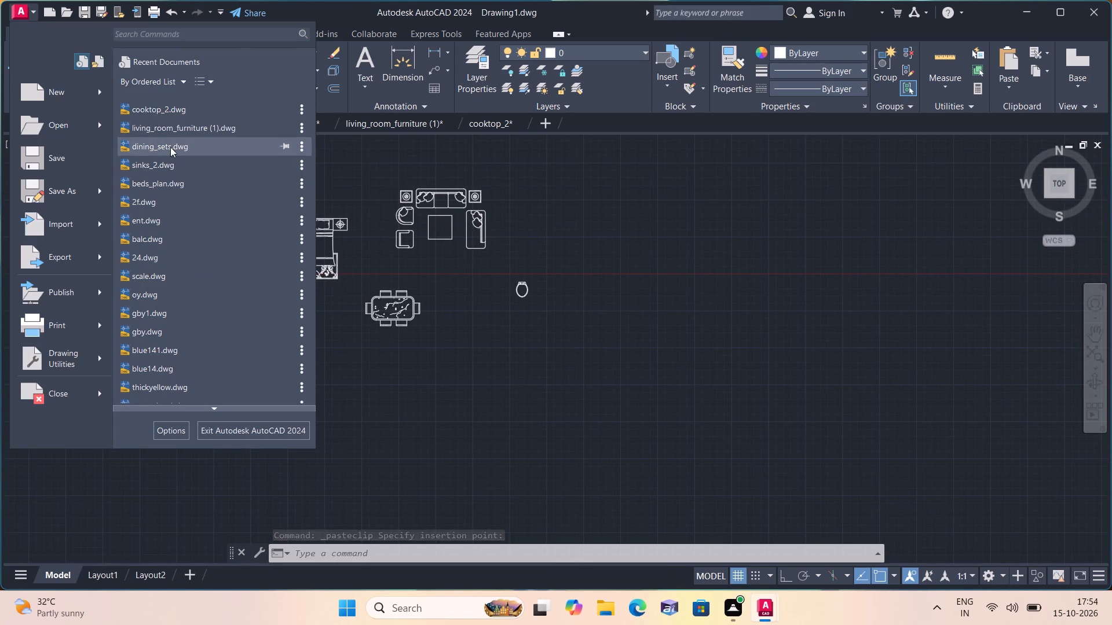
pyautogui.scroll(-1, 174, 391)
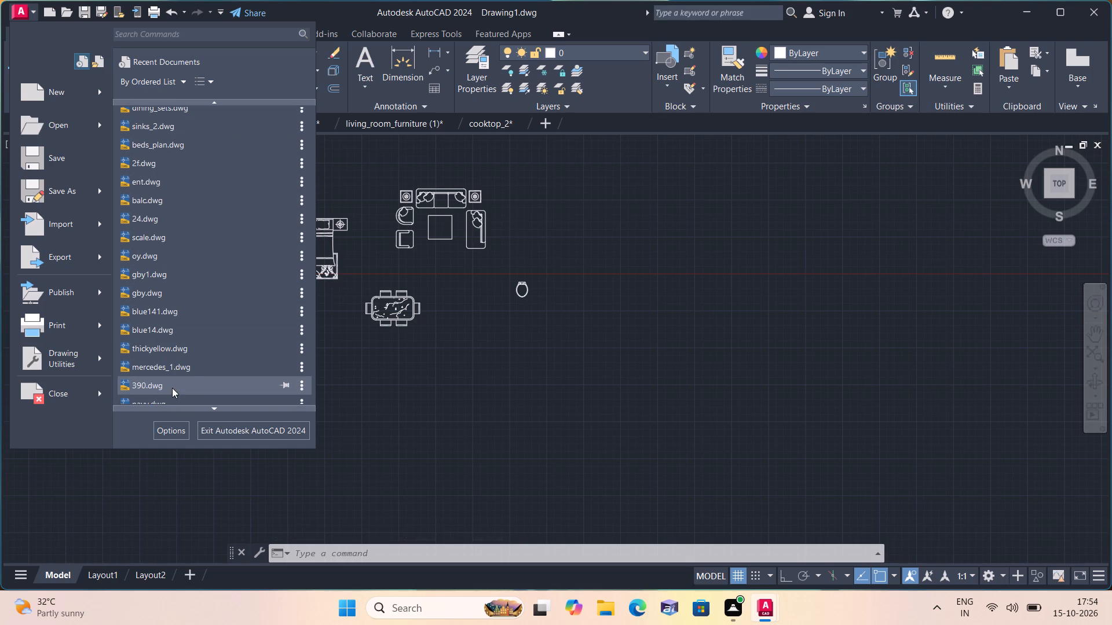
pyautogui.click(172, 370)
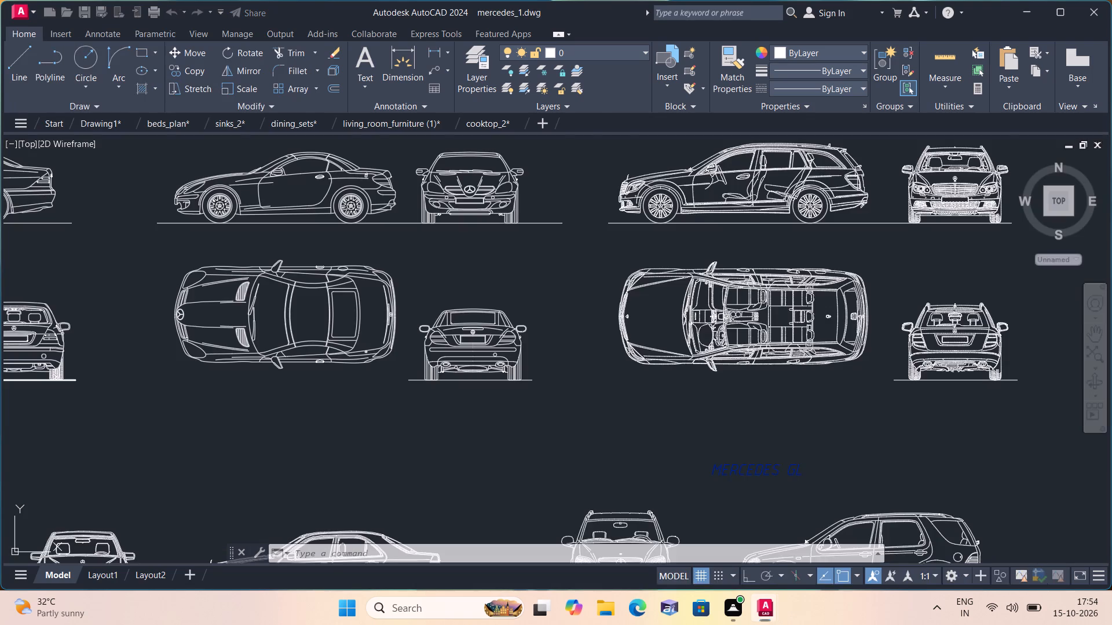
pyautogui.scroll(-2, 453, 410)
pyautogui.moveTo(526, 448); pyautogui.dragTo(478, 330, button='middle')
pyautogui.scroll(1, 552, 400)
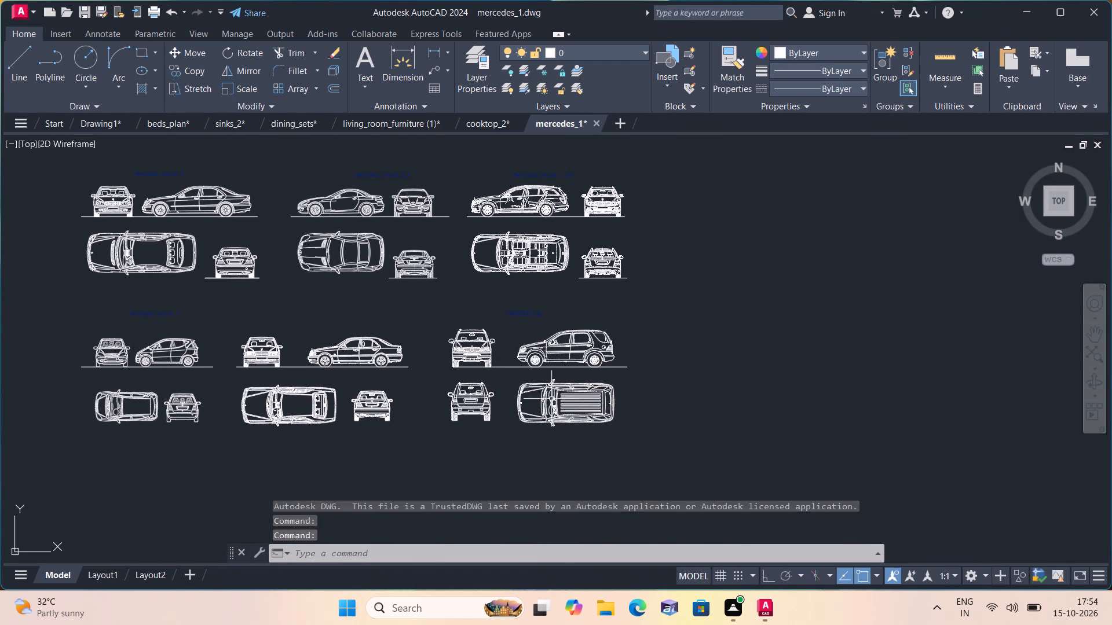
pyautogui.click(701, 468)
pyautogui.scroll(2, 549, 384)
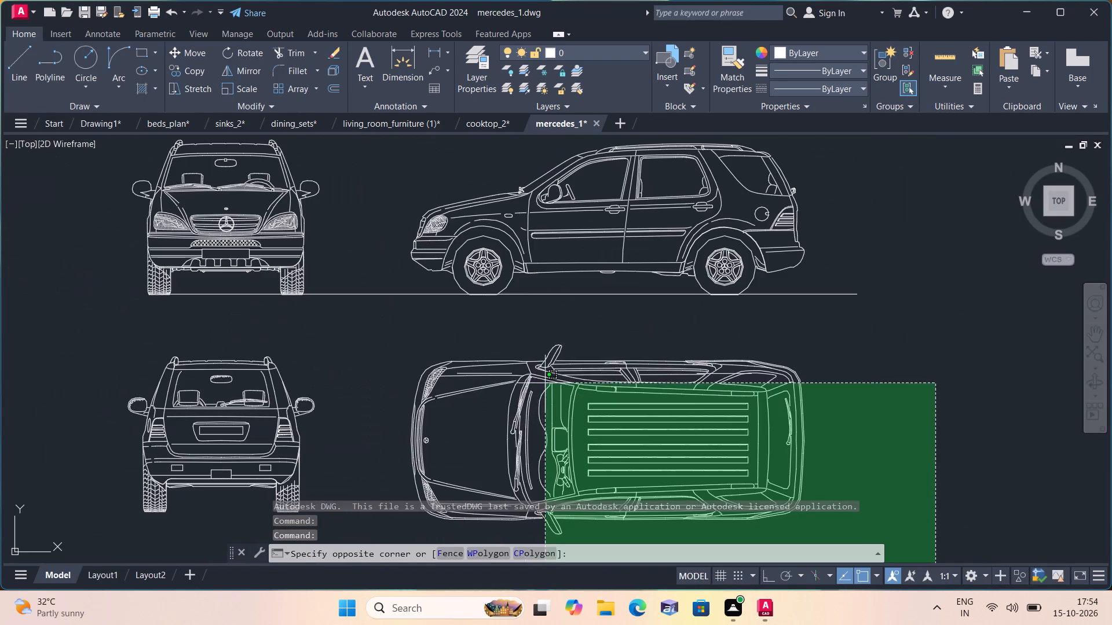
pyautogui.click(400, 333)
pyautogui.hotkey('ctrl', 'c')
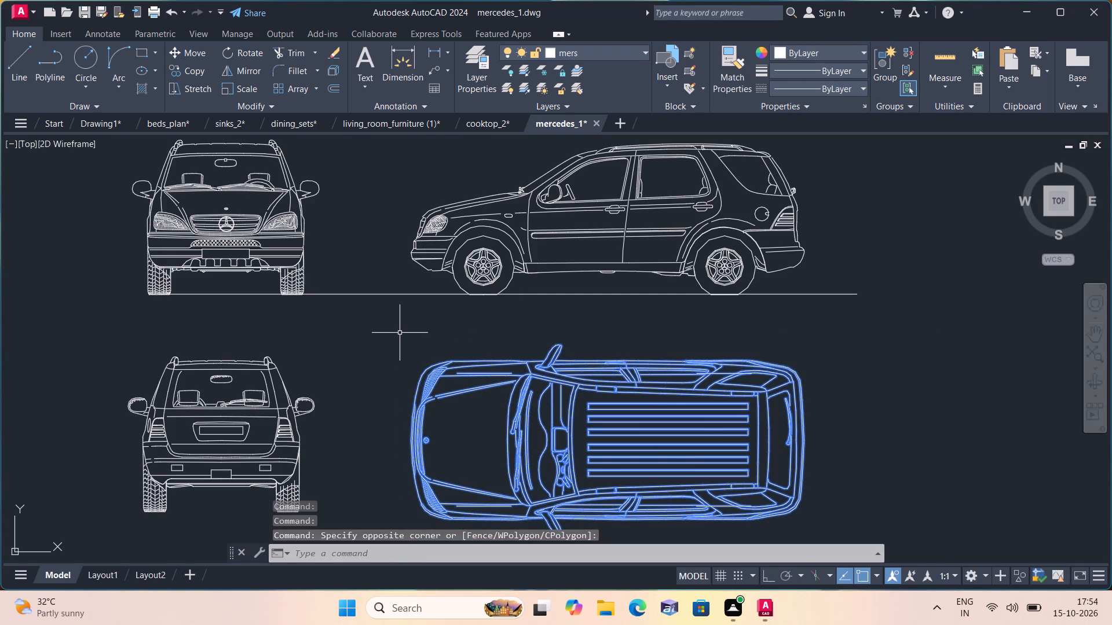
# Switch to Drawing1 and paste the copied car top view into the empty area below the dining set and toilet.
pyautogui.click(103, 120)
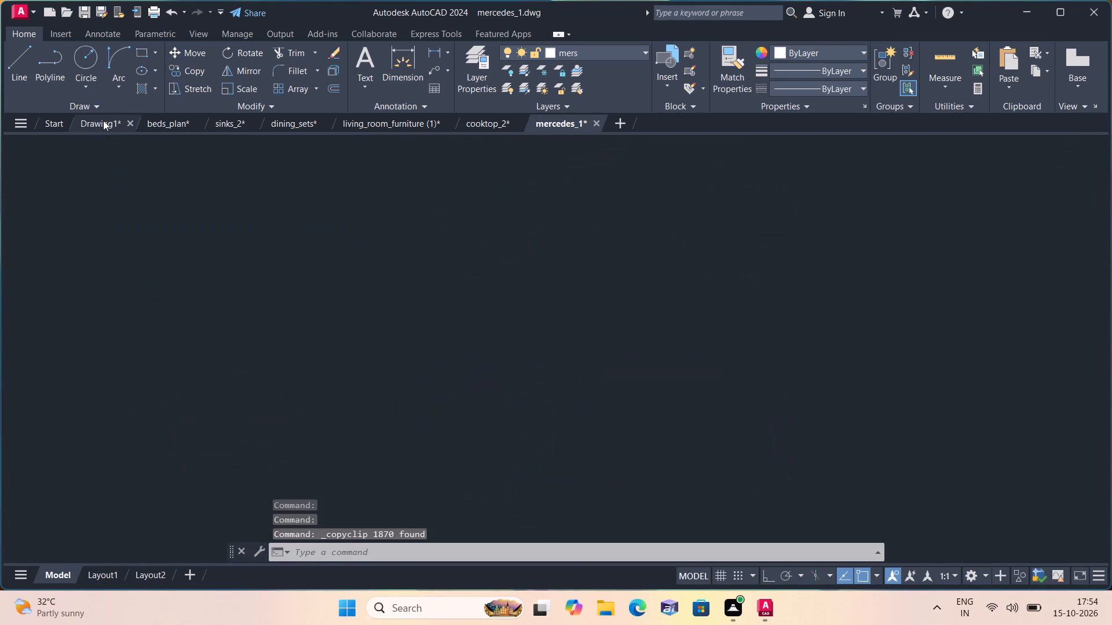
pyautogui.hotkey('ctrl', 'v')
pyautogui.click(474, 347)
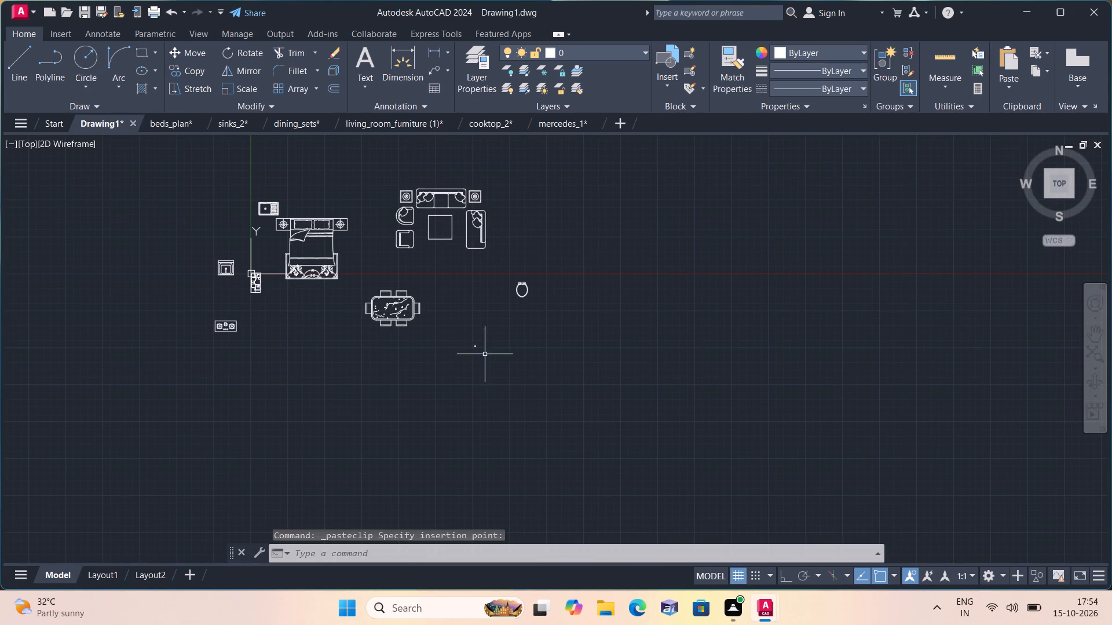
# Enlarge the tiny pasted car top view by eye in two Scale passes, picking base points just beside it.
pyautogui.scroll(2, 500, 361)
pyautogui.moveTo(500, 357); pyautogui.dragTo(483, 347)
pyautogui.click(363, 269)
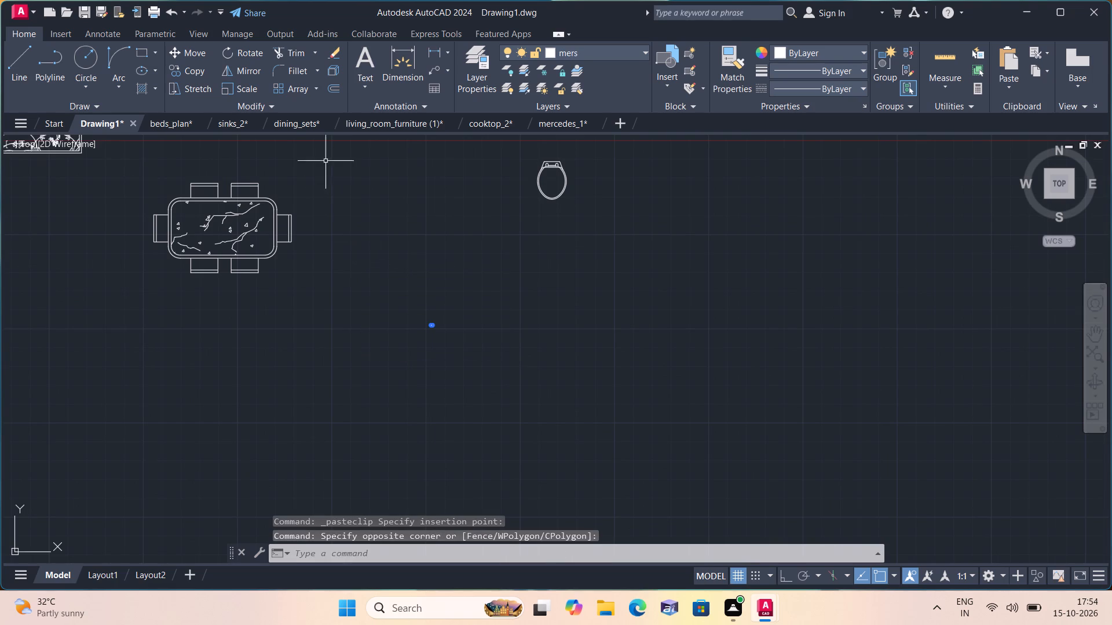
pyautogui.click(244, 87)
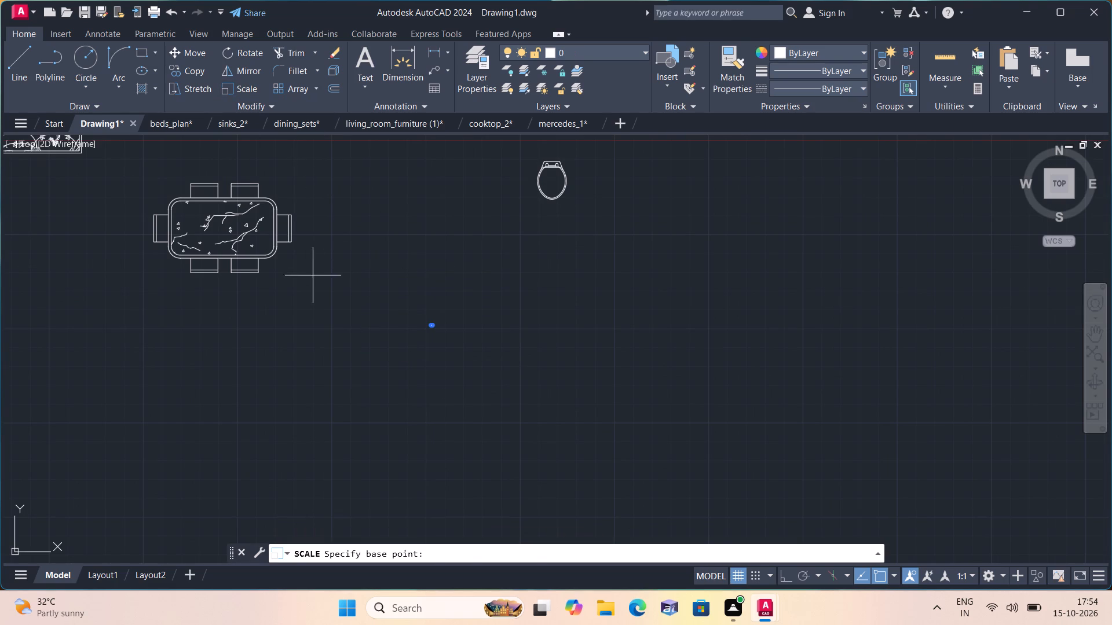
pyautogui.click(368, 312)
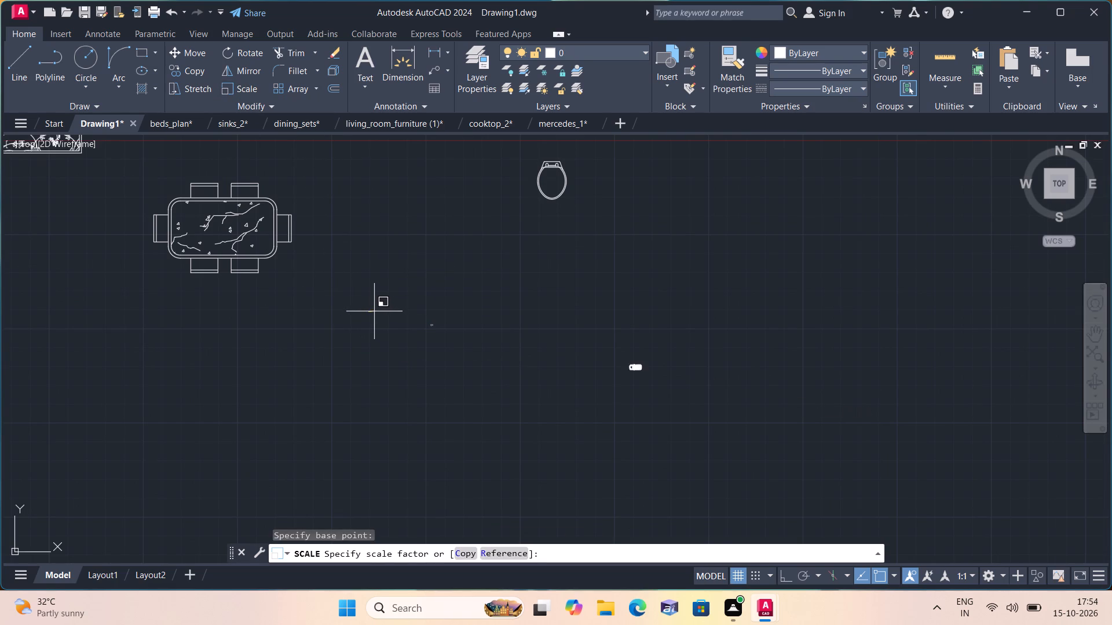
pyautogui.click(372, 310)
pyautogui.scroll(2, 537, 378)
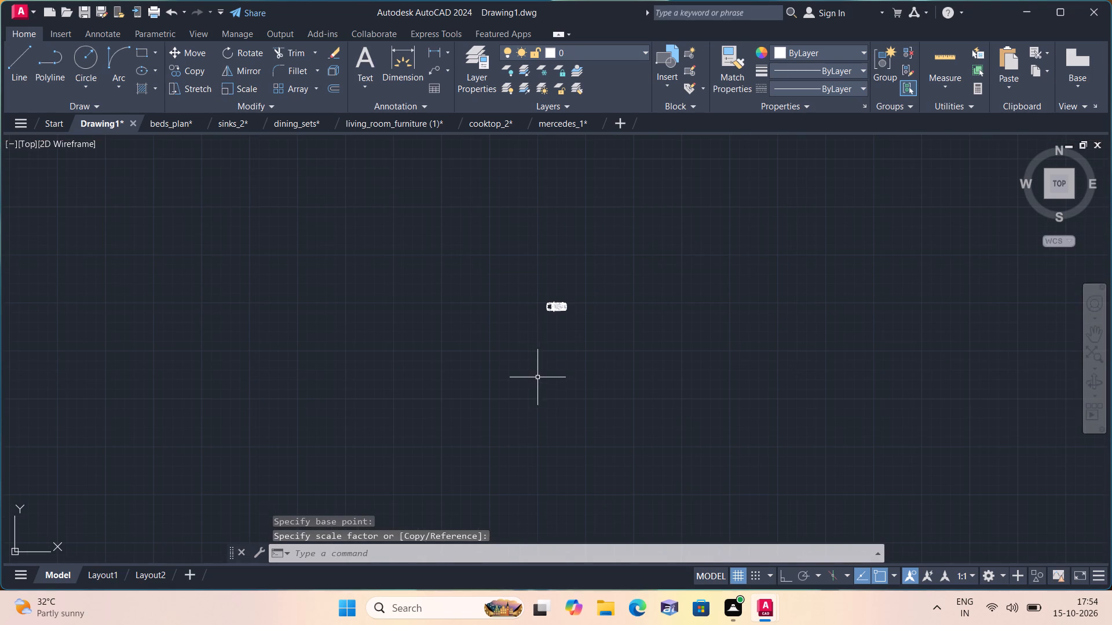
pyautogui.click(601, 364)
pyautogui.click(470, 245)
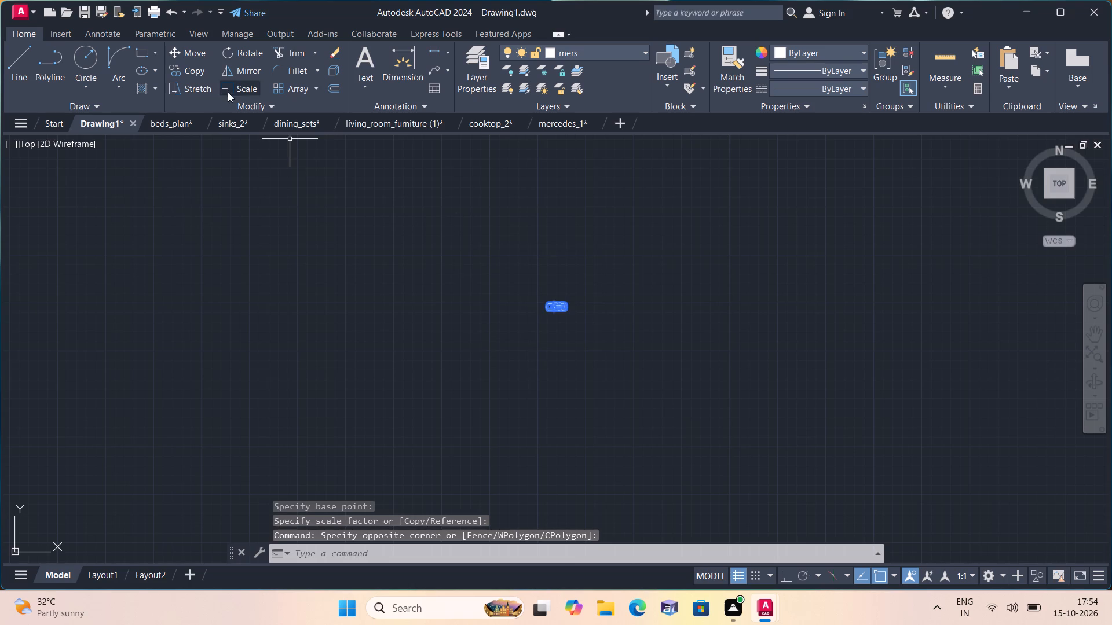
pyautogui.click(254, 90)
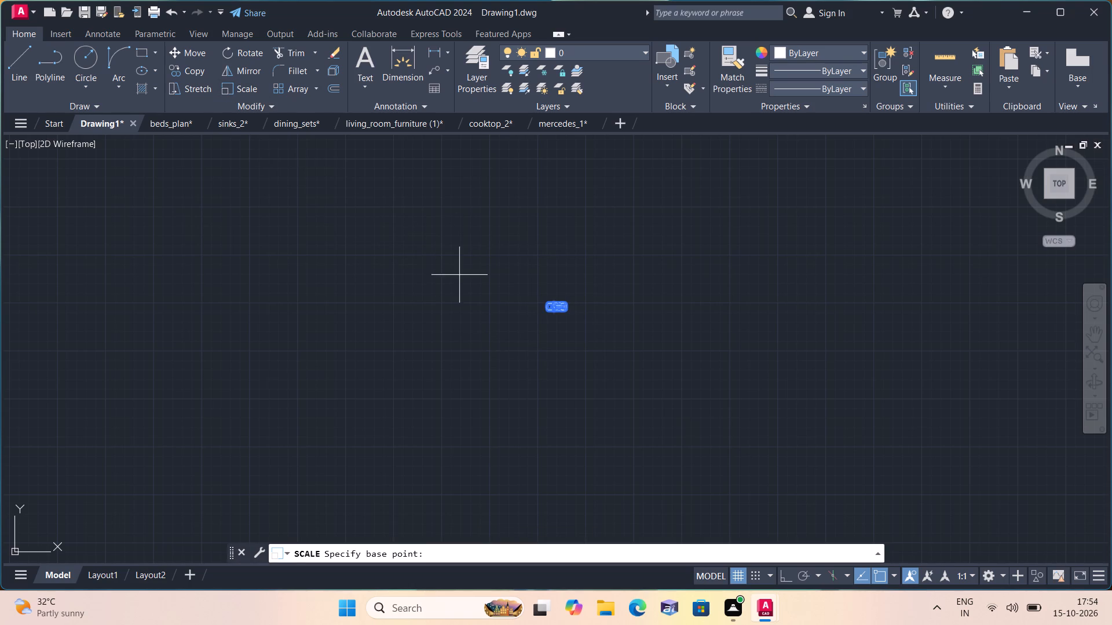
pyautogui.click(535, 307)
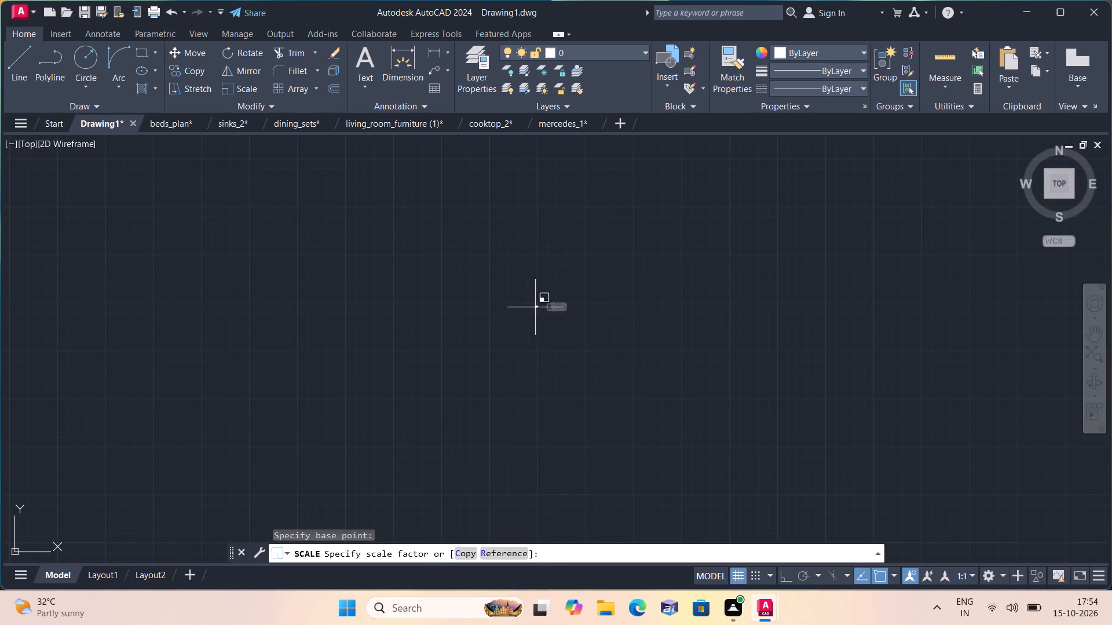
pyautogui.click(566, 345)
pyautogui.scroll(-1, 566, 345)
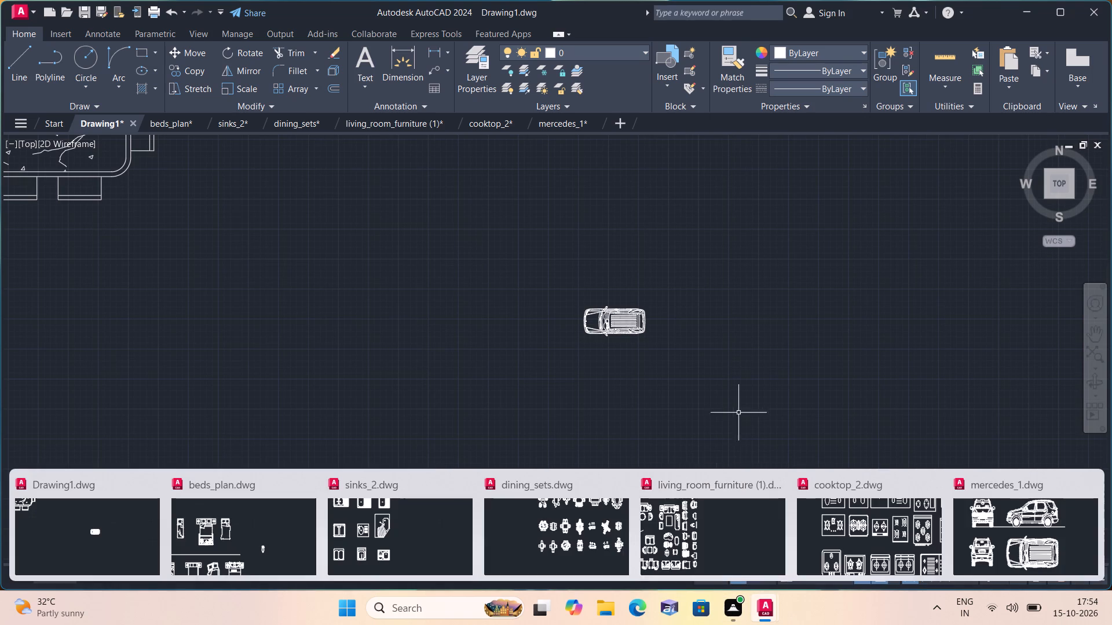
# Turn on Ortho mode and rotate the car top view 90° so it stands vertically in plan.
pyautogui.click(783, 572)
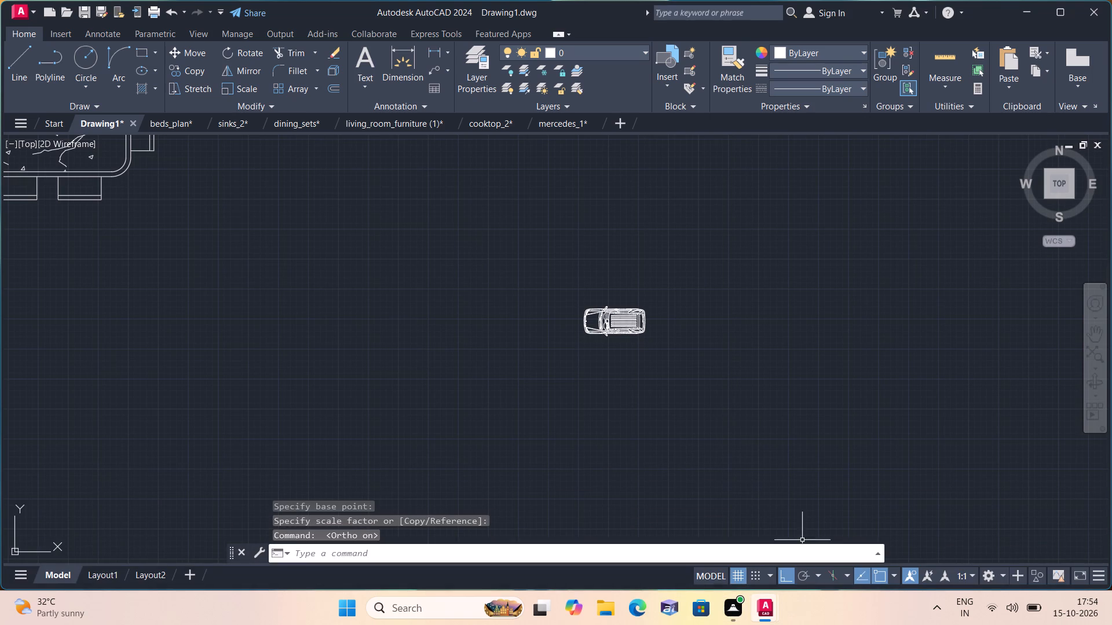
pyautogui.scroll(-1, 608, 524)
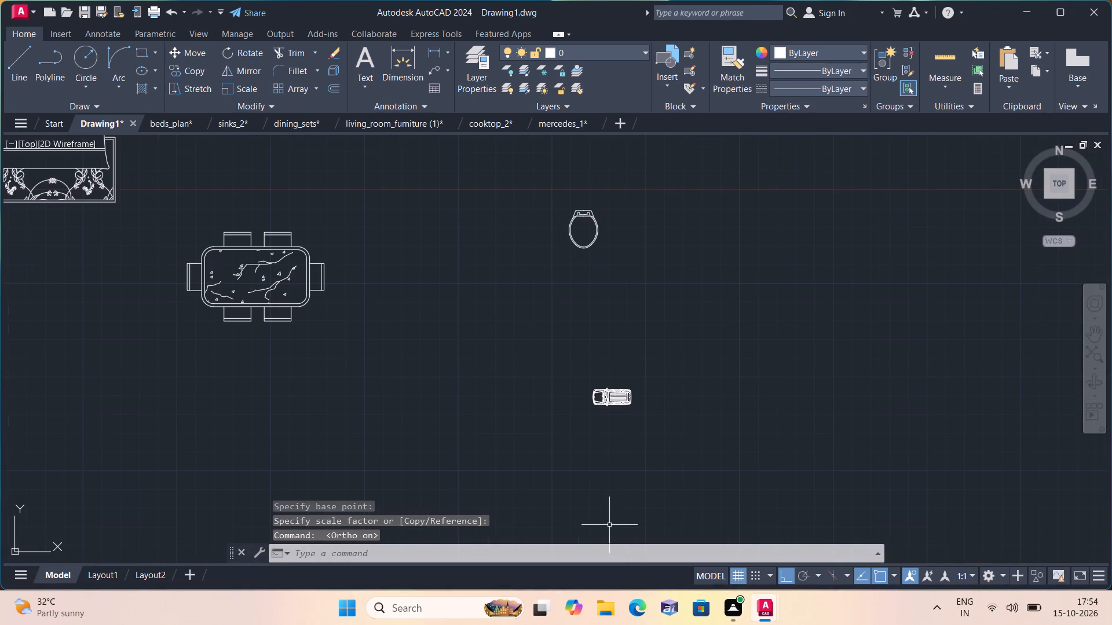
pyautogui.scroll(-1, 609, 525)
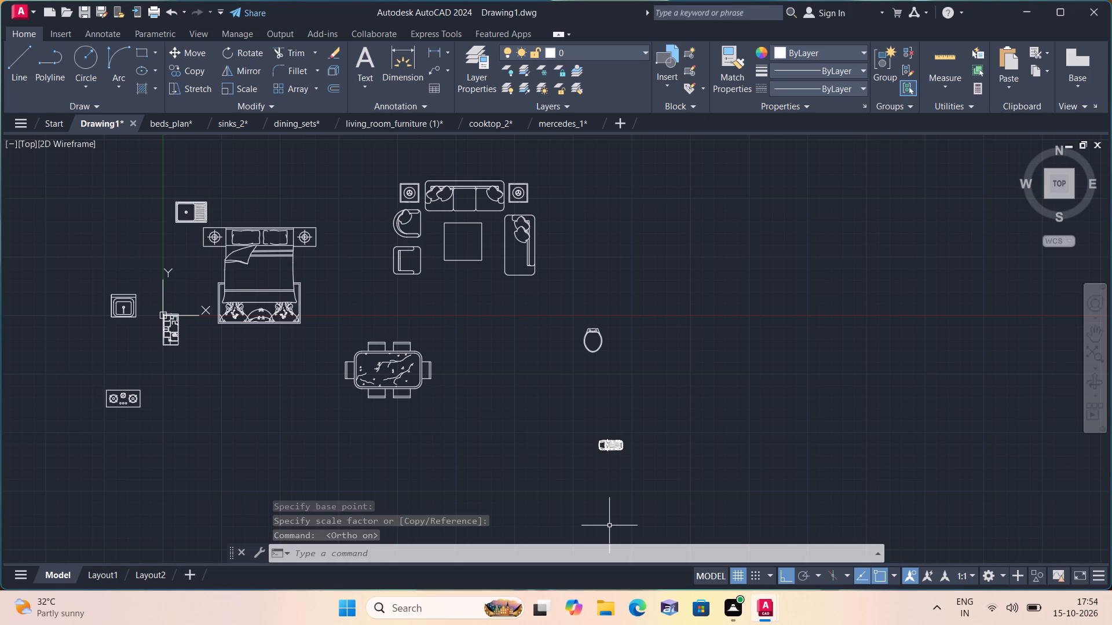
pyautogui.click(696, 464)
pyautogui.click(555, 424)
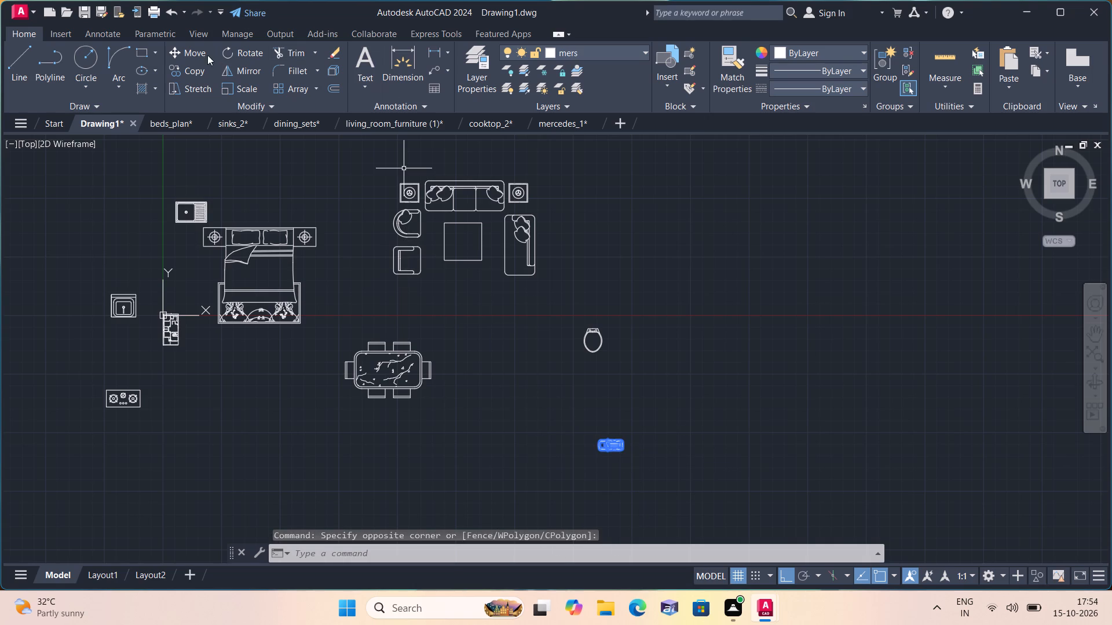
pyautogui.click(244, 49)
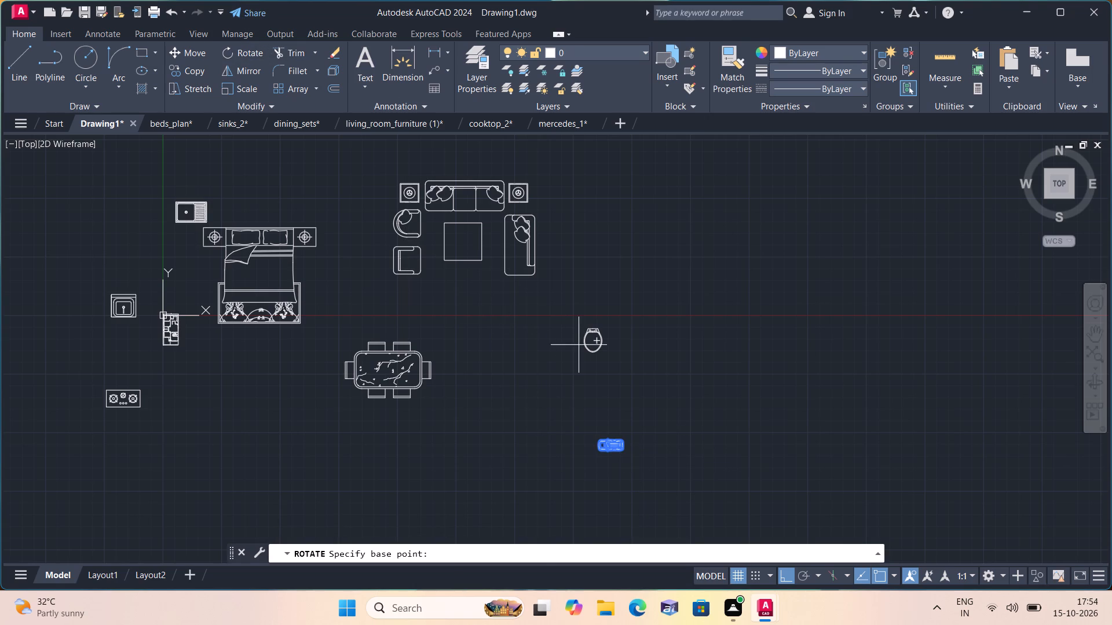
pyautogui.click(644, 455)
pyautogui.click(636, 376)
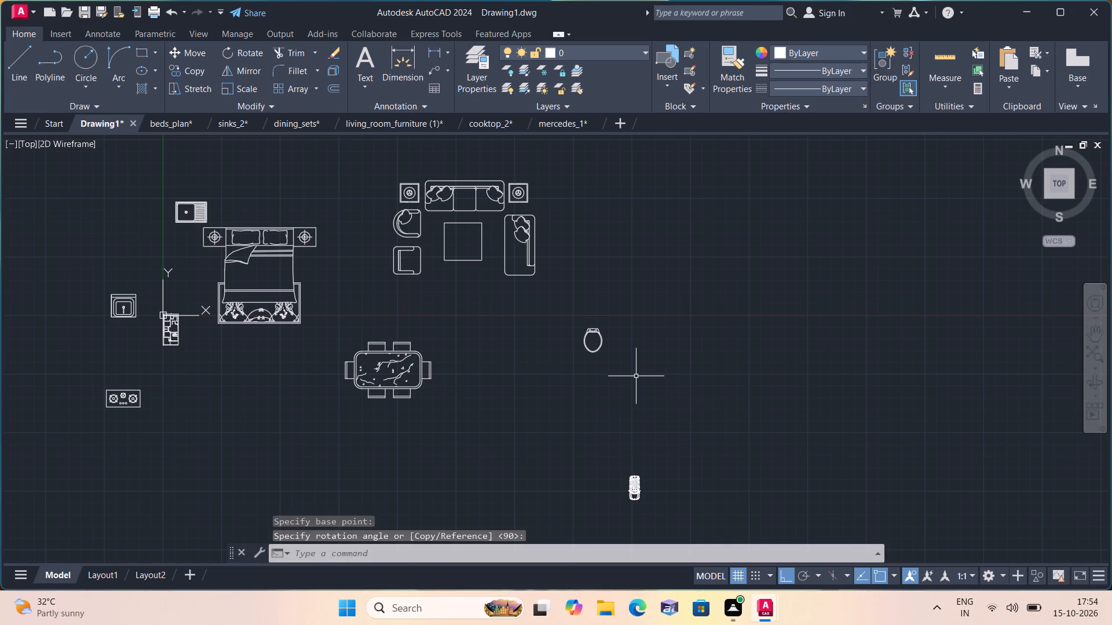
# Mirror the toilet across a horizontal line just above its tank, keeping the original.
pyautogui.click(642, 384)
pyautogui.click(526, 297)
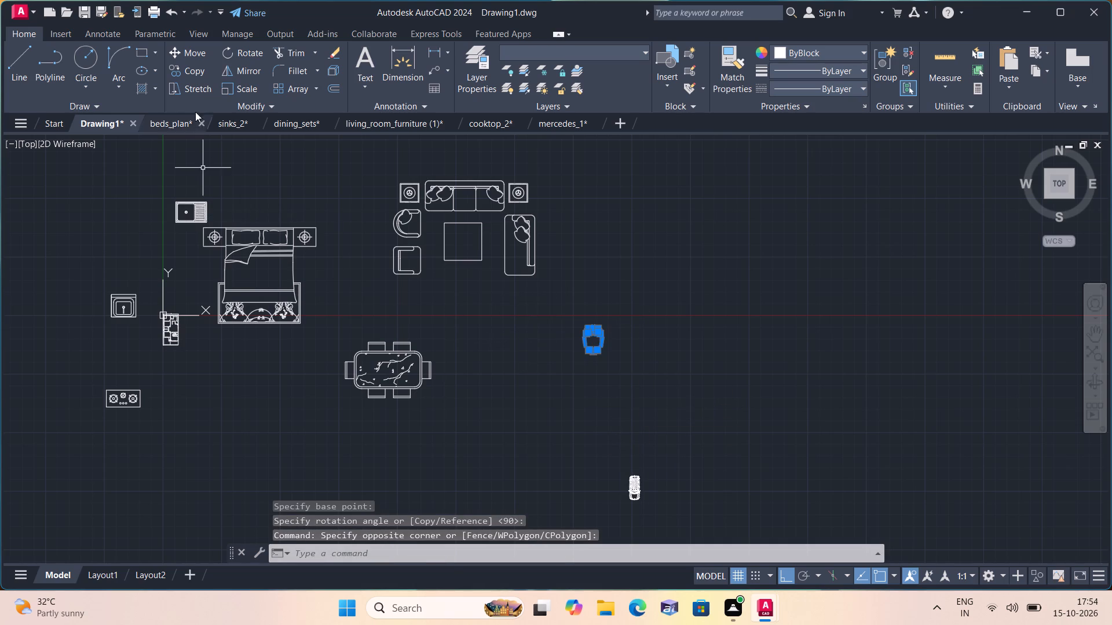
pyautogui.click(244, 72)
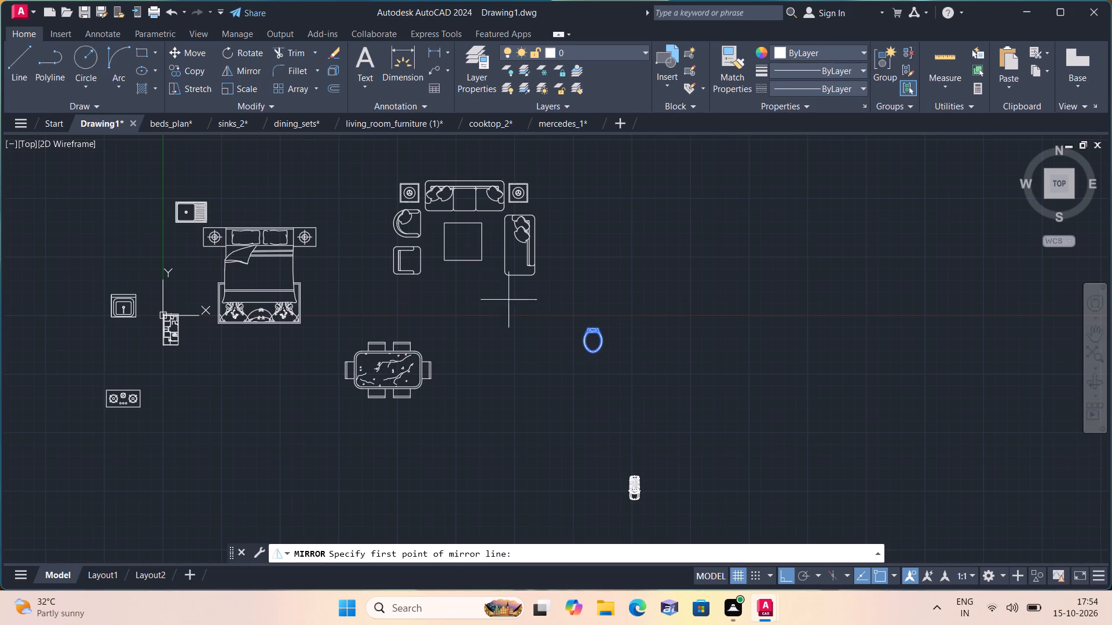
pyautogui.click(554, 321)
pyautogui.click(632, 319)
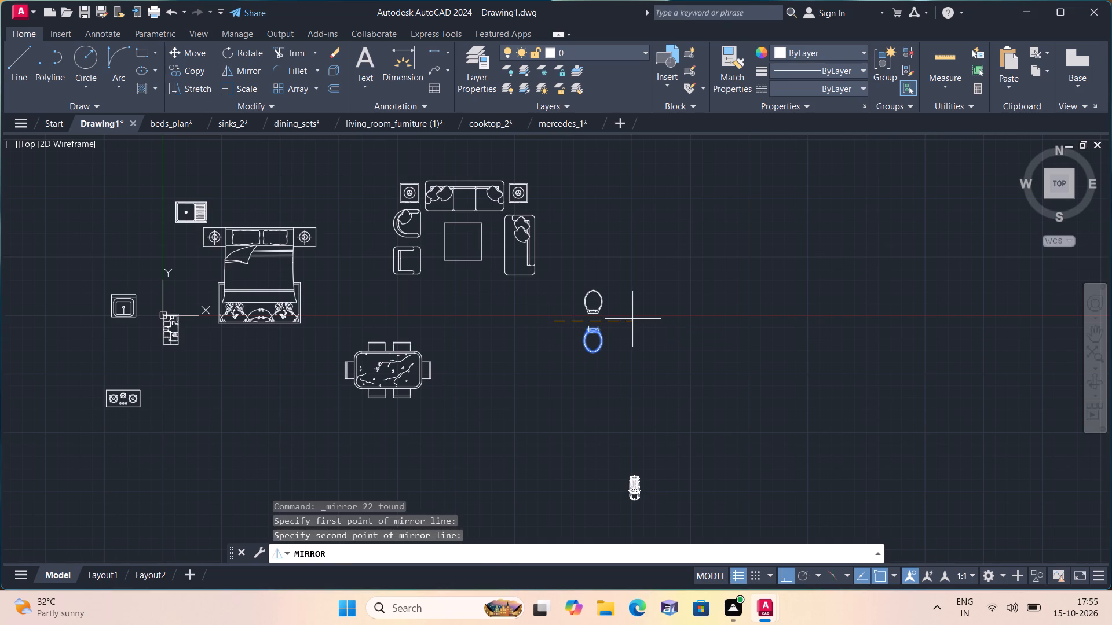
pyautogui.write('n')
pyautogui.press('space')
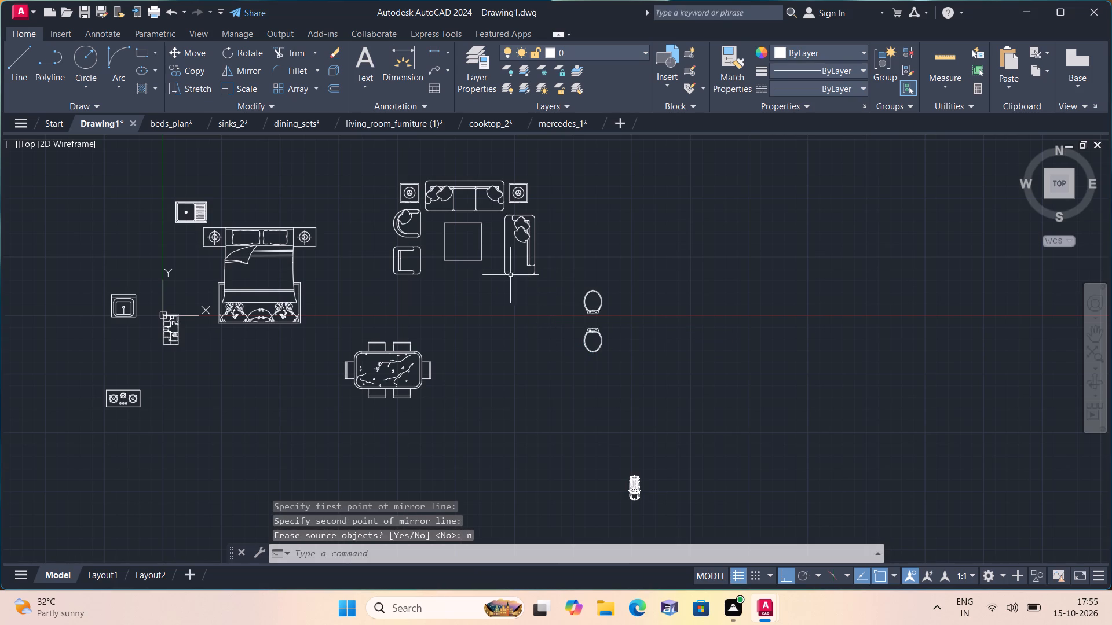
# Move the six-chair dining set away from the bed, toward the toilets.
pyautogui.scroll(-1, 350, 306)
pyautogui.moveTo(287, 319); pyautogui.dragTo(372, 379, button='middle')
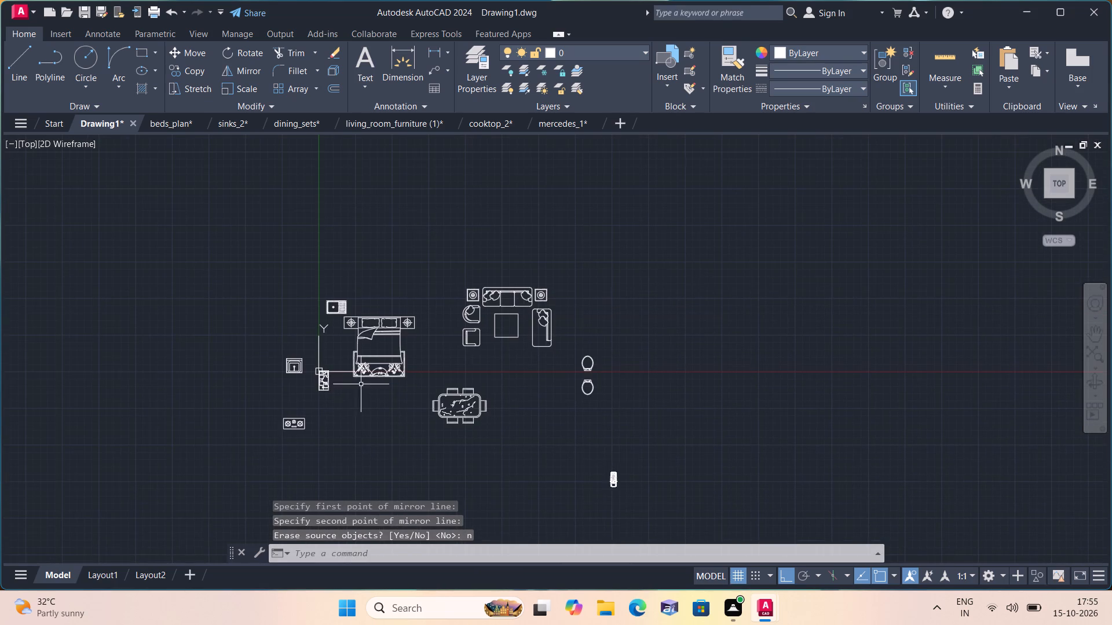
pyautogui.scroll(1, 290, 376)
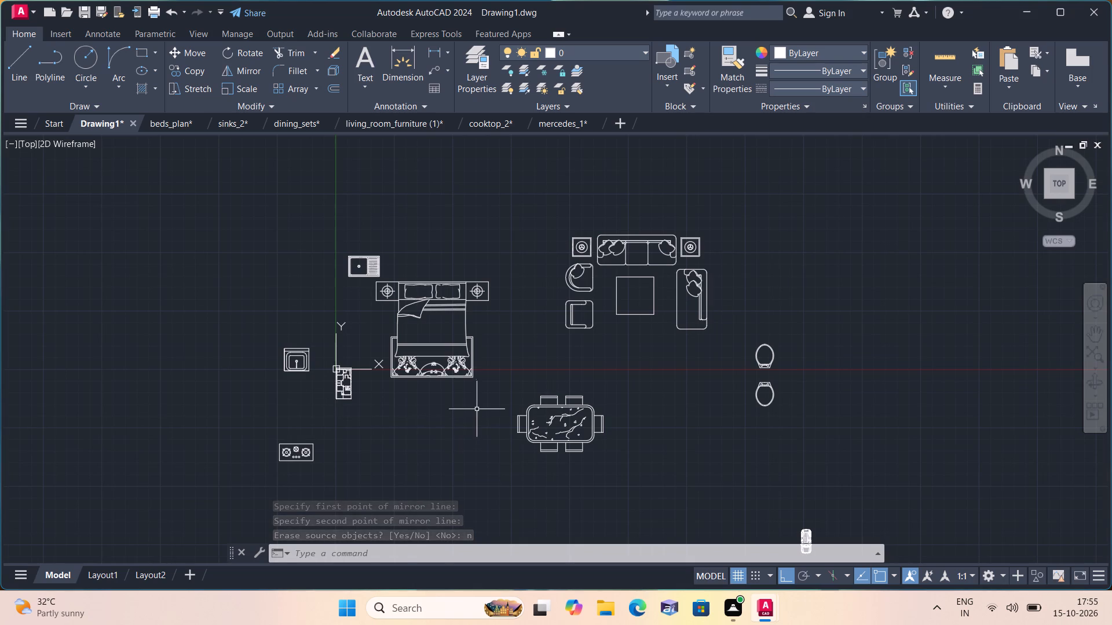
pyautogui.click(476, 405)
pyautogui.click(645, 475)
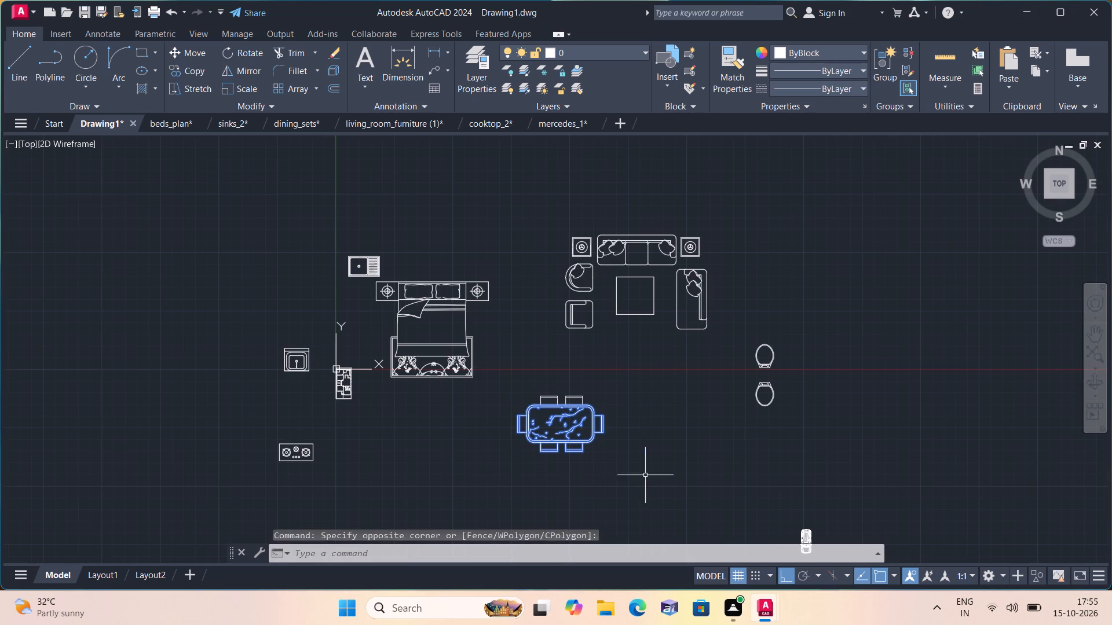
pyautogui.click(684, 496)
pyautogui.click(522, 385)
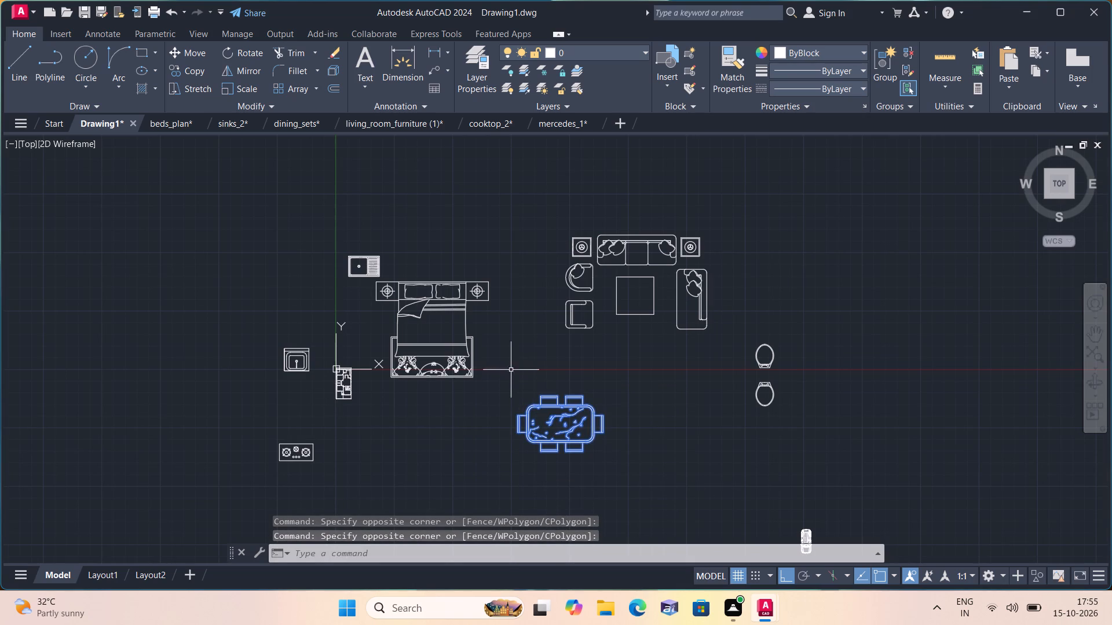
pyautogui.click(189, 55)
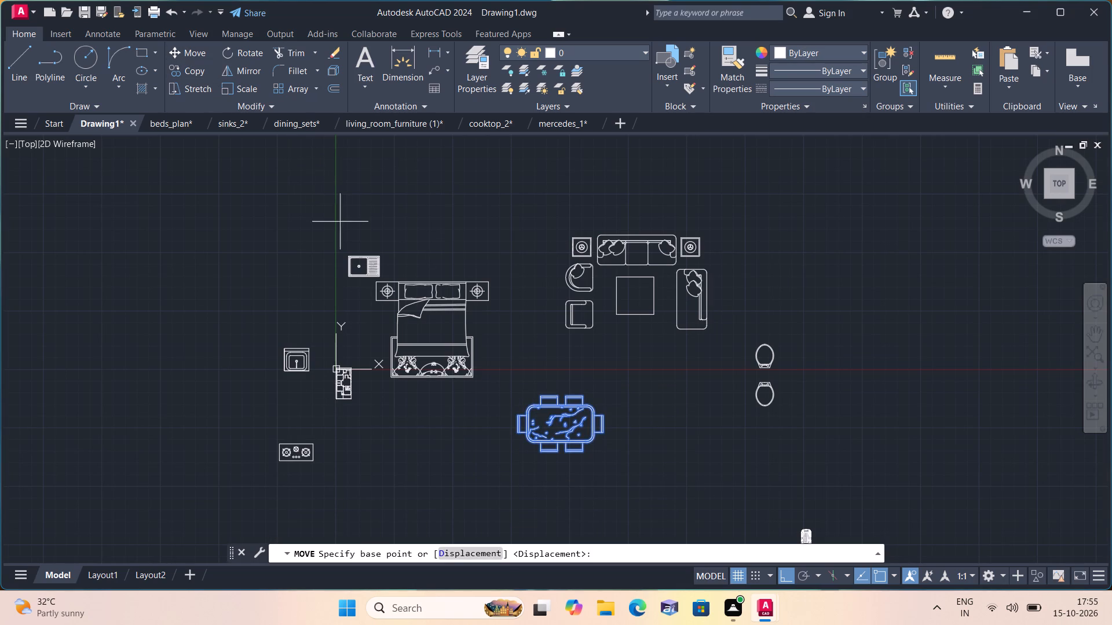
pyautogui.click(517, 402)
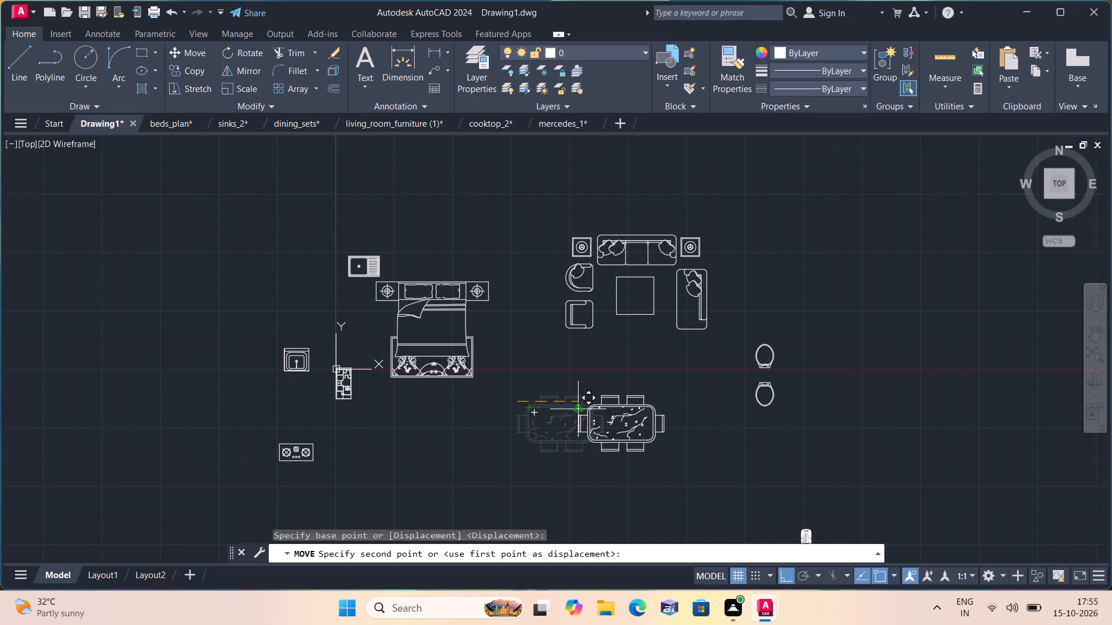
pyautogui.click(599, 409)
# Mirror the double bed with its nightstands and rug across a horizontal line below it, keeping the original.
pyautogui.click(539, 395)
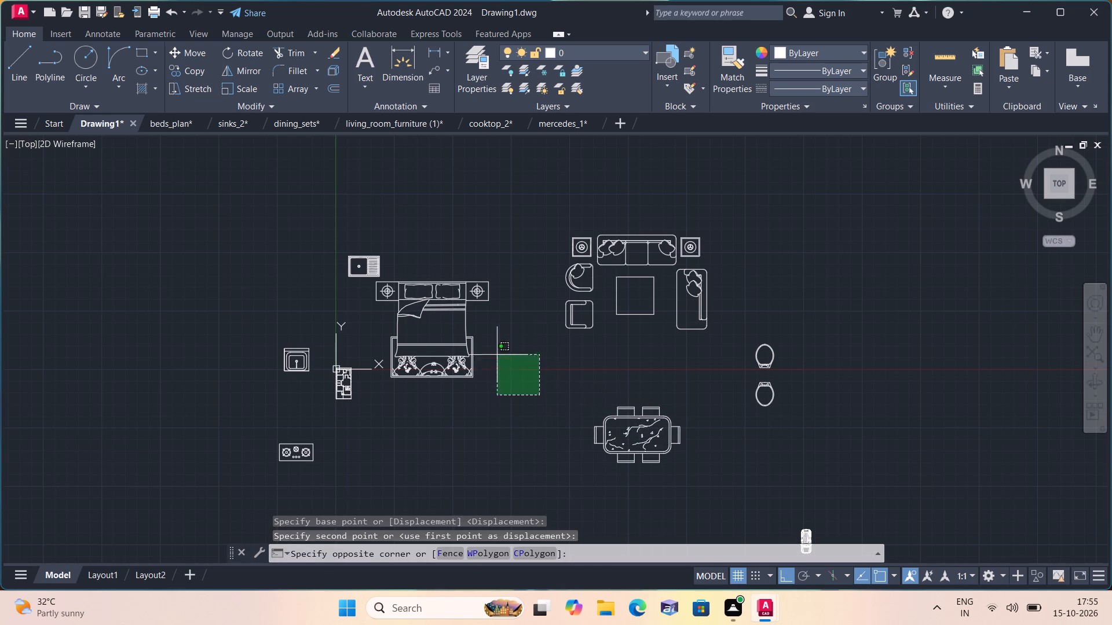
pyautogui.scroll(1, 415, 282)
pyautogui.scroll(1, 345, 286)
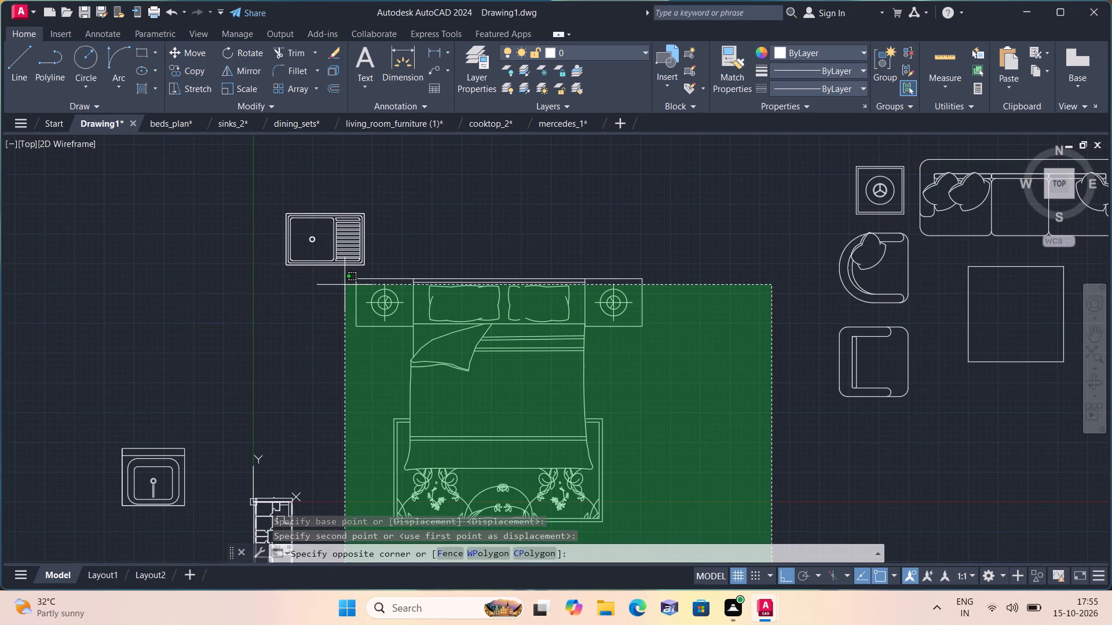
pyautogui.click(348, 267)
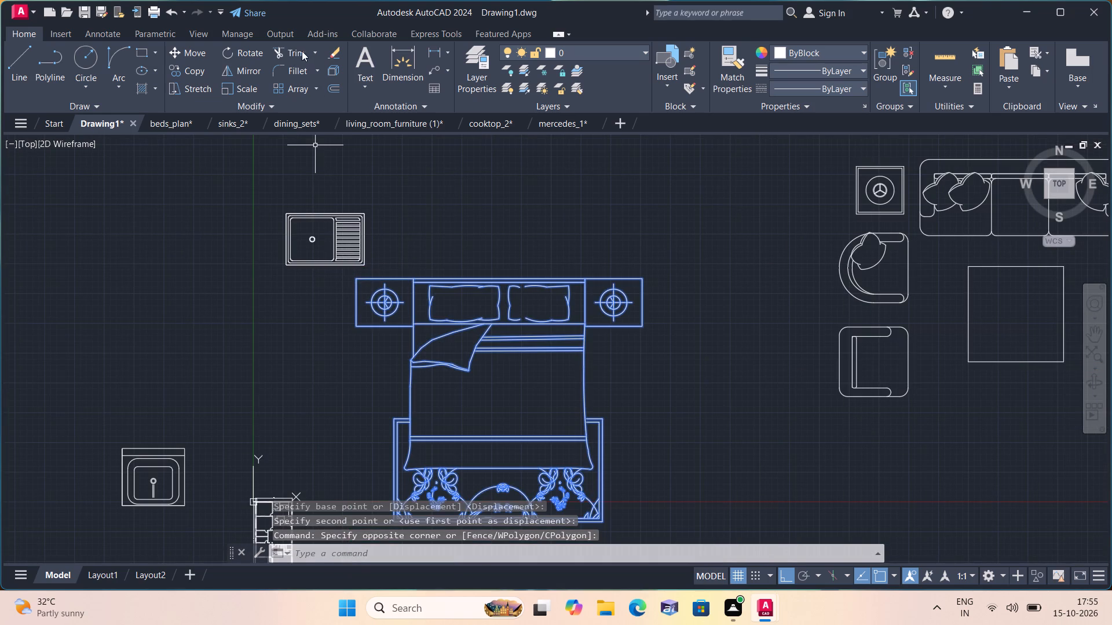
pyautogui.click(248, 67)
pyautogui.scroll(-2, 327, 222)
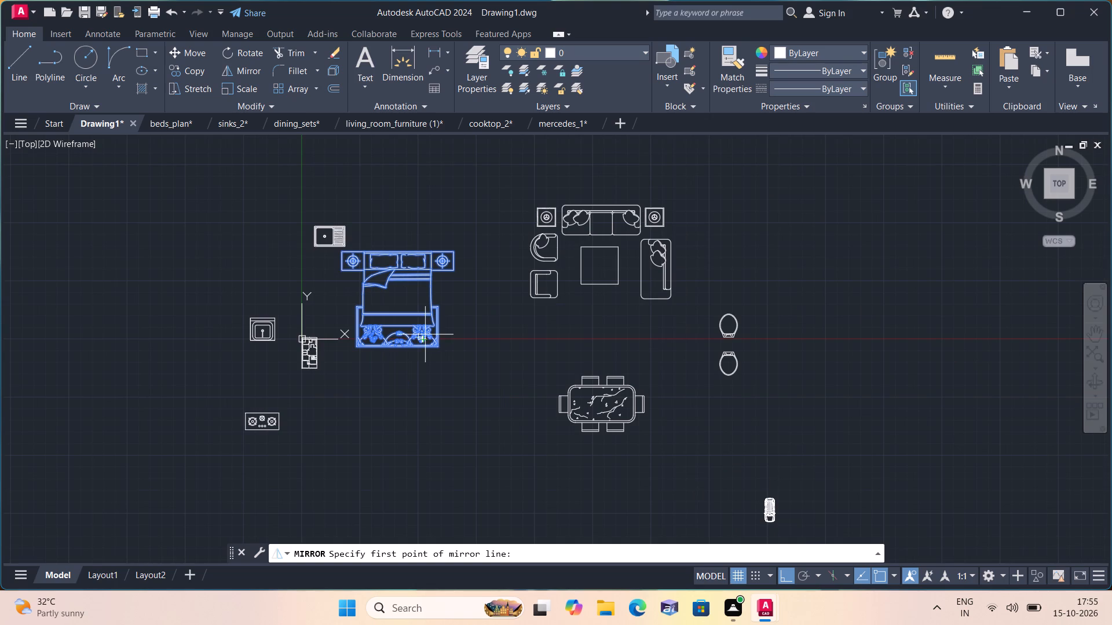
pyautogui.click(363, 378)
pyautogui.click(448, 406)
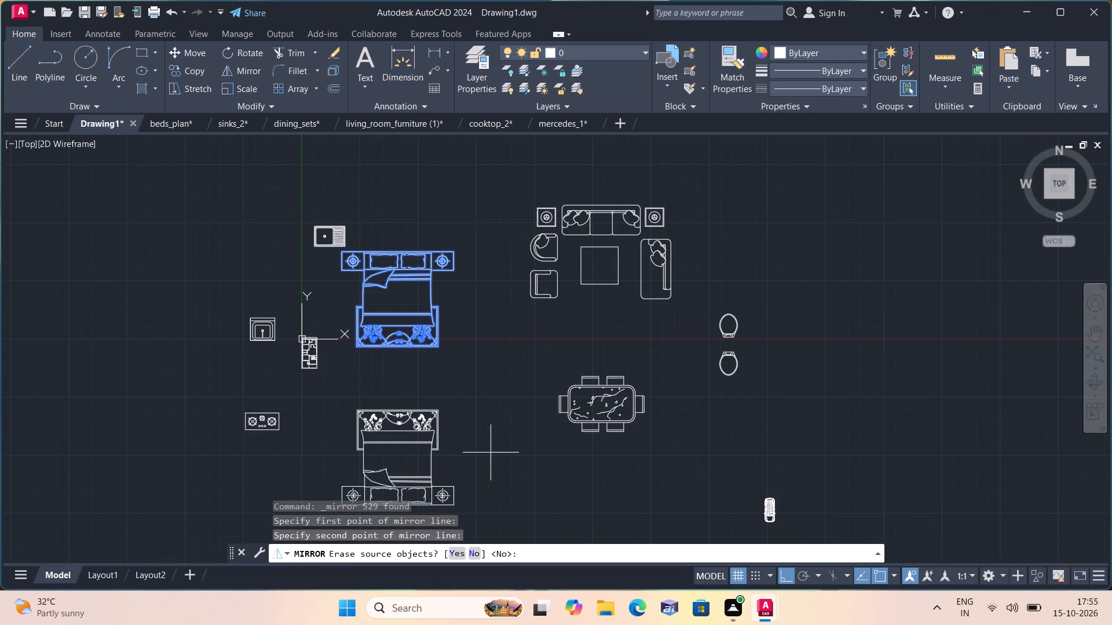
pyautogui.click(475, 553)
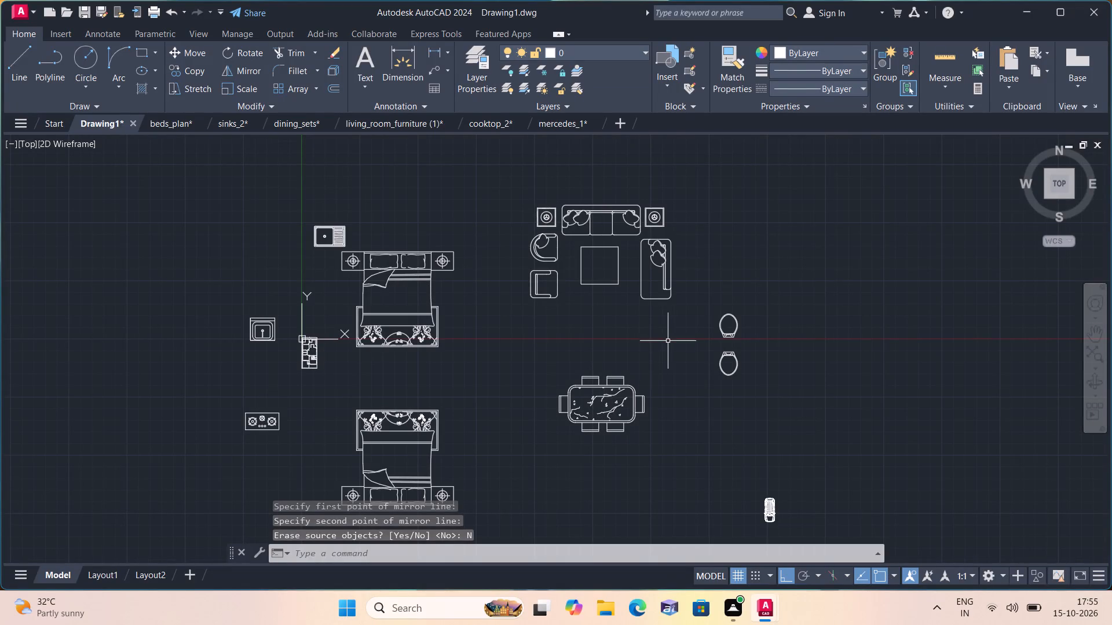
# Rotate the whole living room set 90° counterclockwise about a point near the coffee table's lower corner.
pyautogui.click(691, 297)
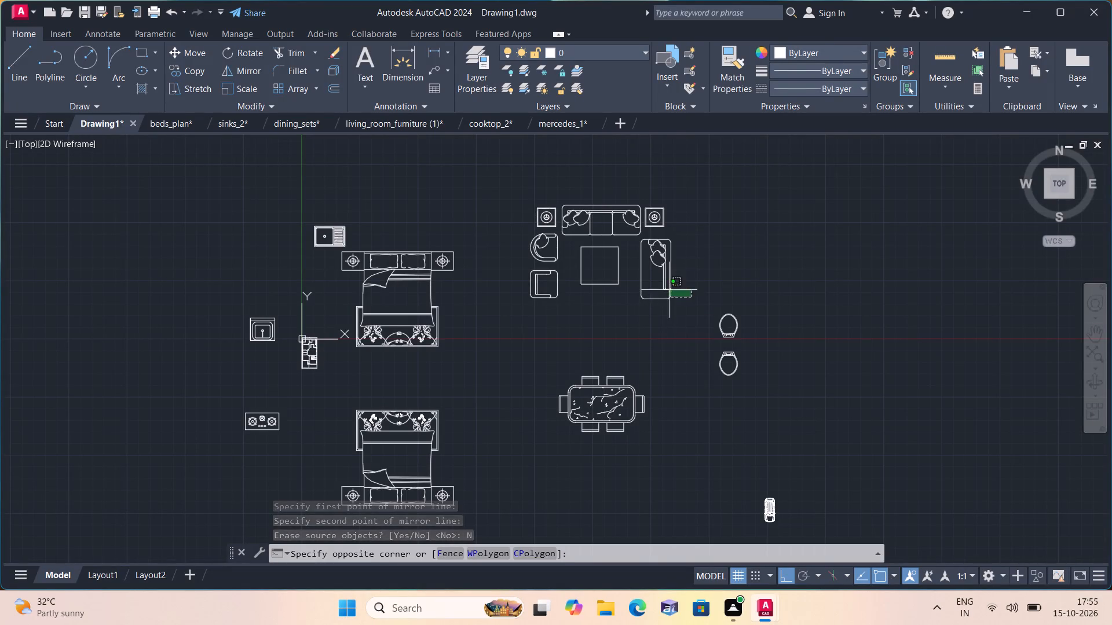
pyautogui.click(504, 192)
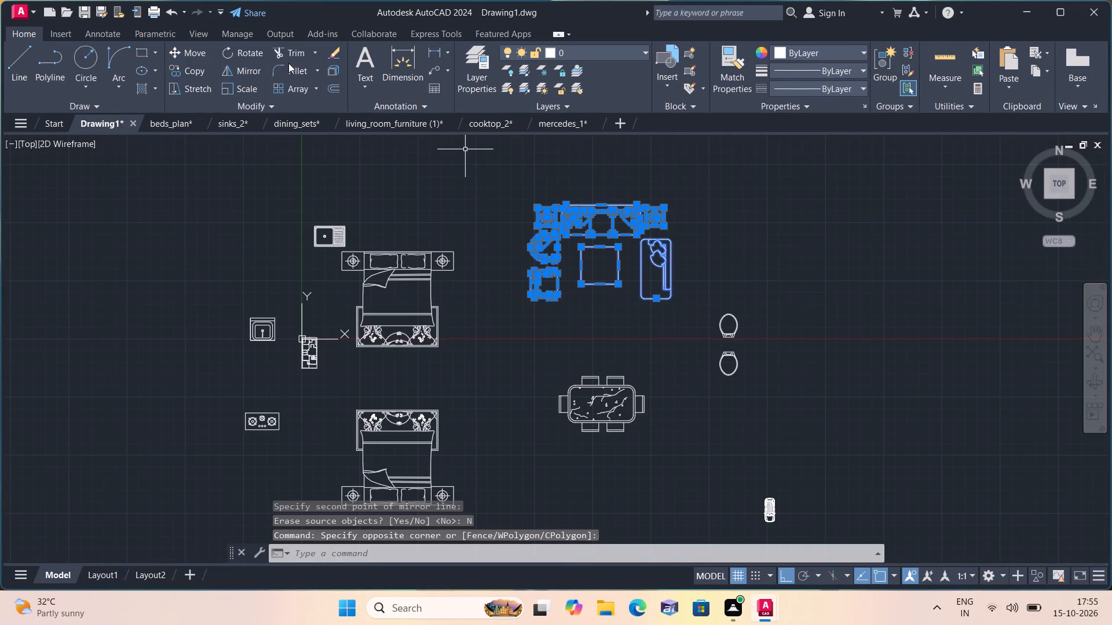
pyautogui.click(240, 52)
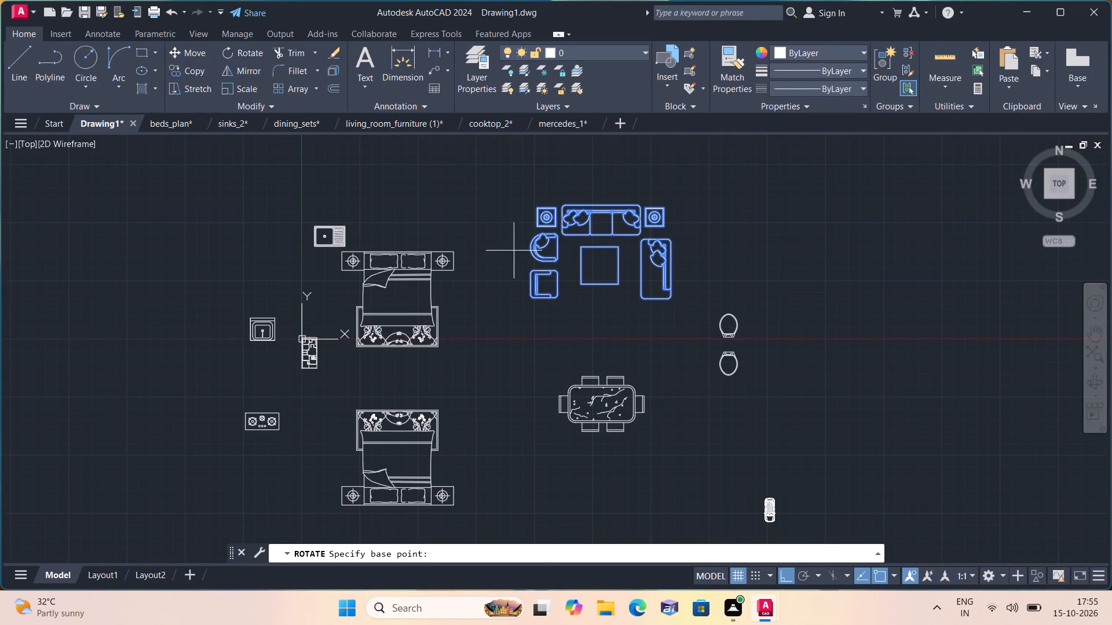
pyautogui.click(569, 287)
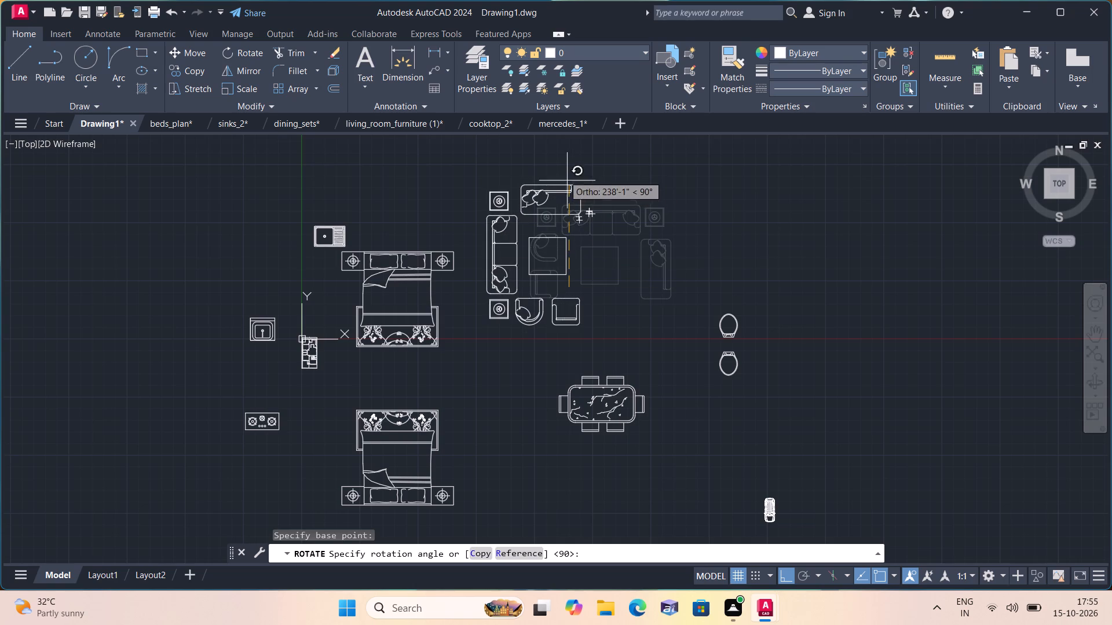
pyautogui.click(562, 172)
pyautogui.scroll(-1, 562, 172)
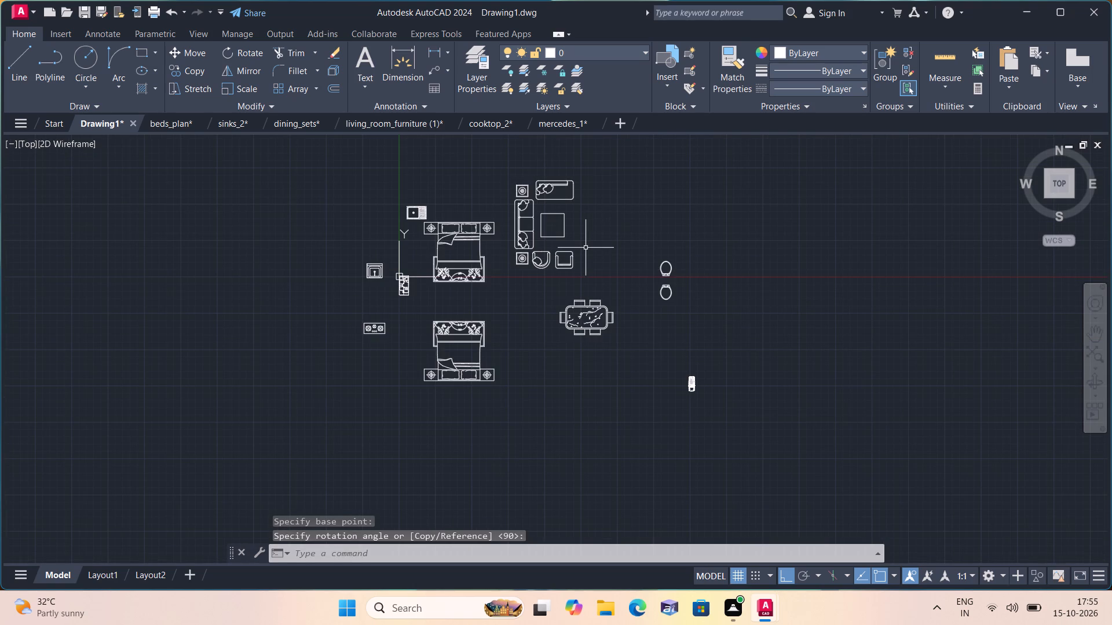
# Delete the lower side table and the two armchairs beside it from the living room set.
pyautogui.scroll(3, 574, 252)
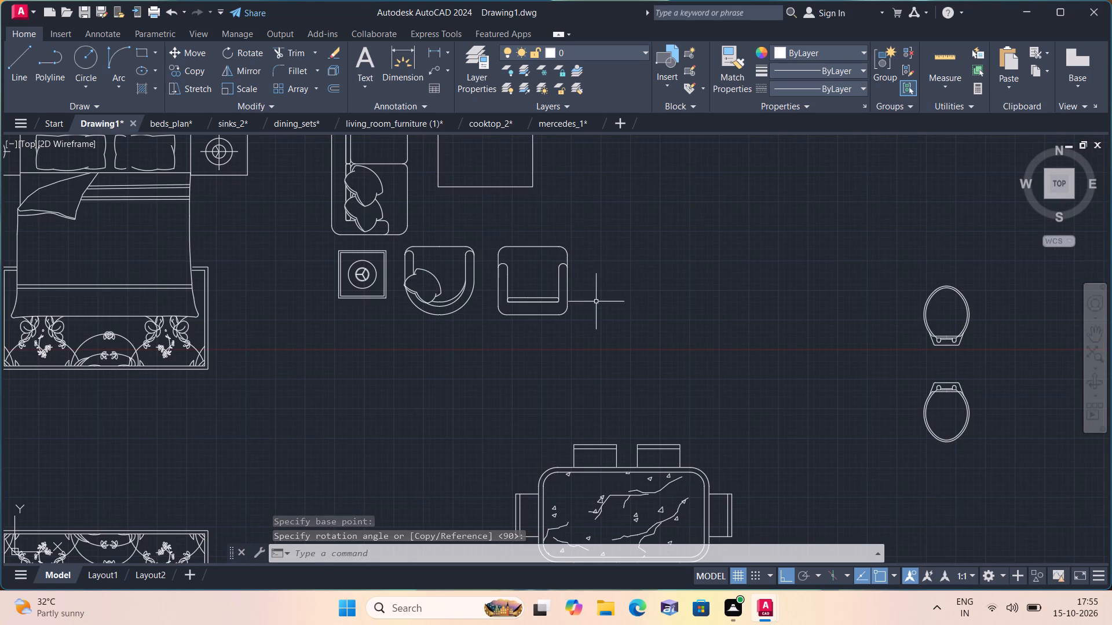
pyautogui.click(598, 305)
pyautogui.click(631, 347)
pyautogui.click(631, 347)
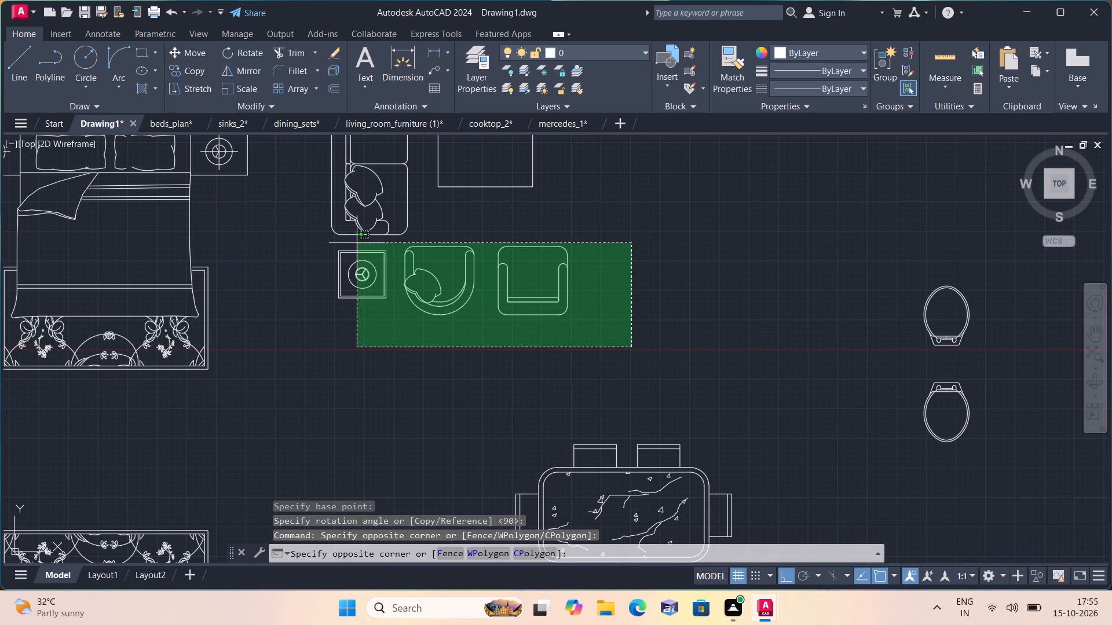
pyautogui.click(324, 247)
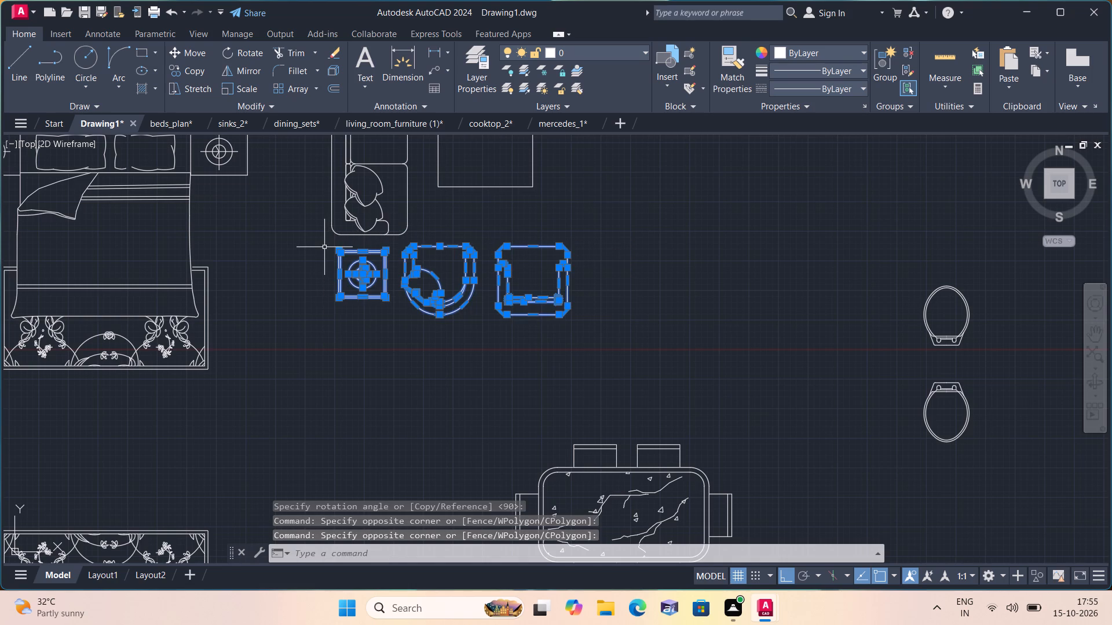
pyautogui.press('Delete')
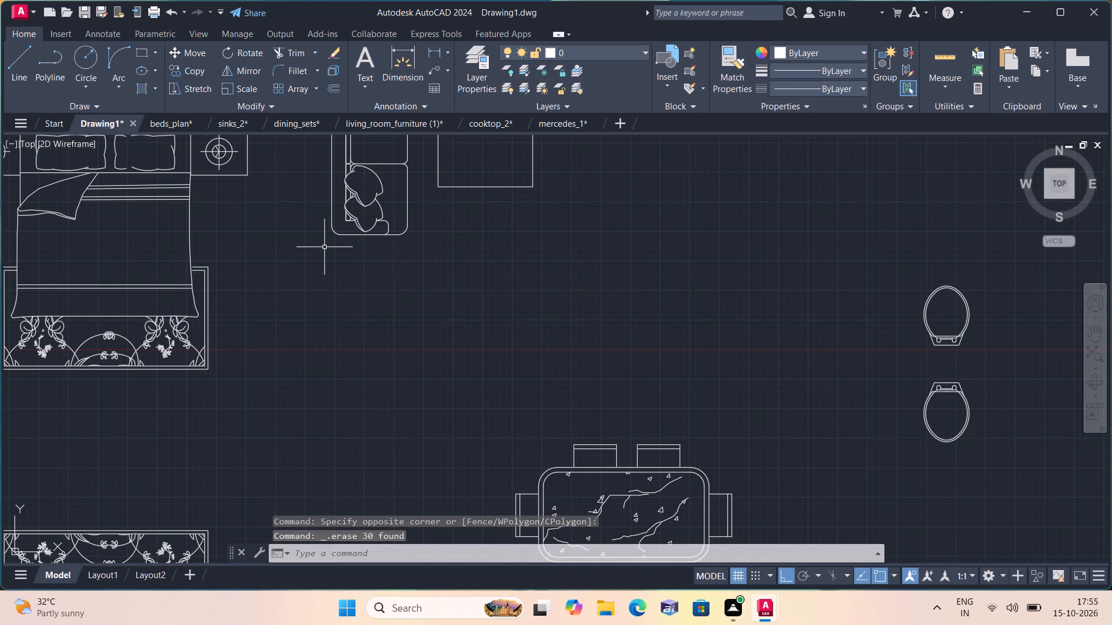
# Mirror the square sink across a horizontal line just above it, keeping the original.
pyautogui.scroll(-2, 331, 322)
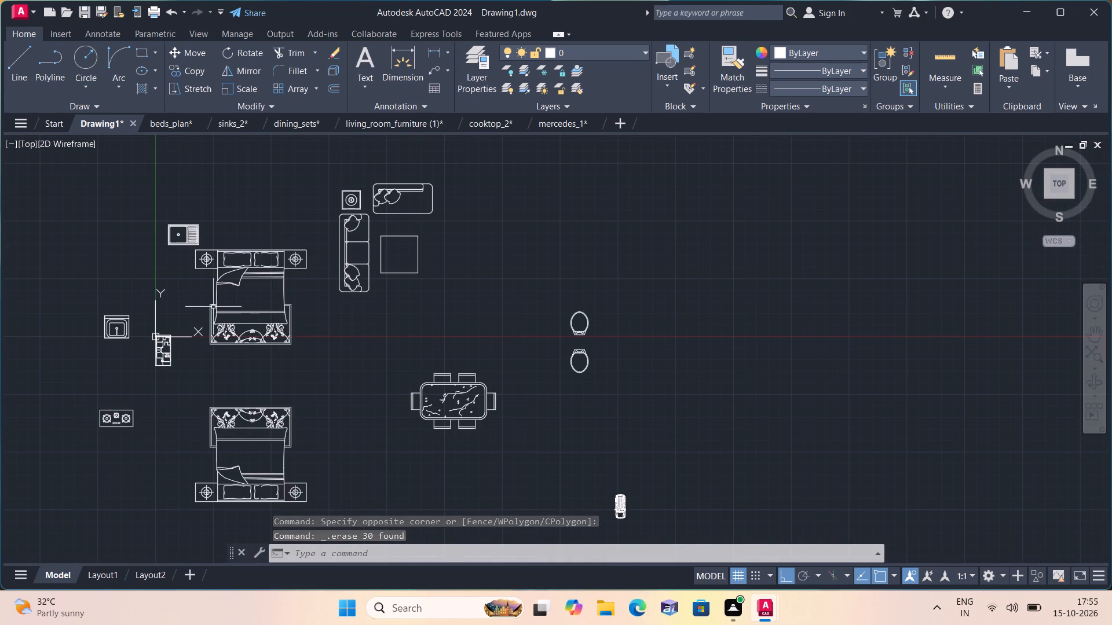
pyautogui.click(125, 321)
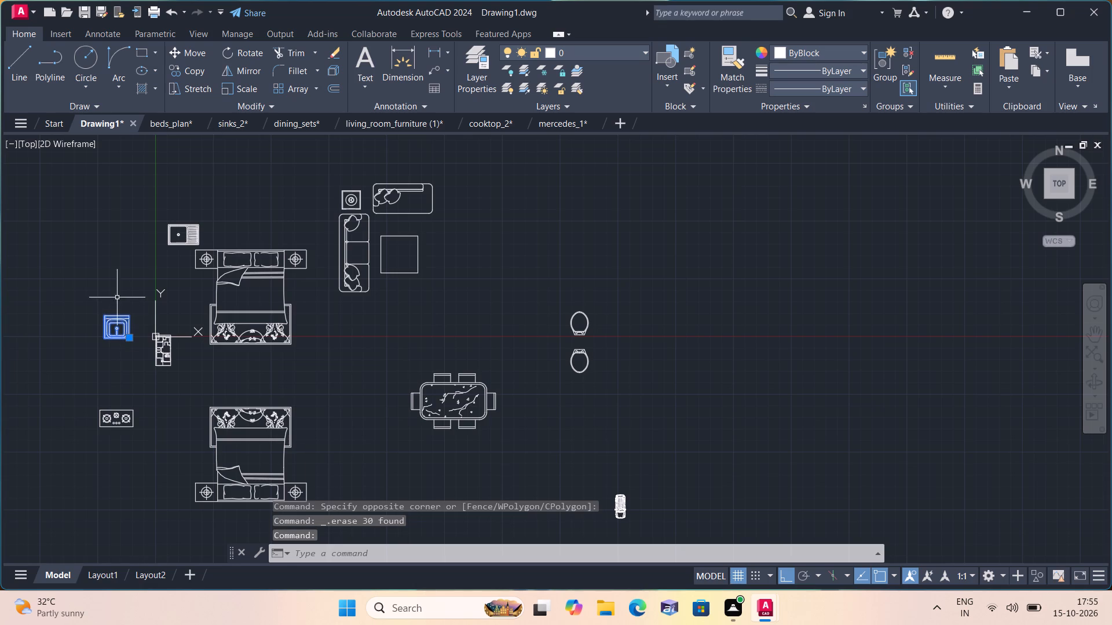
pyautogui.click(250, 69)
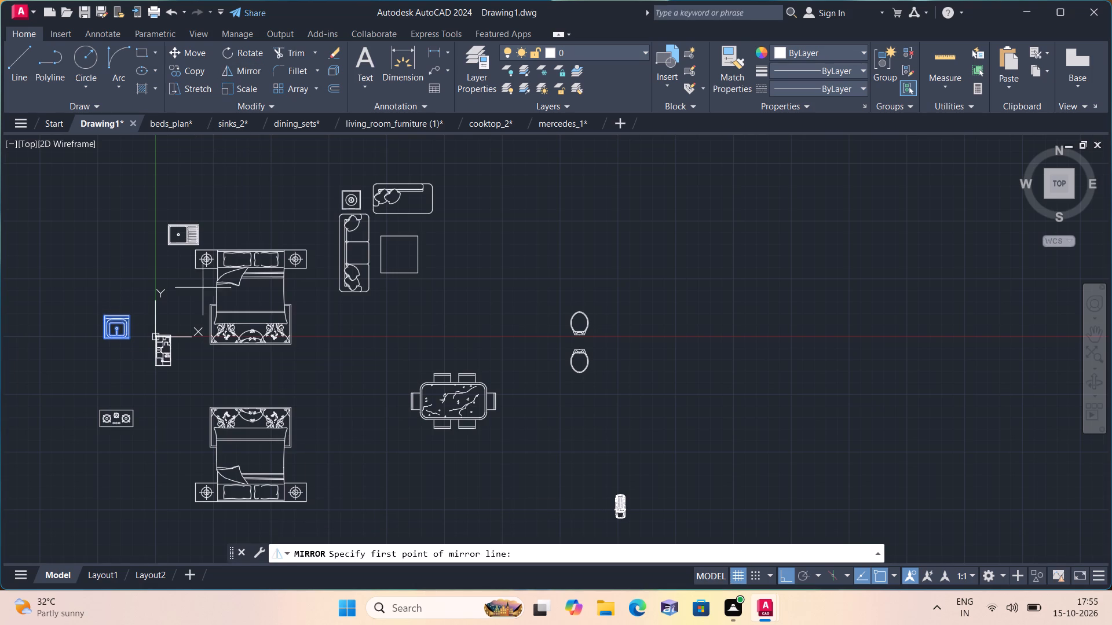
pyautogui.click(146, 303)
pyautogui.click(30, 302)
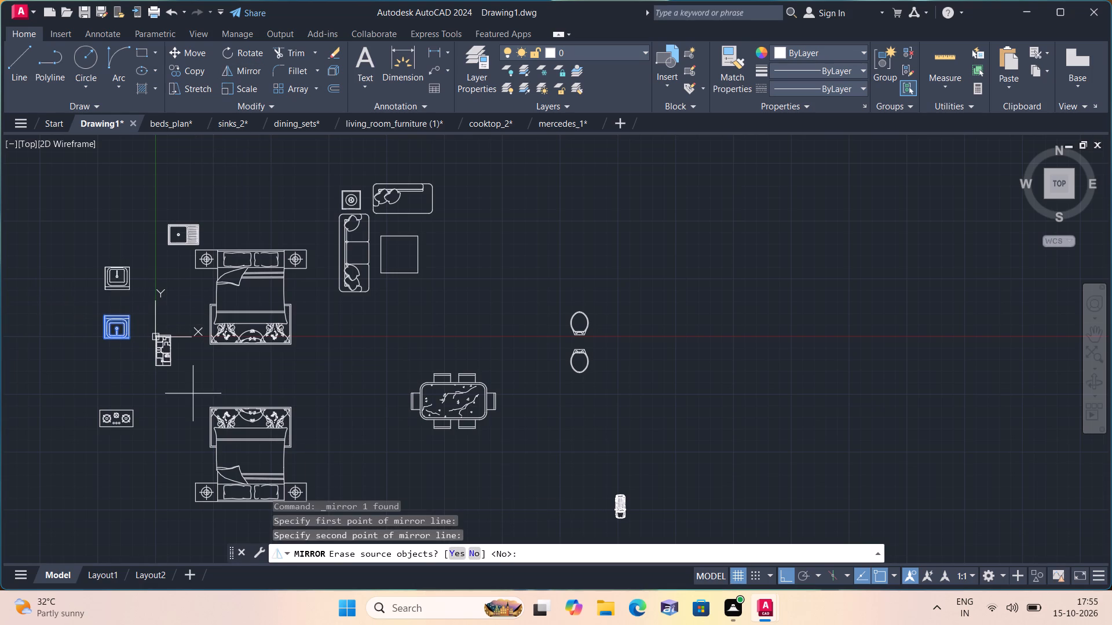
pyautogui.click(473, 552)
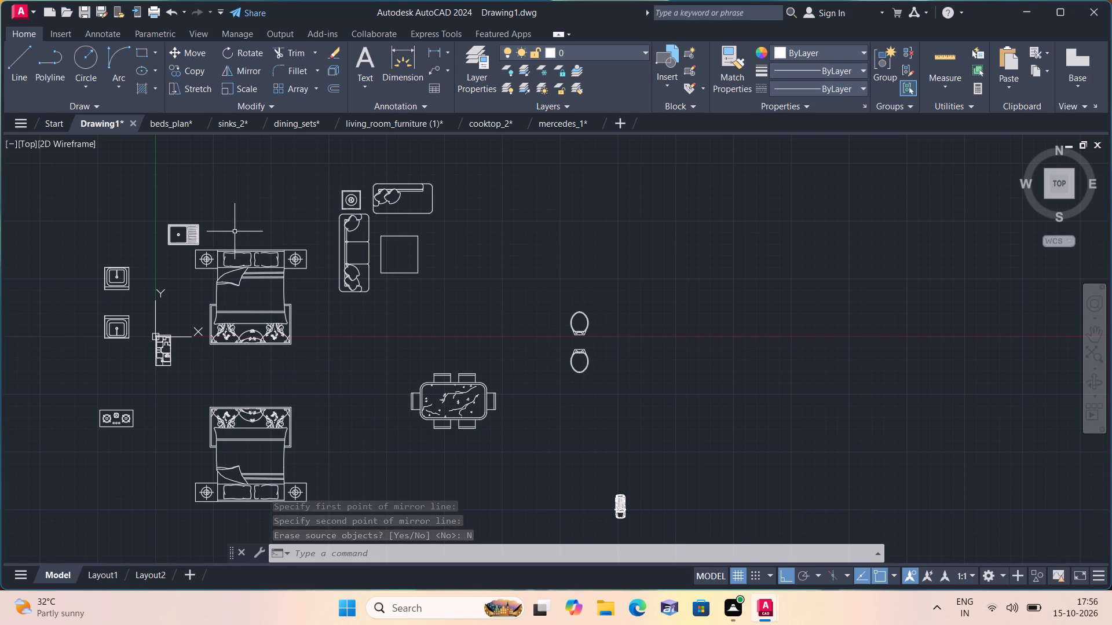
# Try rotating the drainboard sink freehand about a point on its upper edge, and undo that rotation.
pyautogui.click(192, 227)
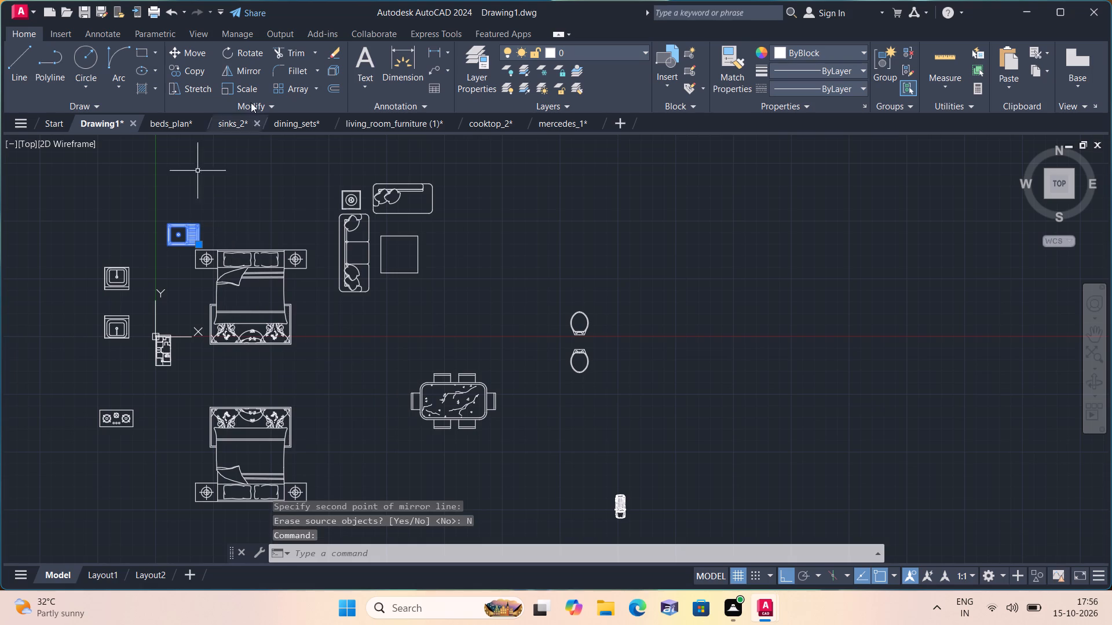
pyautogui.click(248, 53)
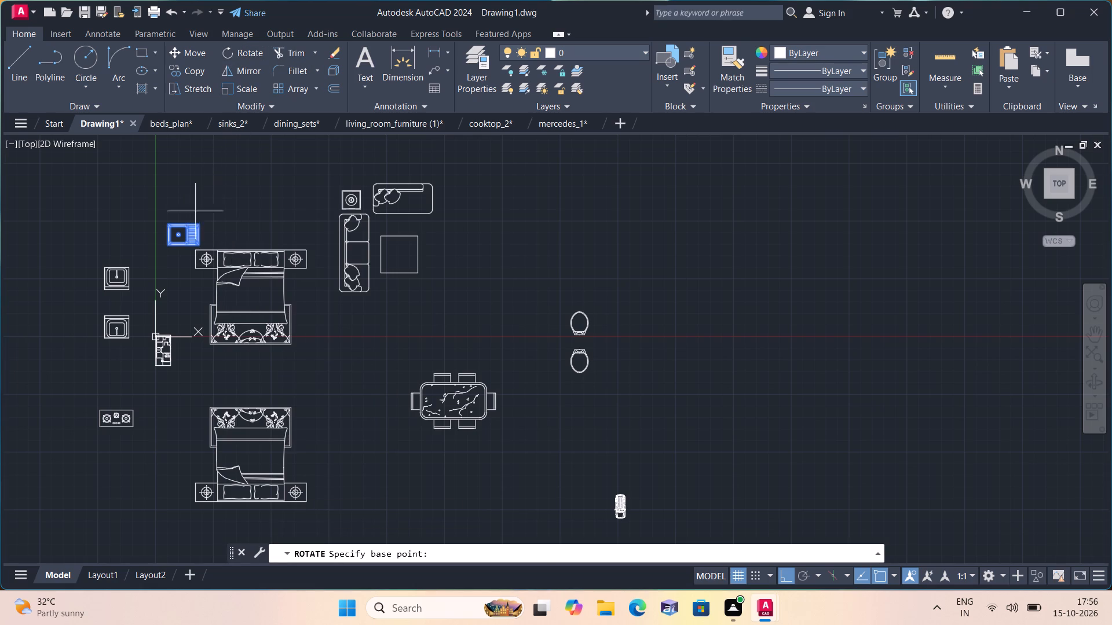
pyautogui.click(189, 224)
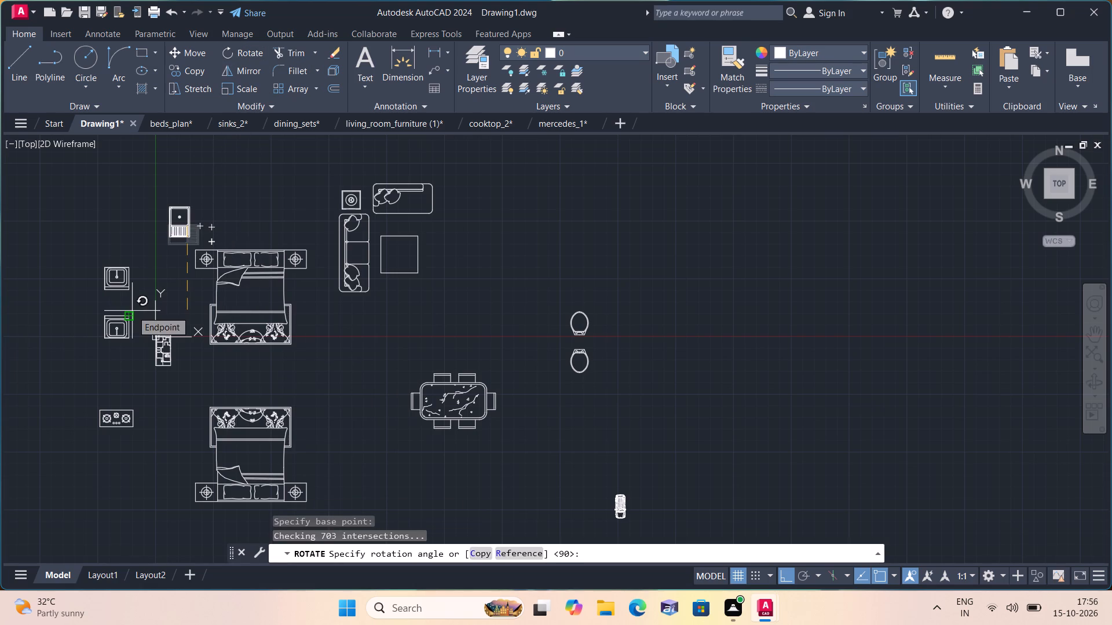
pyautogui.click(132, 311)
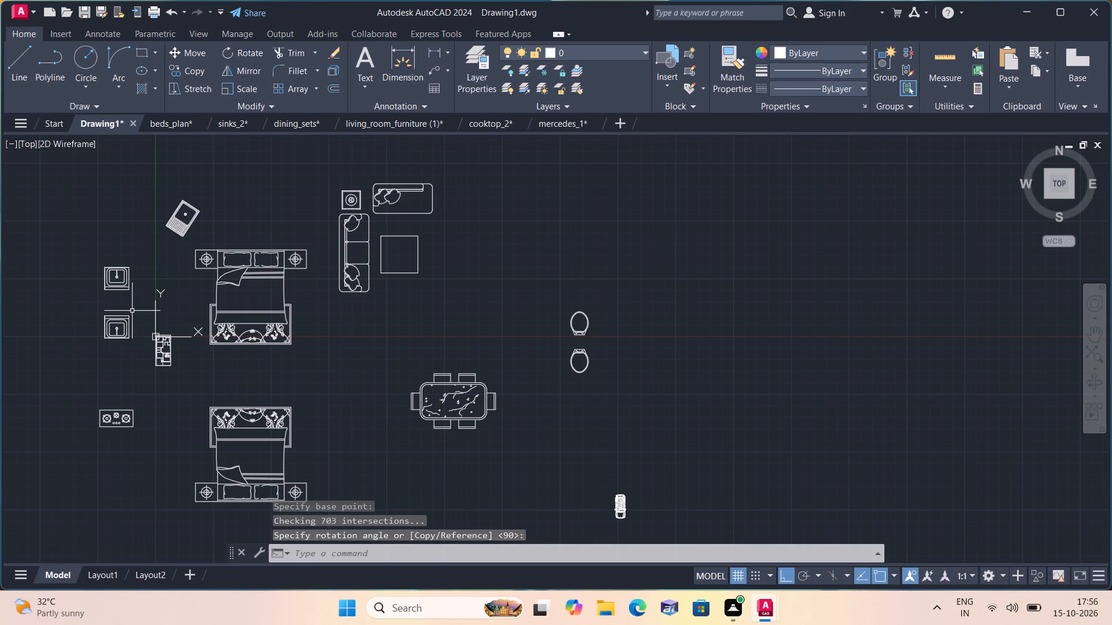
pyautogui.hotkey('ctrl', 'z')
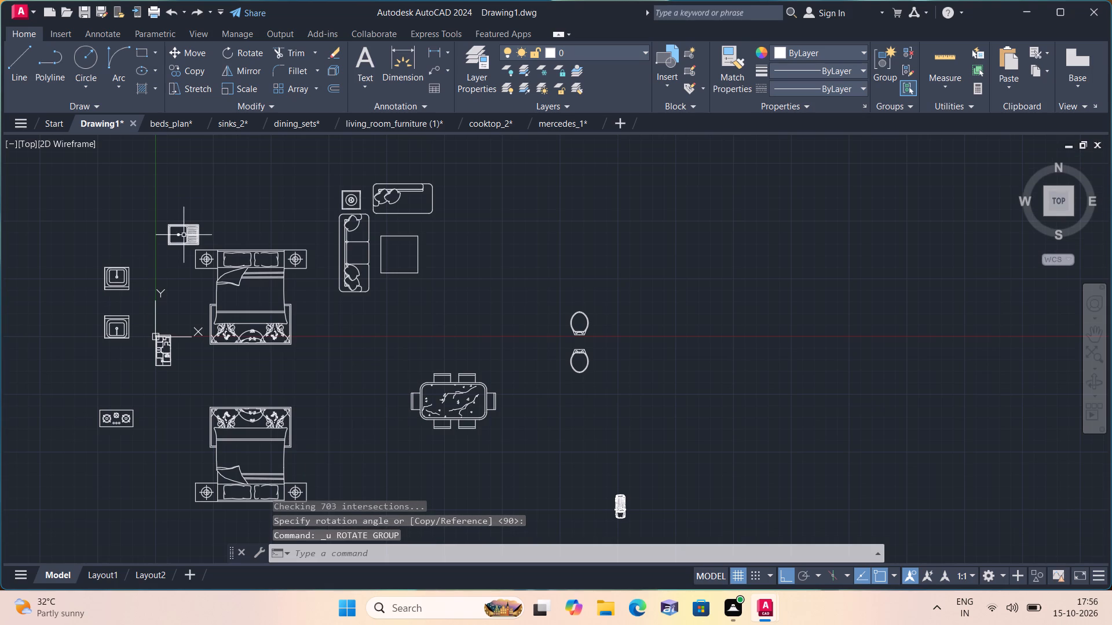
# Rotate the drainboard sink 90° clockwise about a point near its upper edge so the drainboard faces down.
pyautogui.click(195, 233)
pyautogui.click(241, 50)
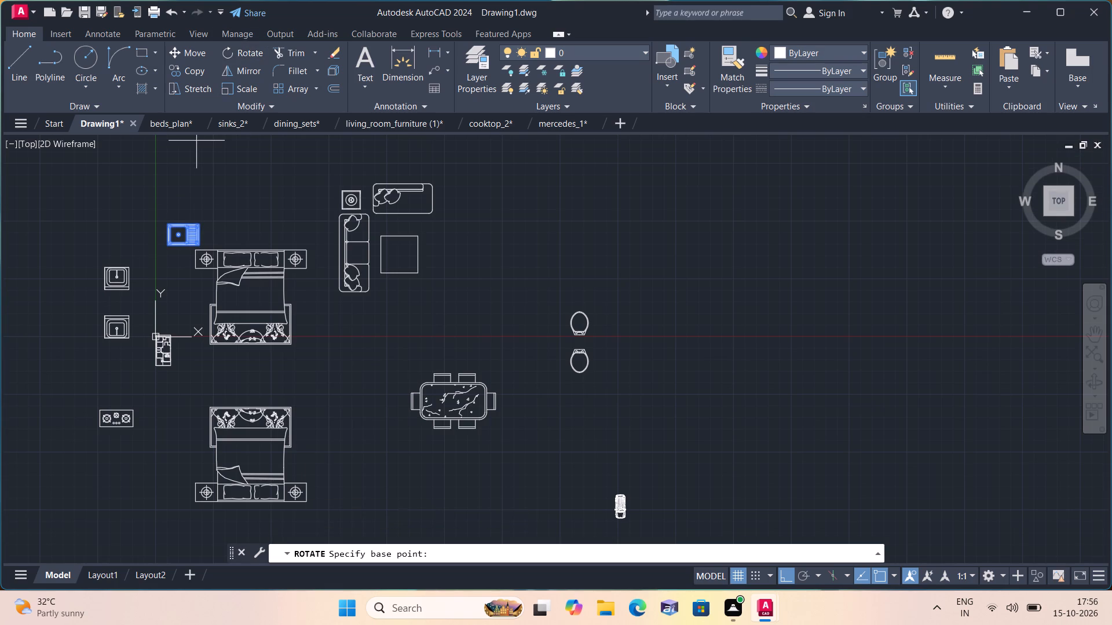
pyautogui.click(193, 226)
pyautogui.click(178, 270)
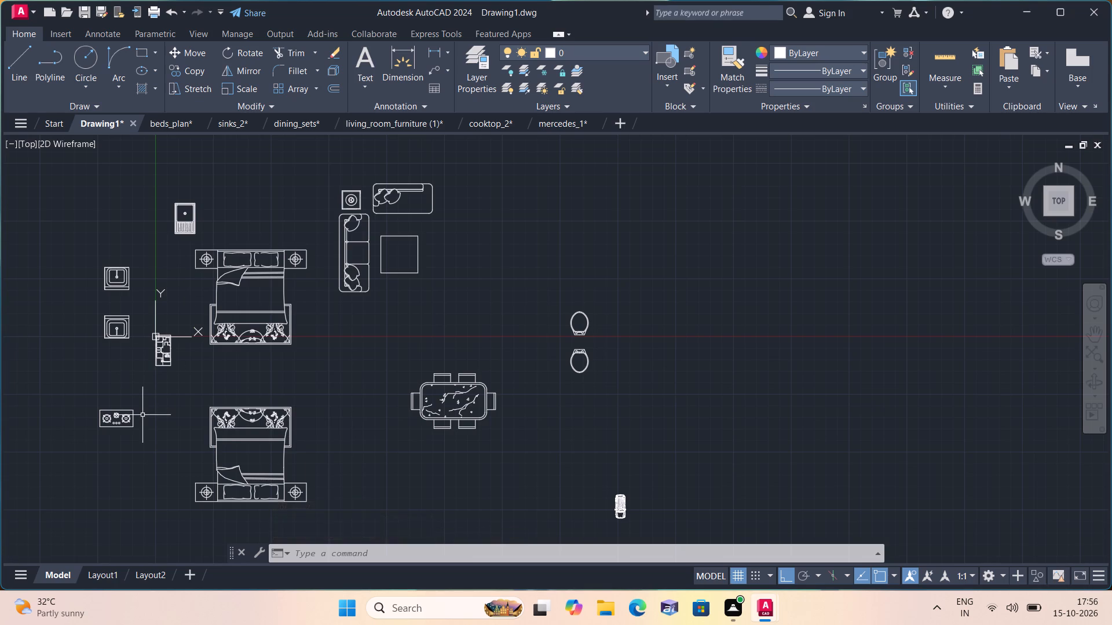
# Turn Ortho off and move the car from the far side of the drawing to just beside the house plan's front yard.
pyautogui.scroll(-2, 142, 415)
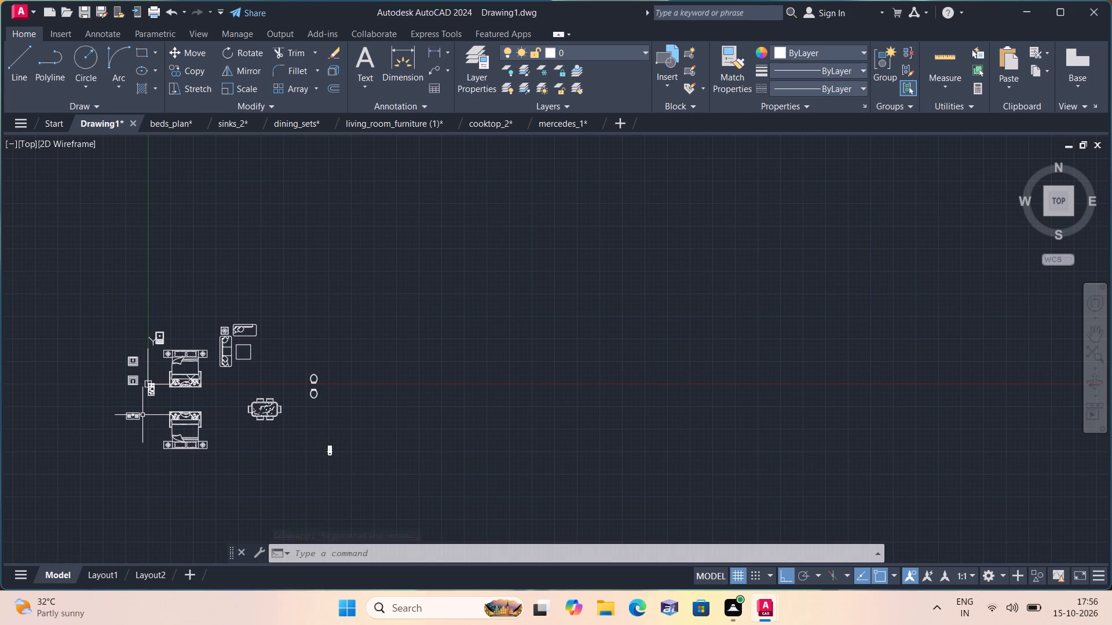
pyautogui.scroll(2, 180, 394)
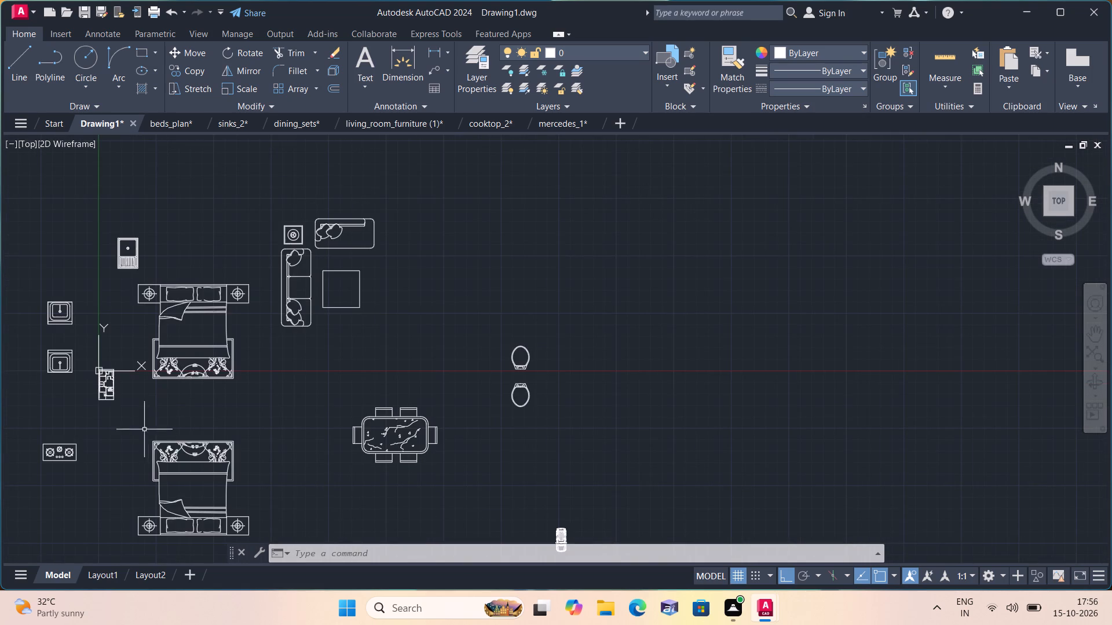
pyautogui.scroll(1, 116, 382)
pyautogui.moveTo(129, 455); pyautogui.dragTo(253, 334, button='middle')
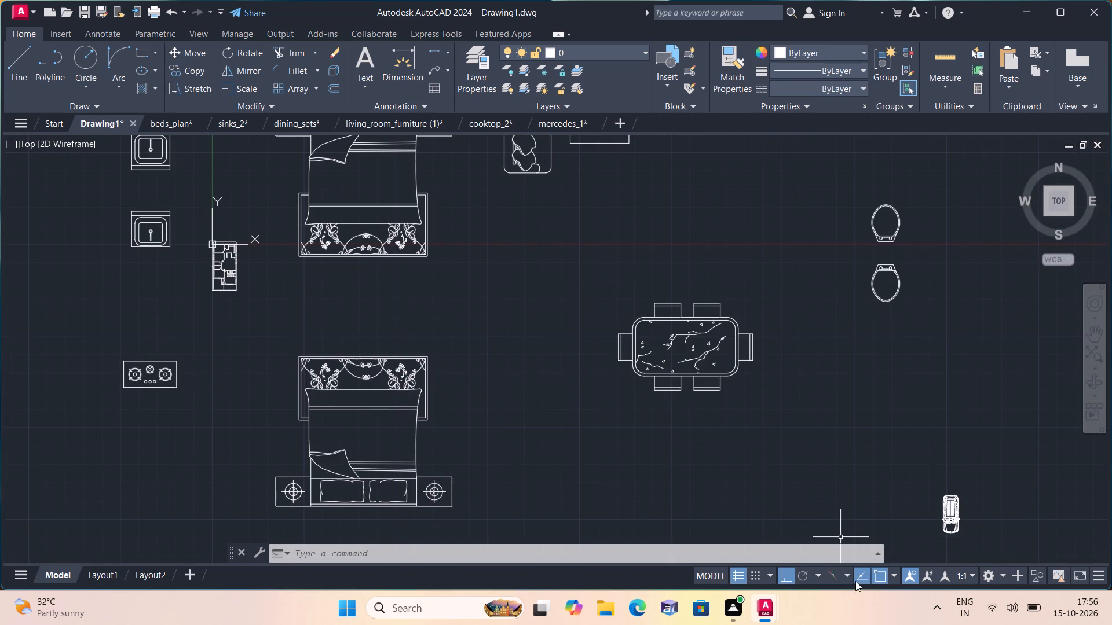
pyautogui.click(784, 573)
pyautogui.moveTo(764, 505); pyautogui.dragTo(737, 394, button='middle')
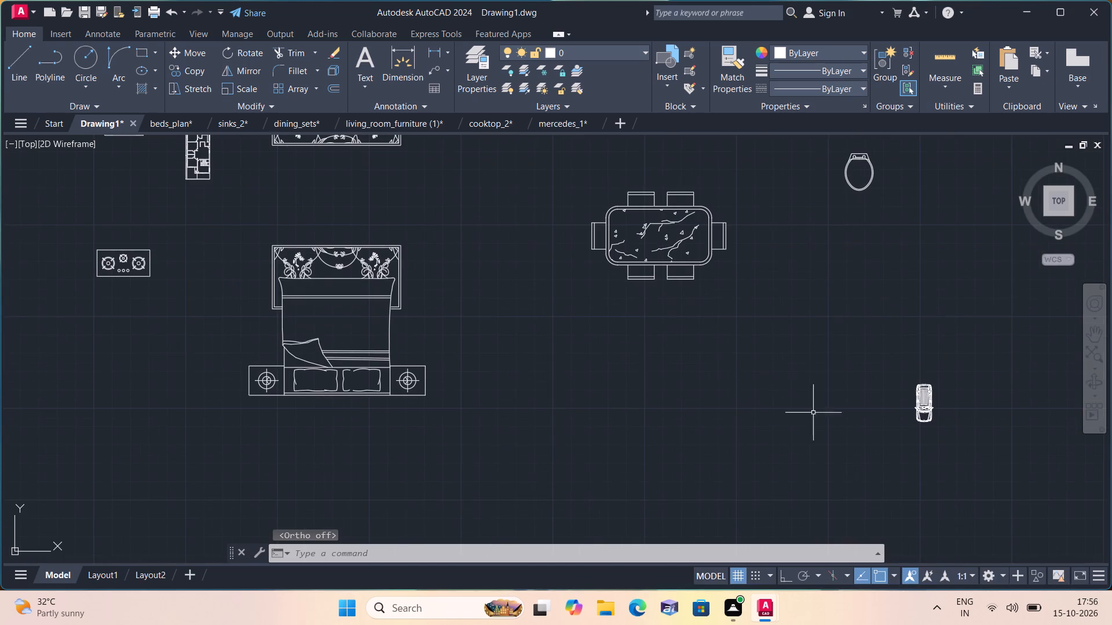
pyautogui.click(935, 444)
pyautogui.click(848, 347)
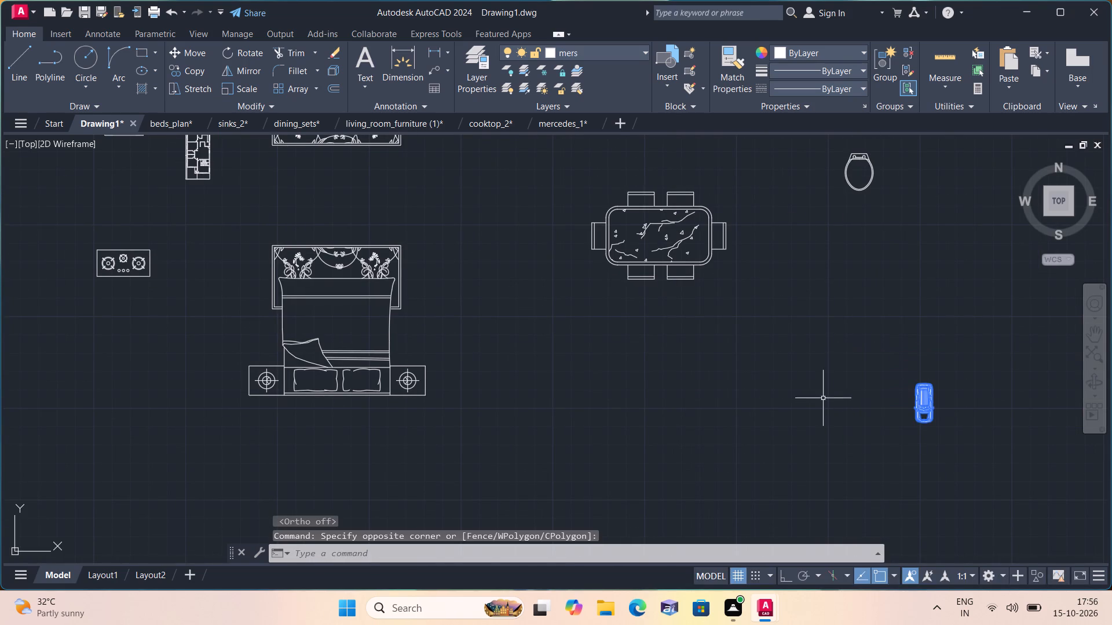
pyautogui.click(195, 49)
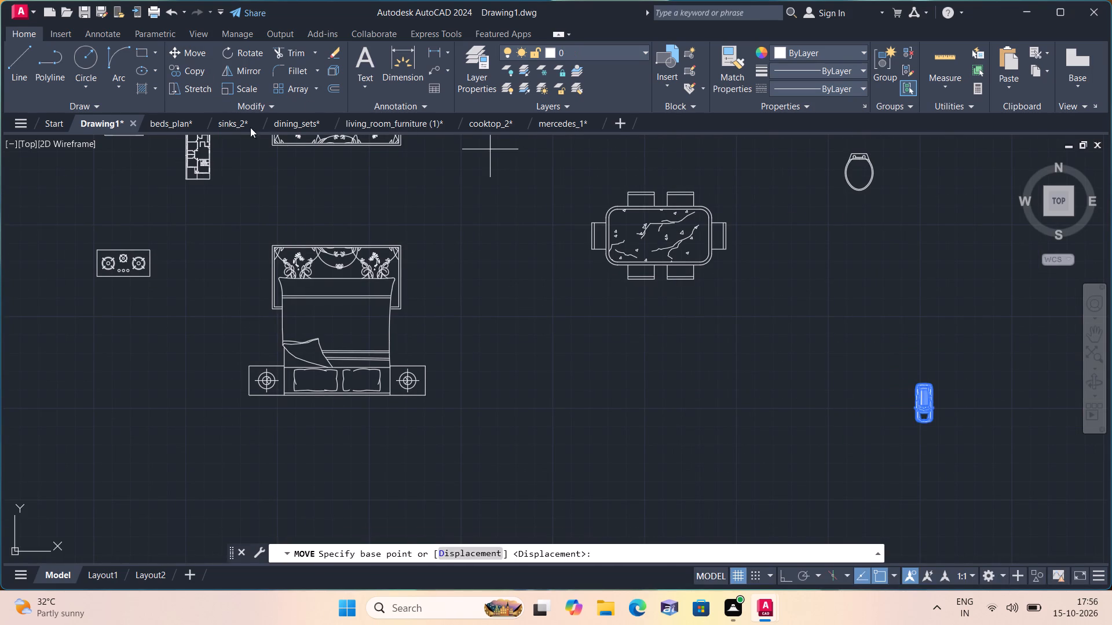
pyautogui.click(926, 396)
pyautogui.scroll(1, 199, 221)
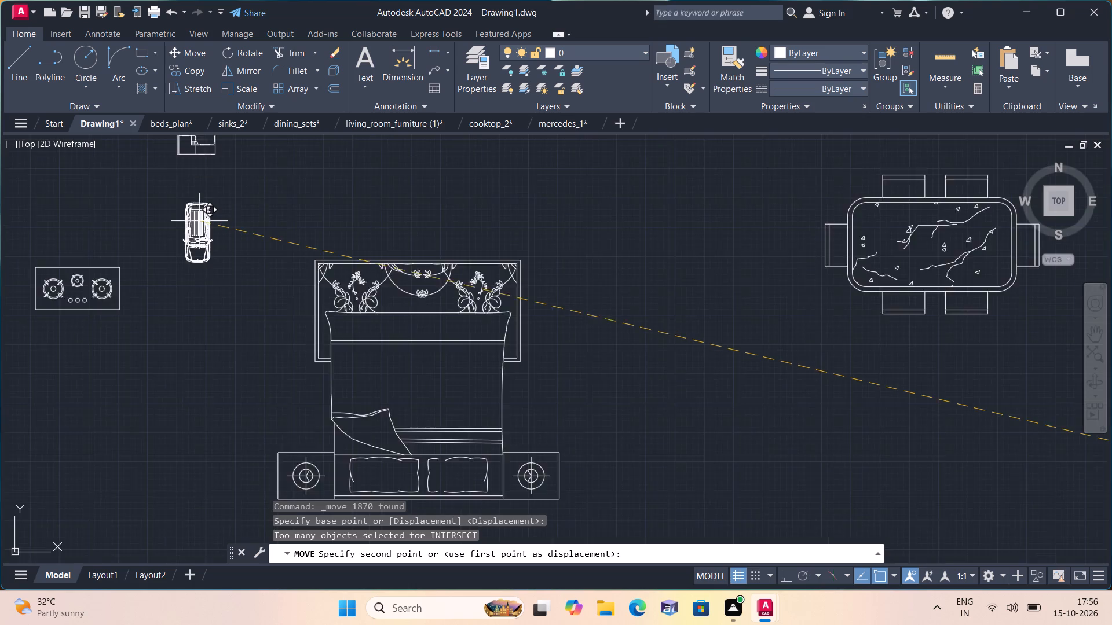
pyautogui.scroll(1, 199, 221)
pyautogui.moveTo(199, 221); pyautogui.dragTo(212, 250, button='middle')
pyautogui.moveTo(220, 308); pyautogui.dragTo(314, 427, button='middle')
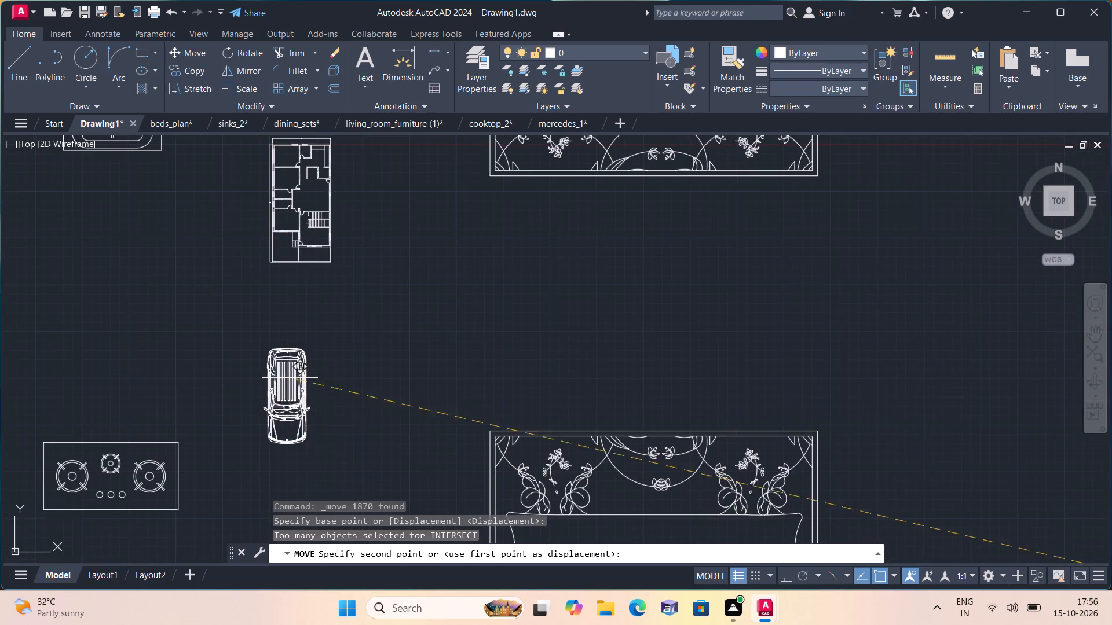
pyautogui.scroll(2, 269, 285)
pyautogui.moveTo(261, 248); pyautogui.dragTo(327, 319, button='middle')
pyautogui.click(184, 275)
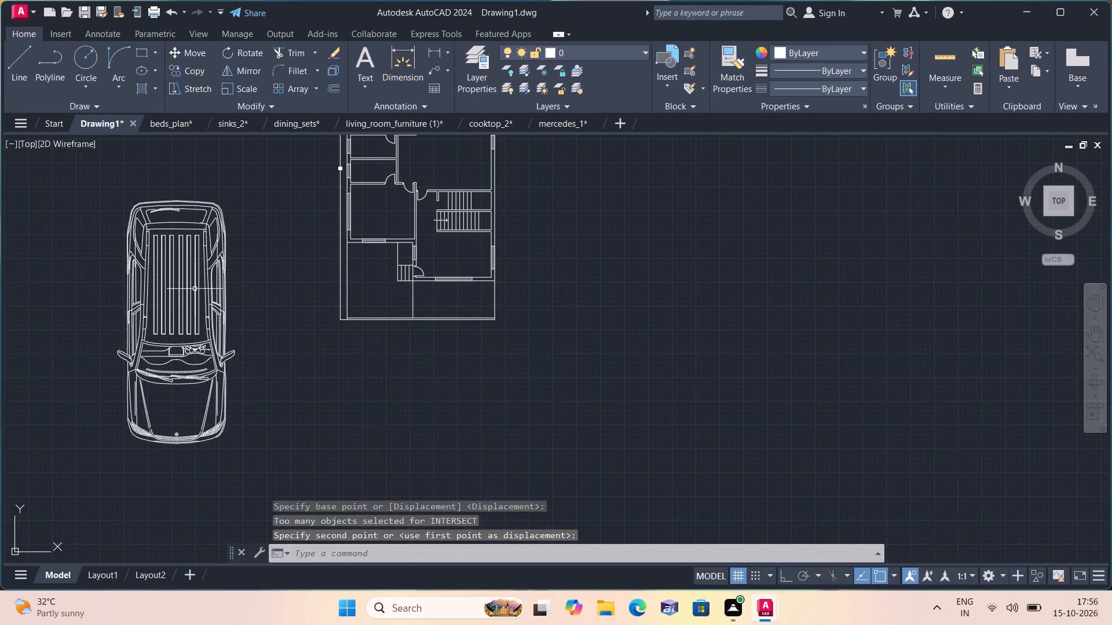
# Scale the car down freehand about its roof centre to roughly suit the house plan's parking area.
pyautogui.click(289, 450)
pyautogui.click(38, 181)
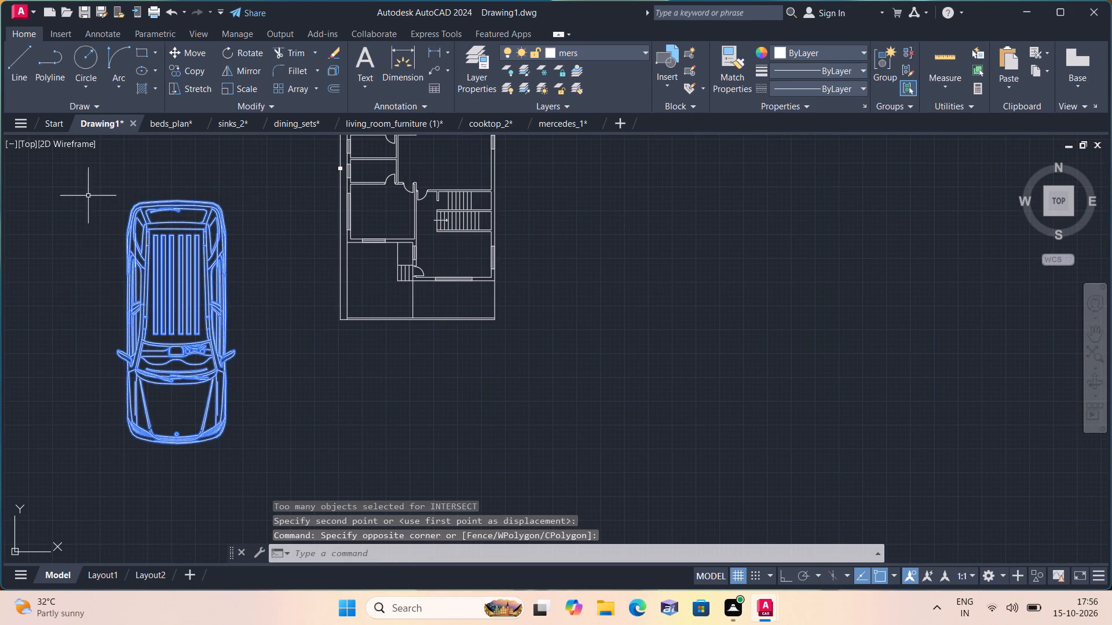
pyautogui.click(250, 83)
pyautogui.click(177, 302)
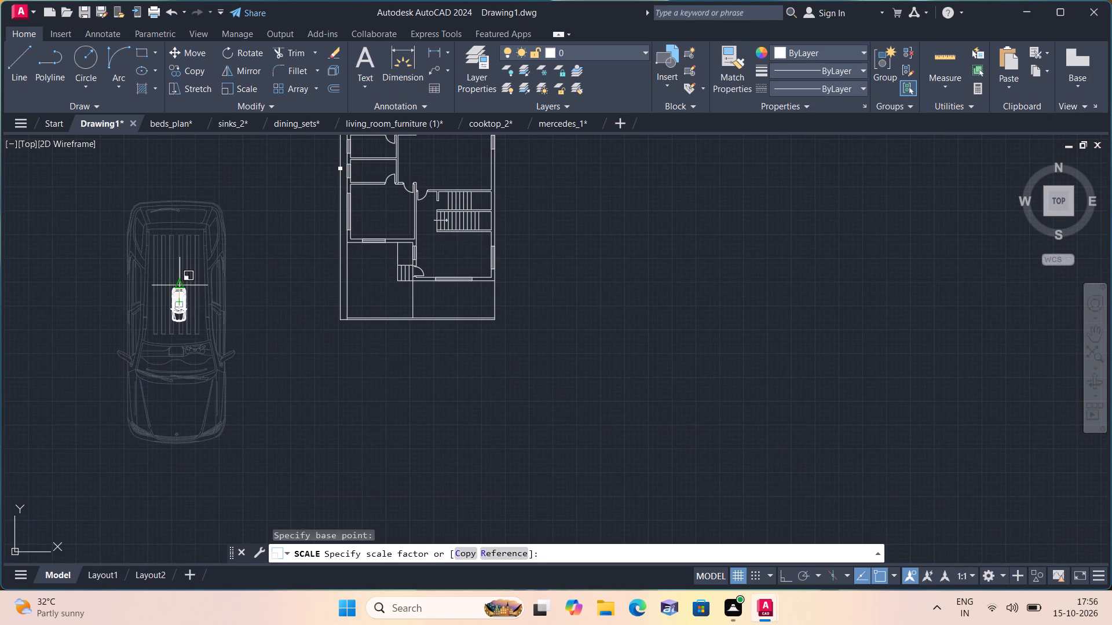
pyautogui.click(180, 282)
# Move the reduced car into the parking area beside the entrance steps at the front of the house plan.
pyautogui.click(239, 363)
pyautogui.click(107, 244)
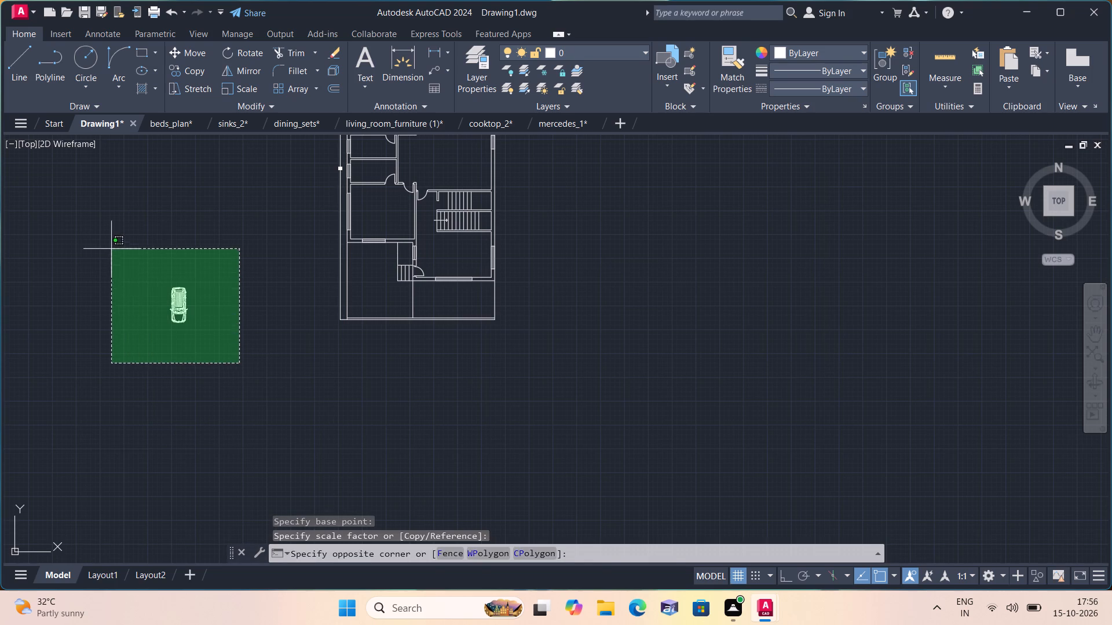
pyautogui.click(191, 52)
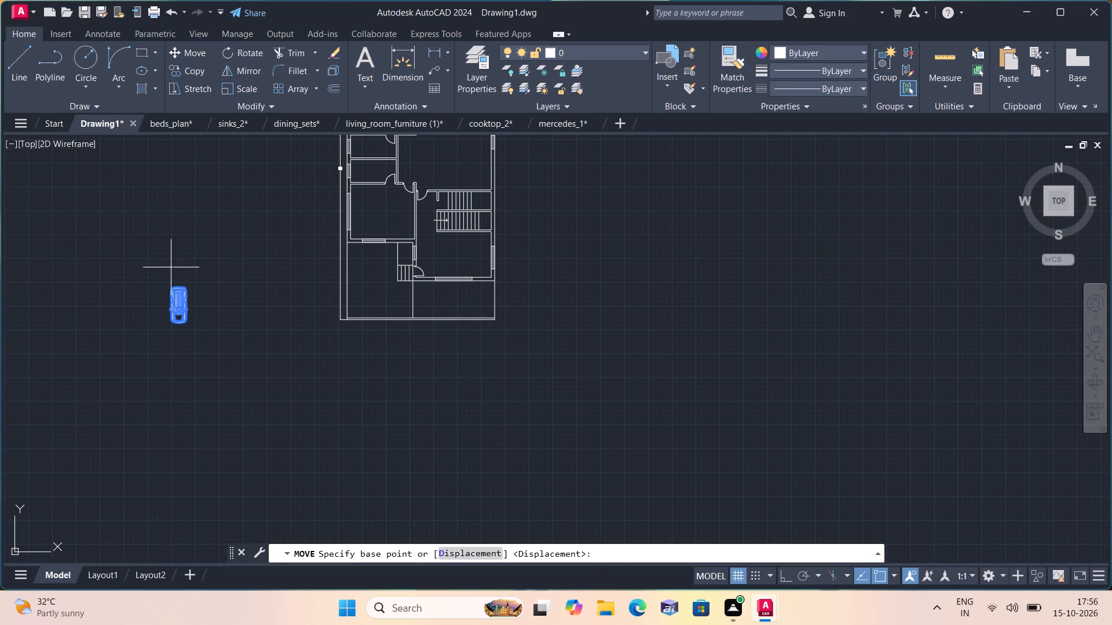
pyautogui.click(182, 292)
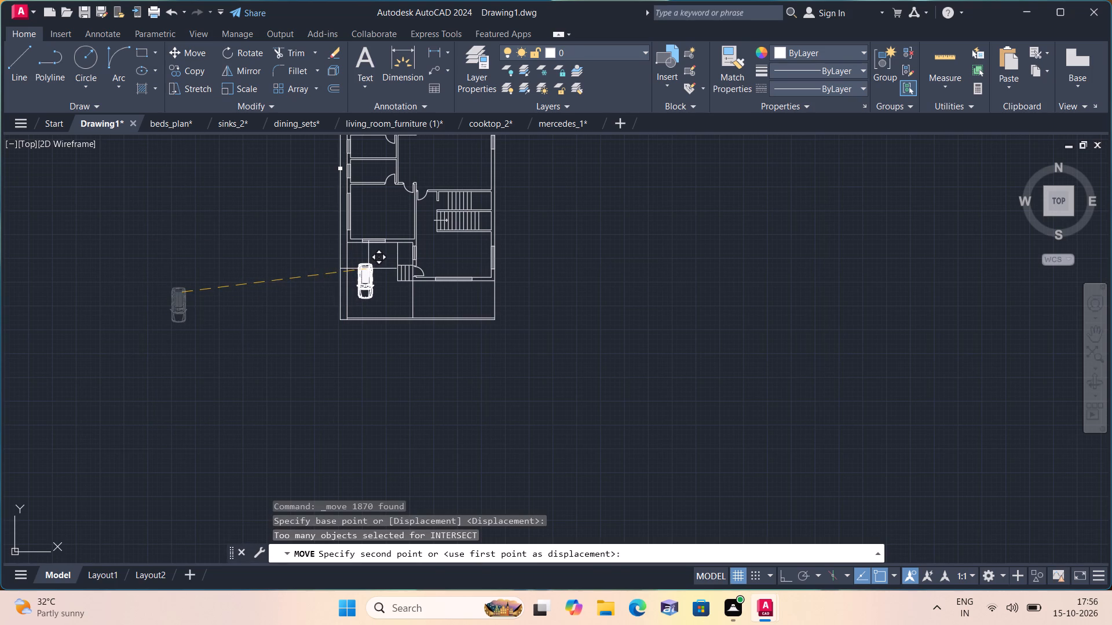
pyautogui.click(374, 266)
# Scale the car up freehand about its roof so it better fills the parking area beside the entrance steps.
pyautogui.scroll(2, 374, 266)
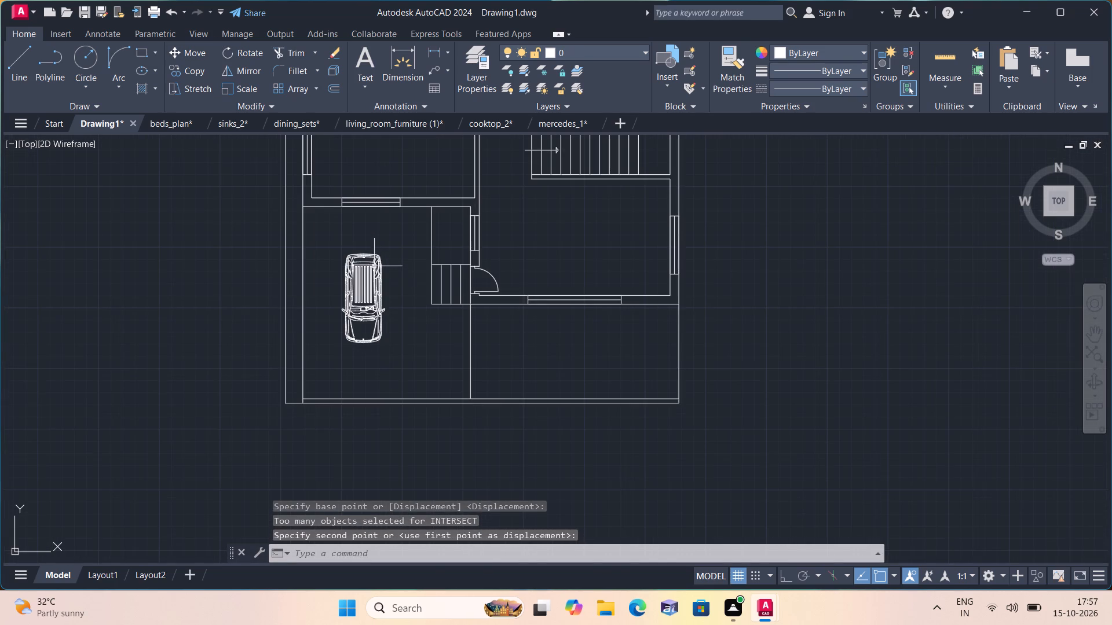
pyautogui.scroll(1, 416, 369)
pyautogui.click(415, 364)
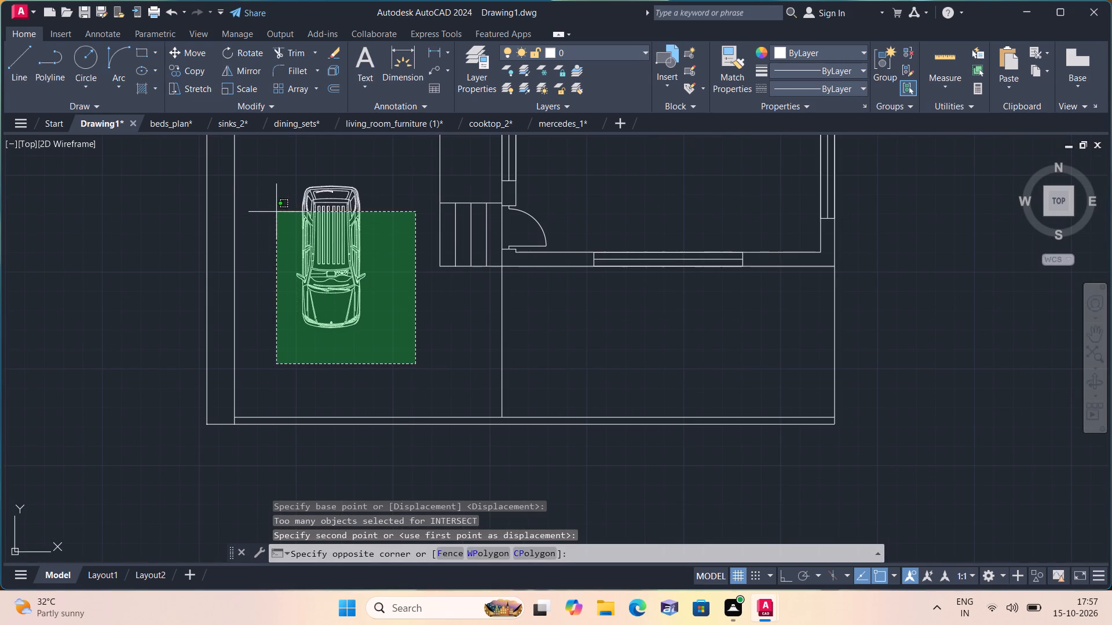
pyautogui.click(264, 177)
pyautogui.click(248, 82)
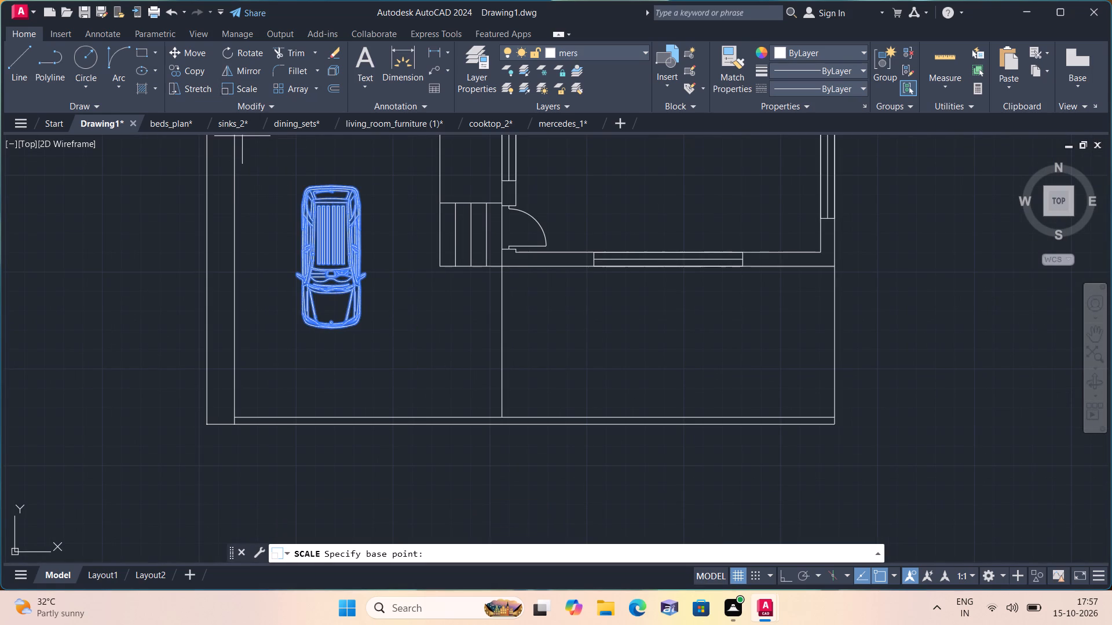
pyautogui.click(331, 234)
pyautogui.scroll(1, 330, 187)
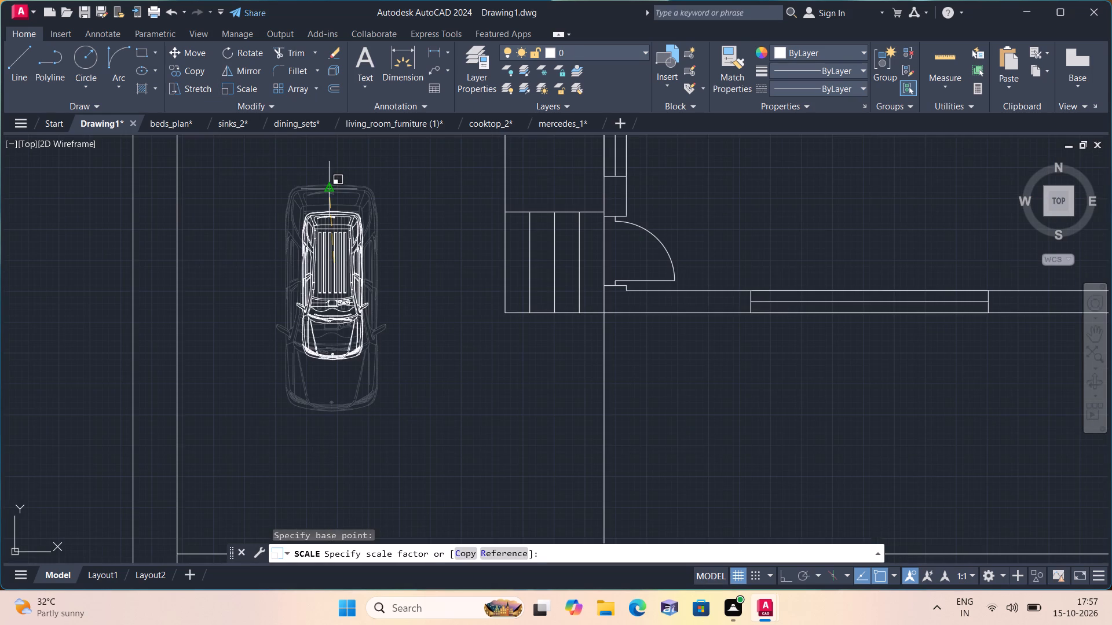
pyautogui.scroll(-3, 333, 178)
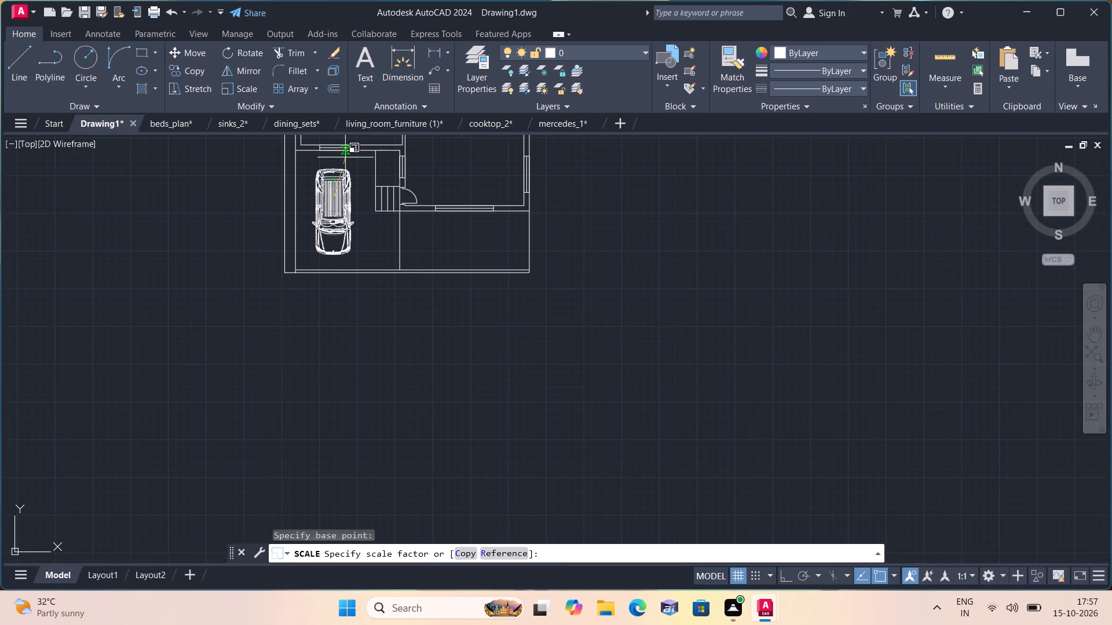
pyautogui.click(346, 157)
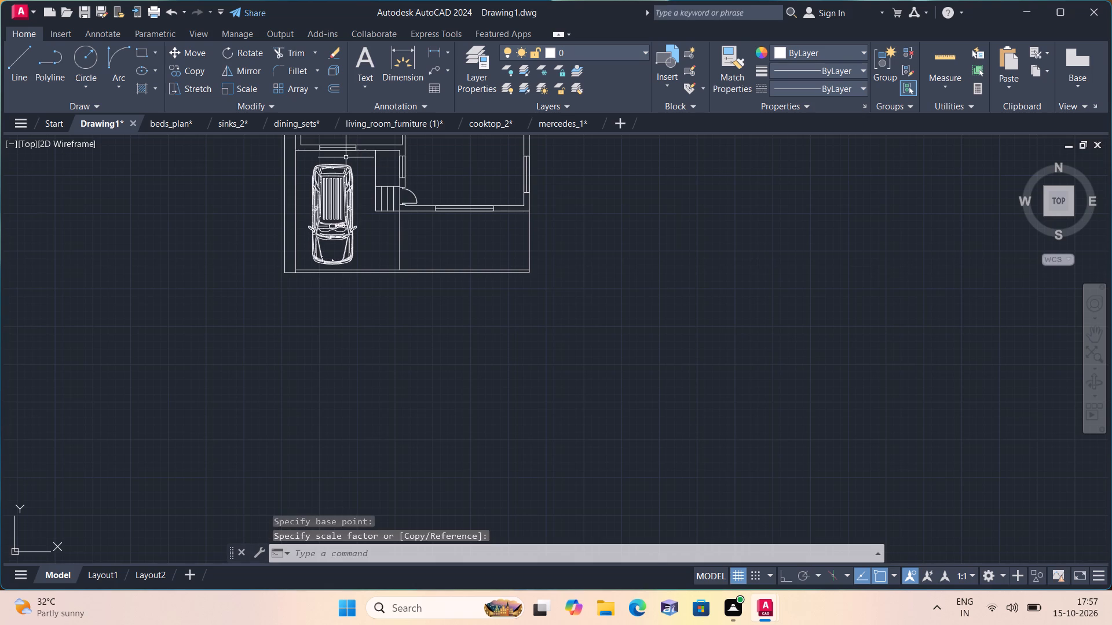
# Scale the oversized cooktop down freehand about a point near its centre to roughly suit the kitchen counter.
pyautogui.scroll(-1, 365, 240)
pyautogui.moveTo(381, 258); pyautogui.dragTo(379, 306, button='middle')
pyautogui.scroll(-1, 381, 258)
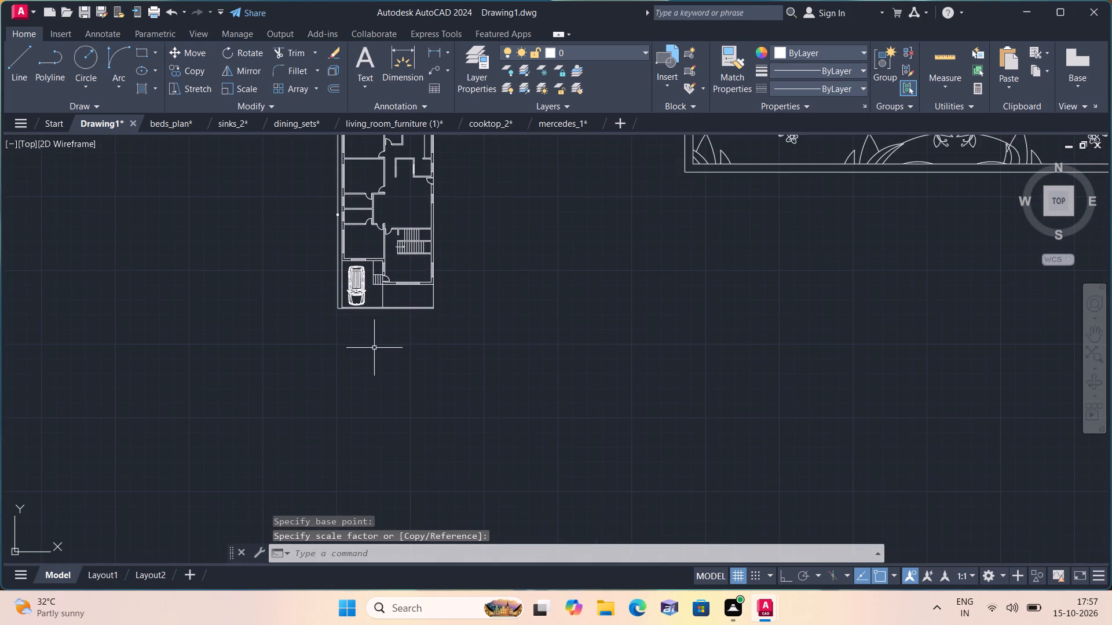
pyautogui.scroll(-2, 373, 356)
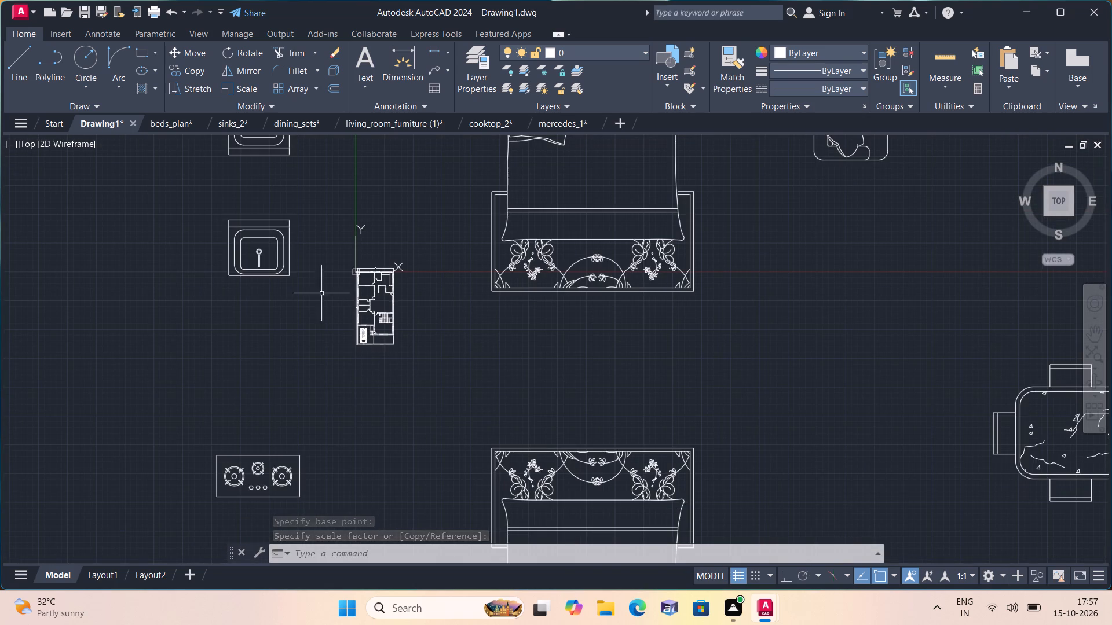
pyautogui.click(343, 501)
pyautogui.click(164, 429)
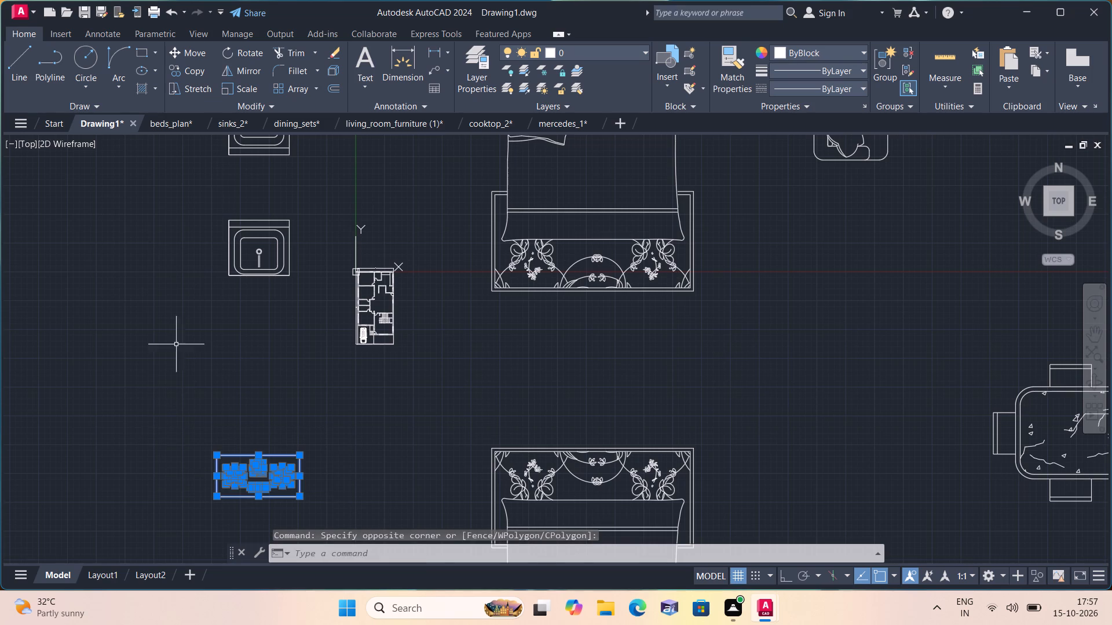
pyautogui.click(239, 87)
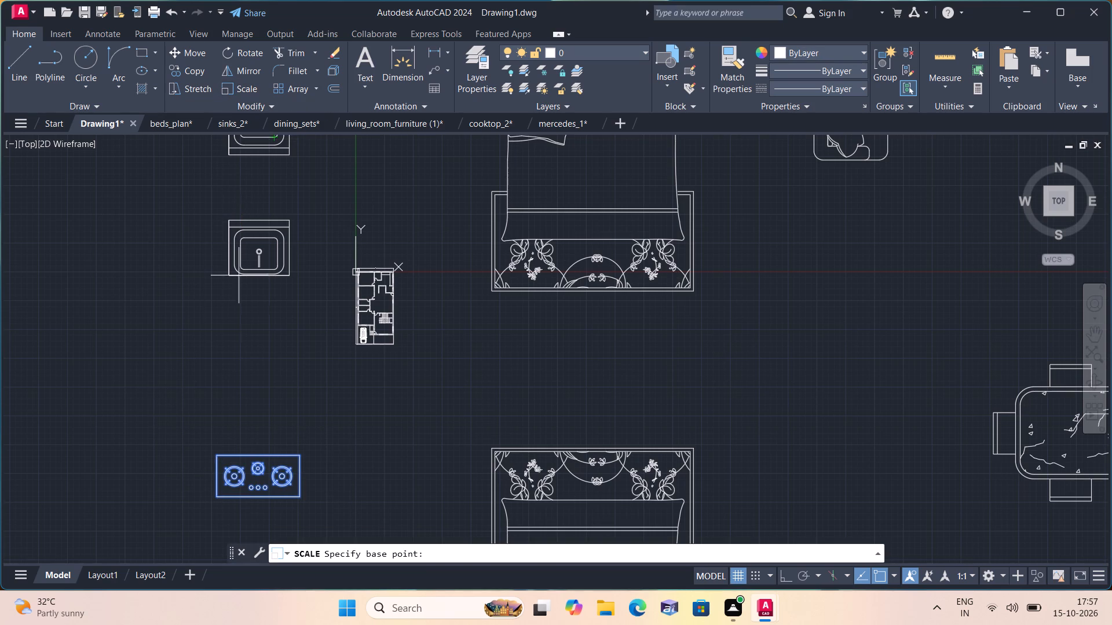
pyautogui.scroll(3, 253, 477)
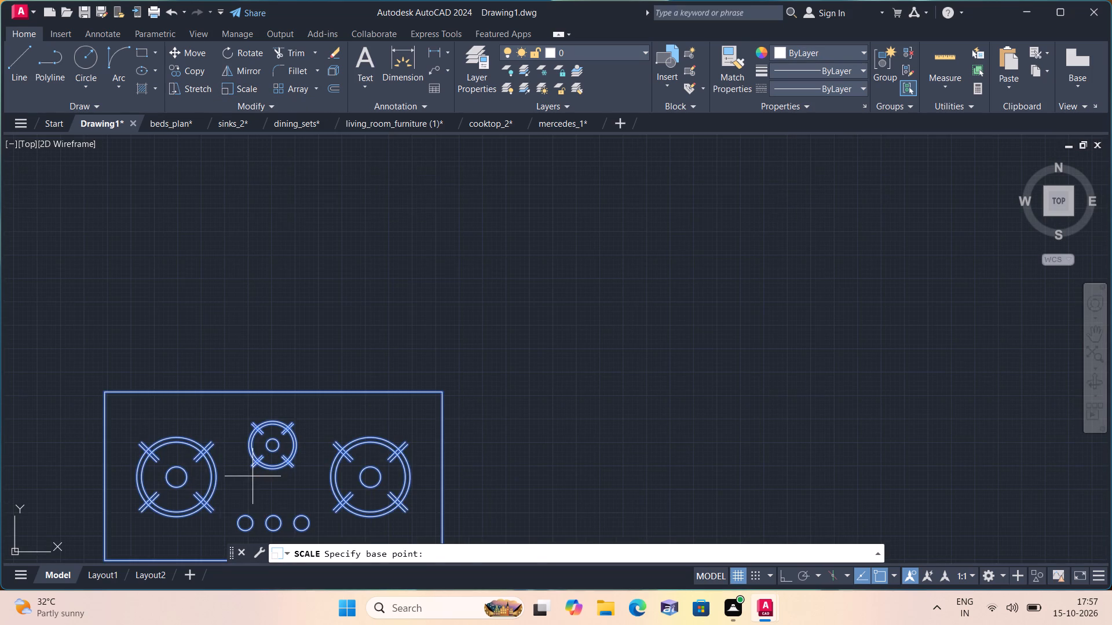
pyautogui.click(255, 482)
pyautogui.click(258, 488)
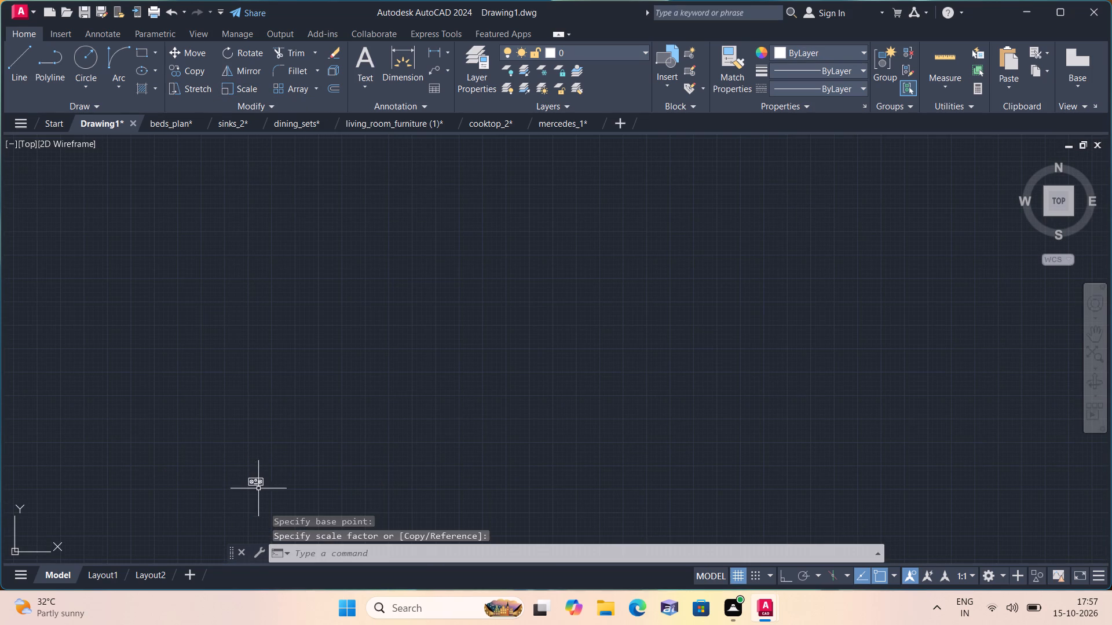
# Move the reduced cooktop from its top edge onto the kitchen's upper counter, near the counter's inner-wall end.
pyautogui.click(303, 497)
pyautogui.click(196, 435)
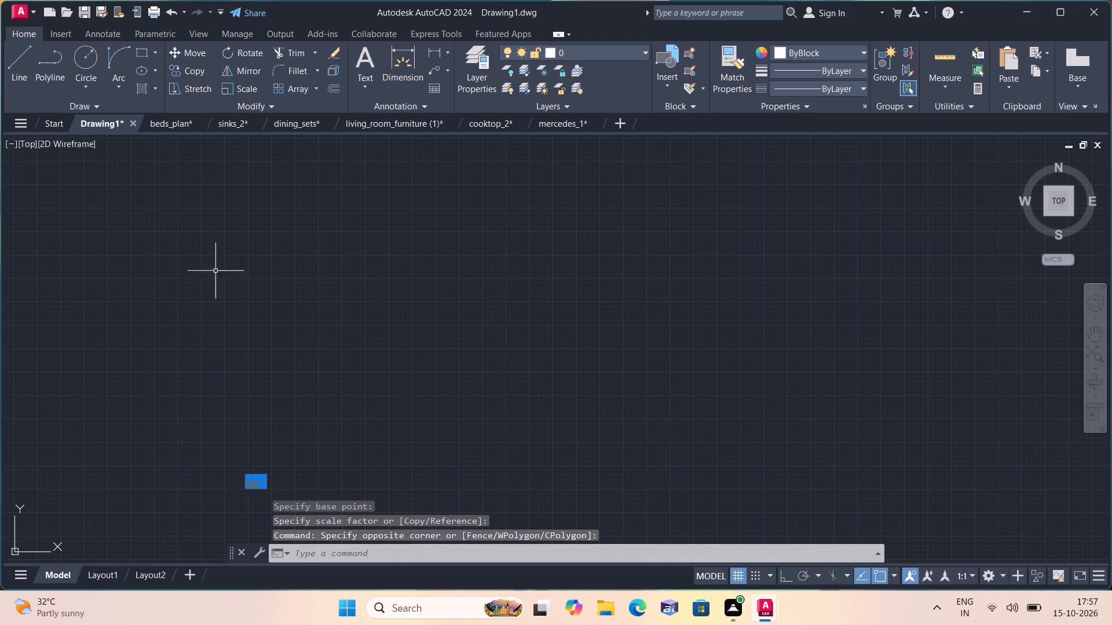
pyautogui.click(188, 49)
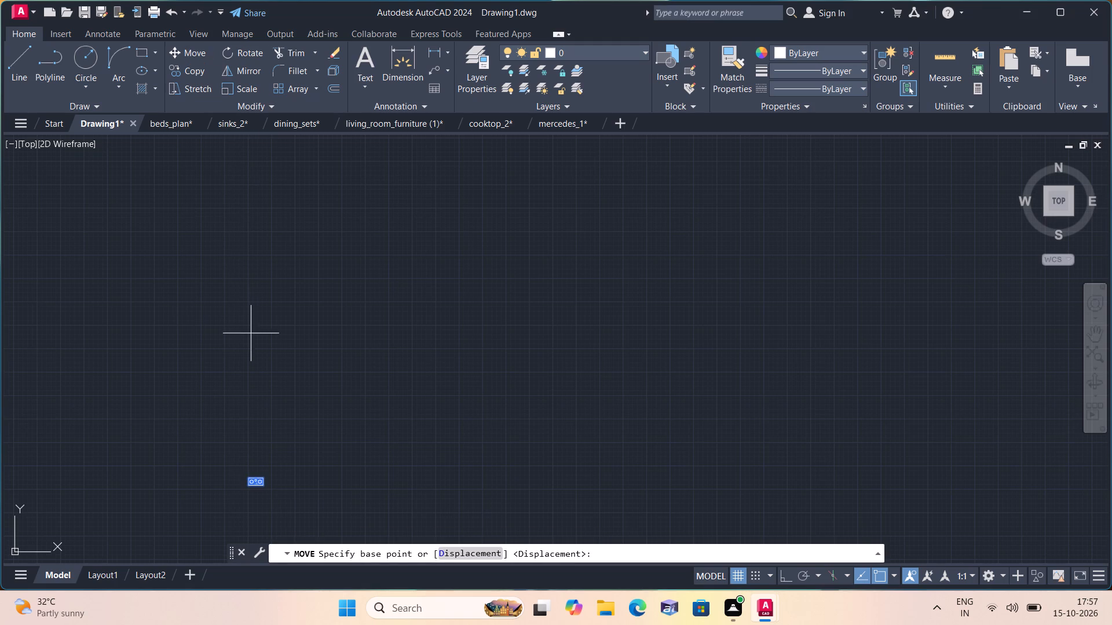
pyautogui.click(257, 476)
pyautogui.scroll(-2, 255, 422)
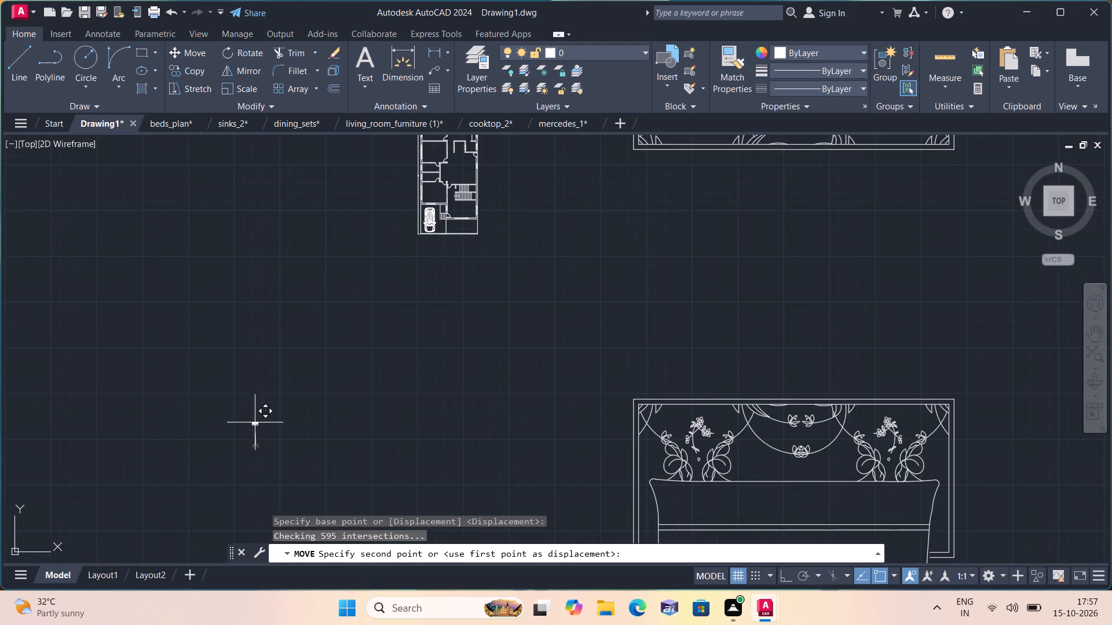
pyautogui.scroll(-1, 268, 402)
pyautogui.scroll(5, 383, 224)
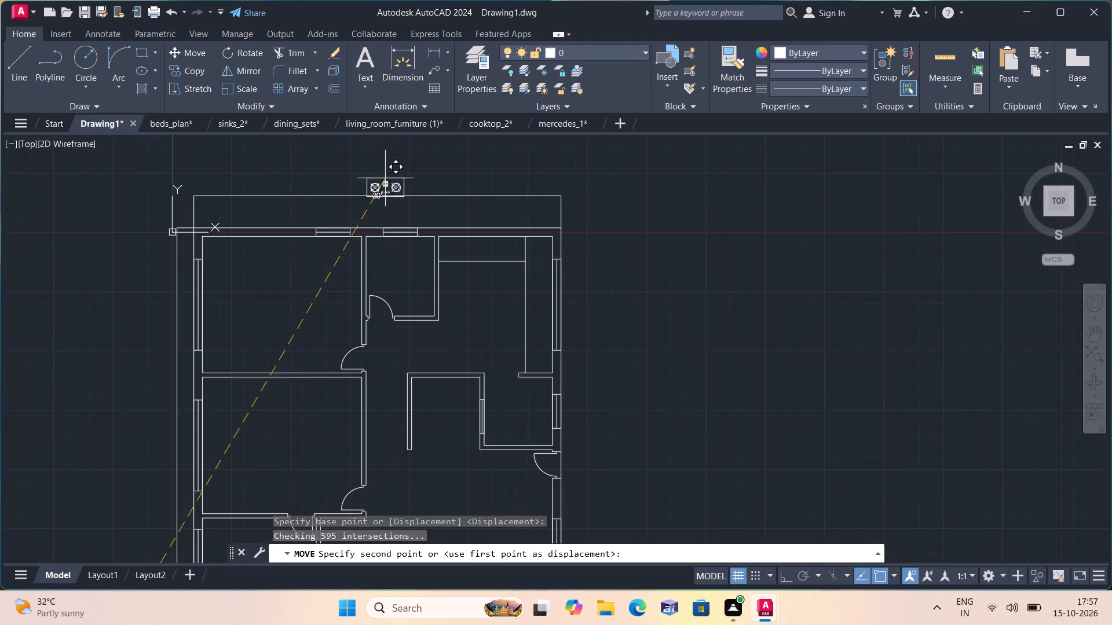
pyautogui.scroll(4, 431, 242)
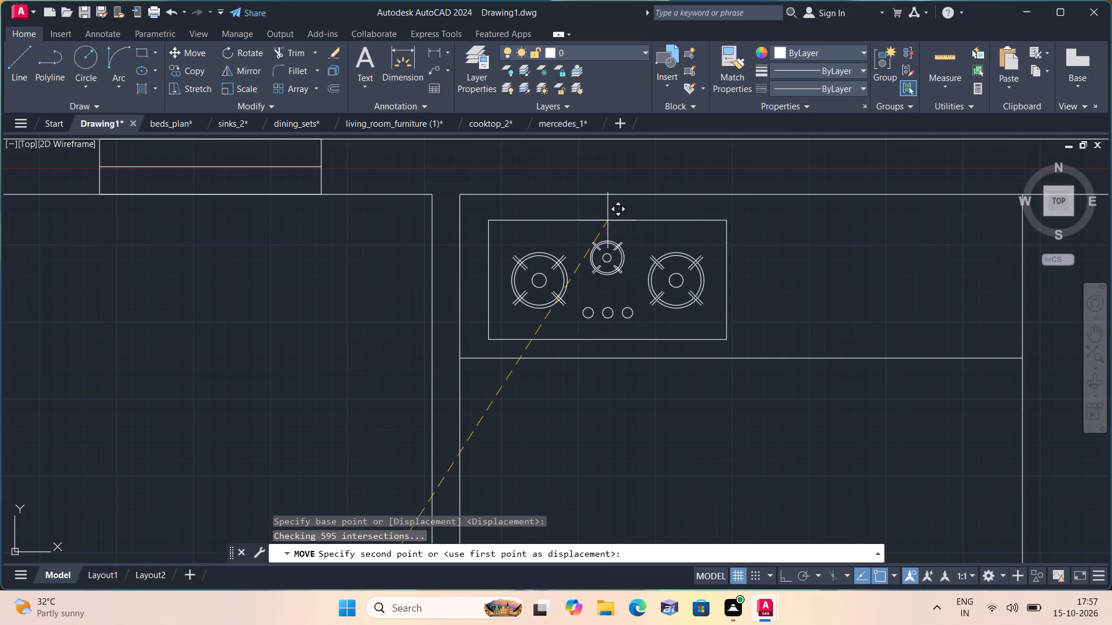
pyautogui.click(614, 214)
# Move the drainboard sink by its lower-left corner to the open space just beside the house plan's front yard.
pyautogui.scroll(-3, 403, 384)
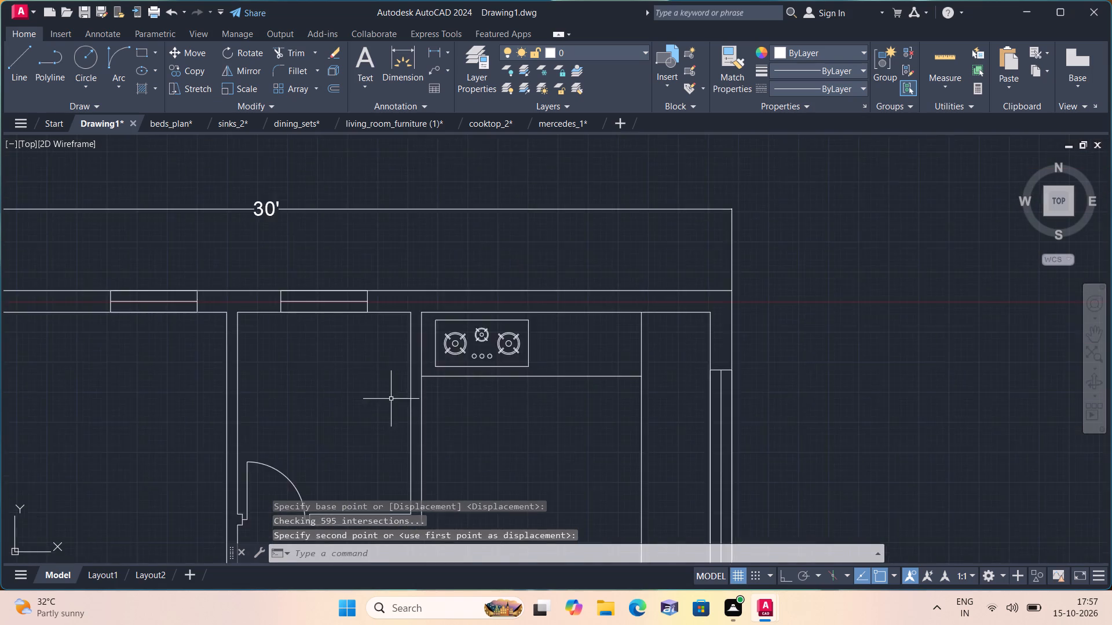
pyautogui.scroll(-4, 389, 411)
pyautogui.moveTo(386, 377); pyautogui.dragTo(362, 308, button='middle')
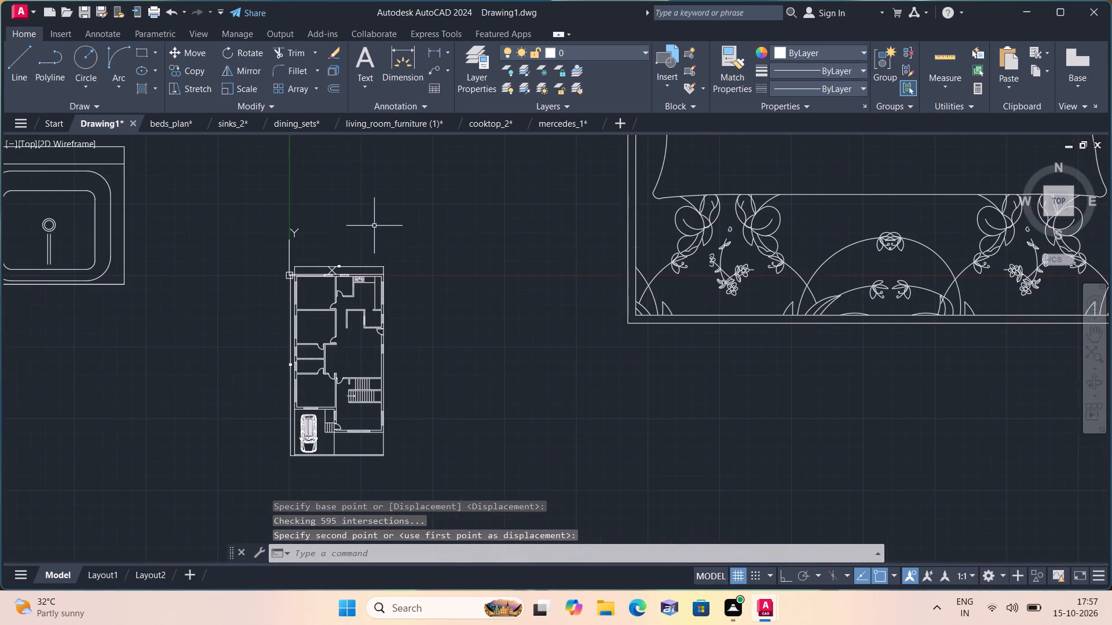
pyautogui.moveTo(302, 405); pyautogui.dragTo(290, 304, button='middle')
pyautogui.scroll(-1, 301, 405)
pyautogui.moveTo(300, 365); pyautogui.dragTo(286, 282, button='middle')
pyautogui.scroll(-3, 282, 422)
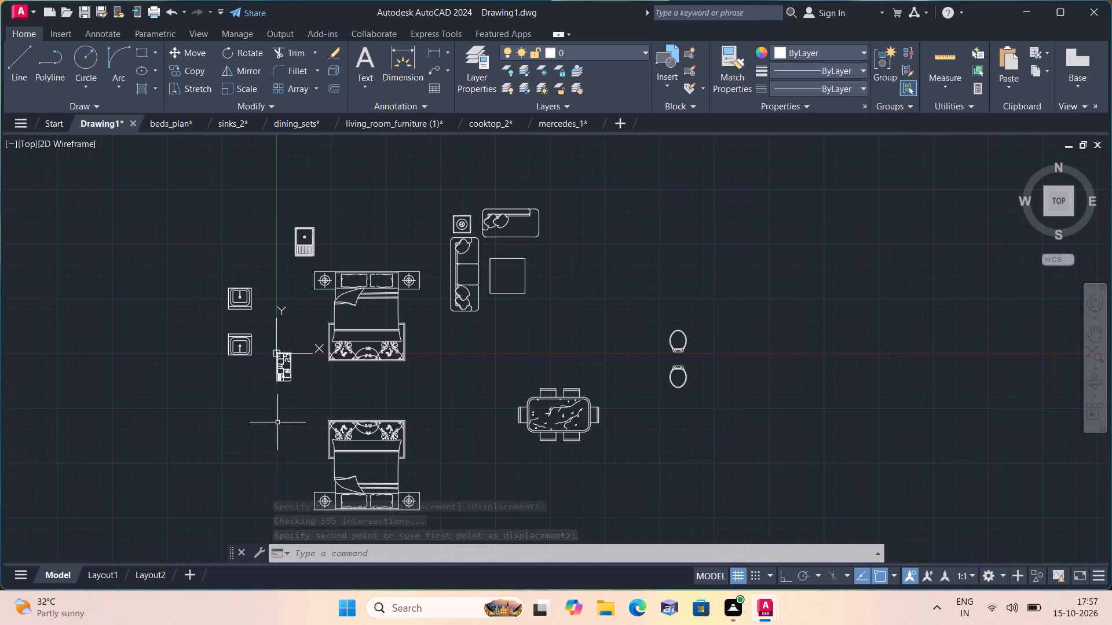
pyautogui.scroll(2, 301, 241)
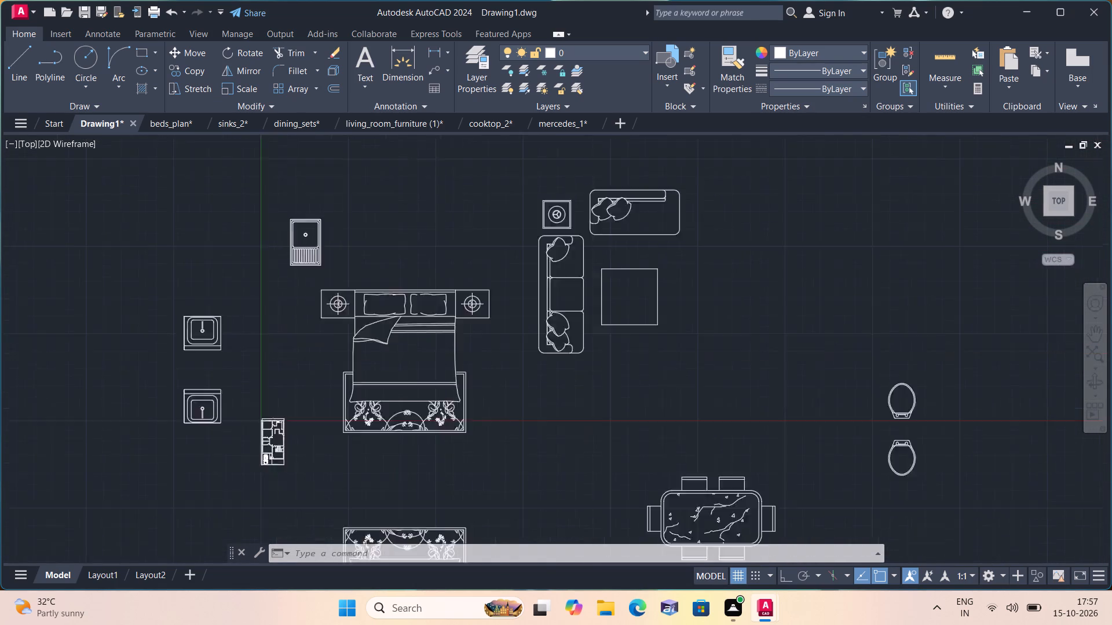
pyautogui.click(310, 290)
pyautogui.click(292, 260)
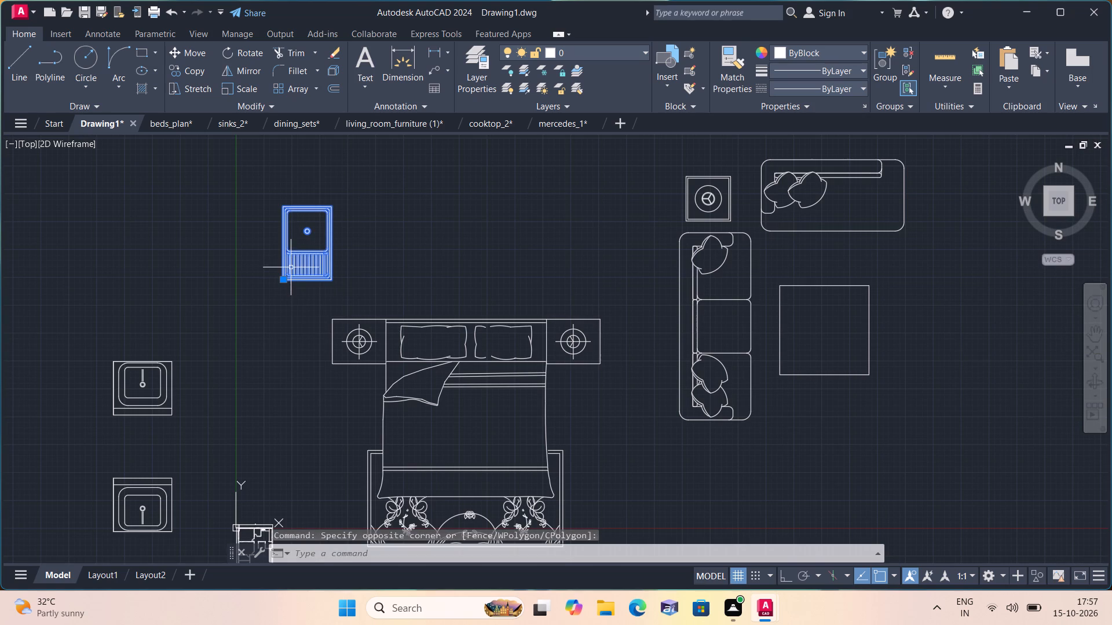
pyautogui.click(283, 277)
pyautogui.scroll(-1, 263, 464)
pyautogui.moveTo(260, 483); pyautogui.dragTo(253, 385, button='middle')
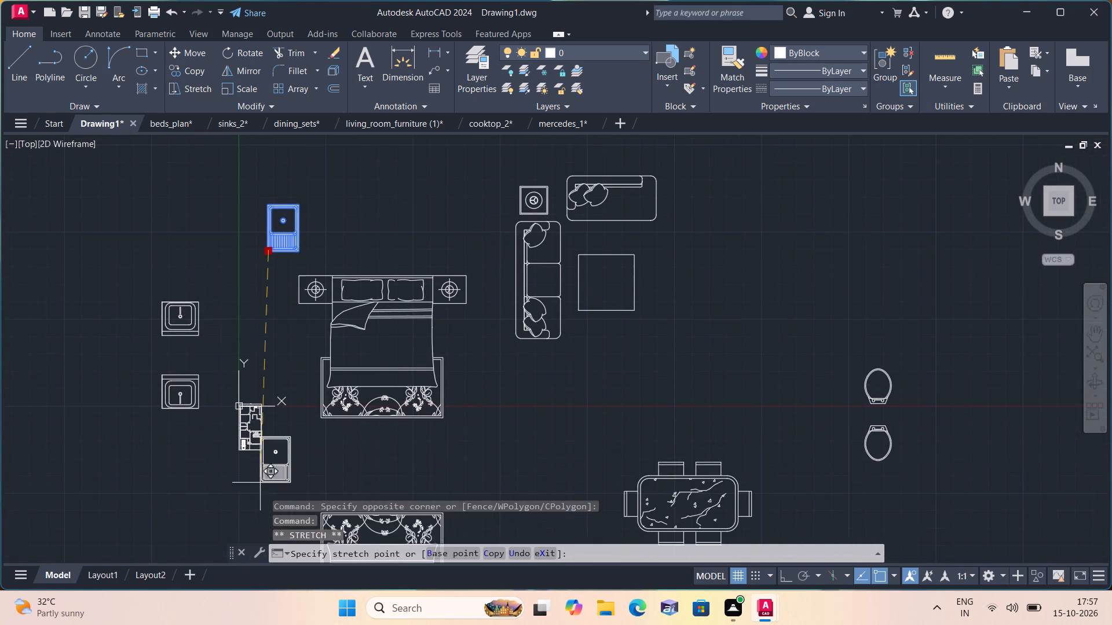
pyautogui.scroll(5, 251, 458)
pyautogui.click(343, 447)
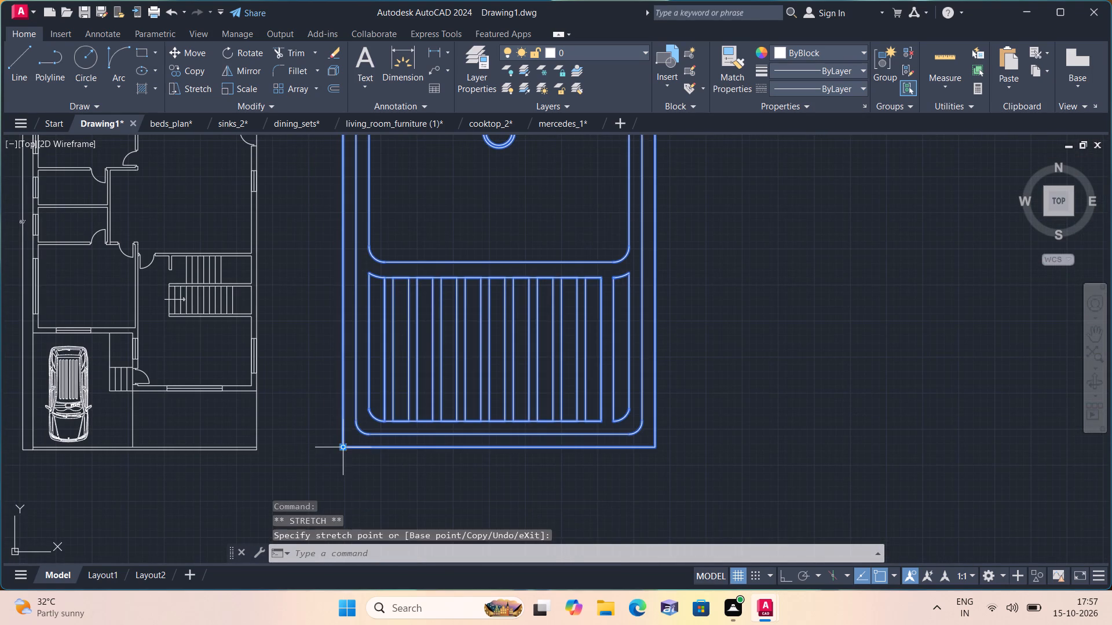
# Scale the drainboard sink down freehand about a point near its left edge to roughly suit the kitchen counter.
pyautogui.click(235, 88)
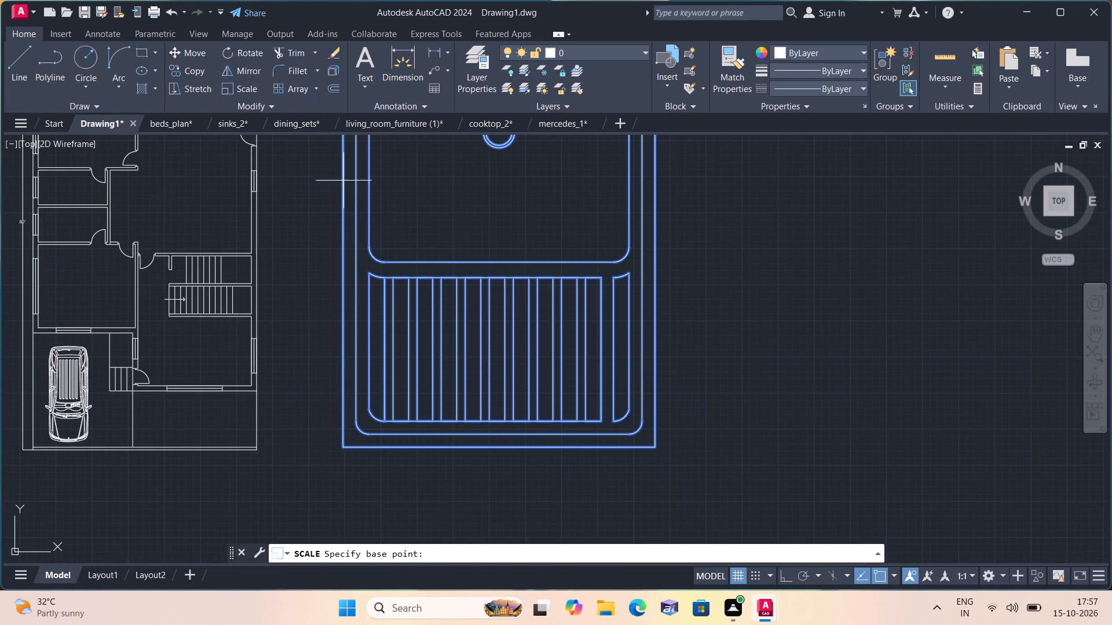
pyautogui.click(351, 189)
pyautogui.click(355, 196)
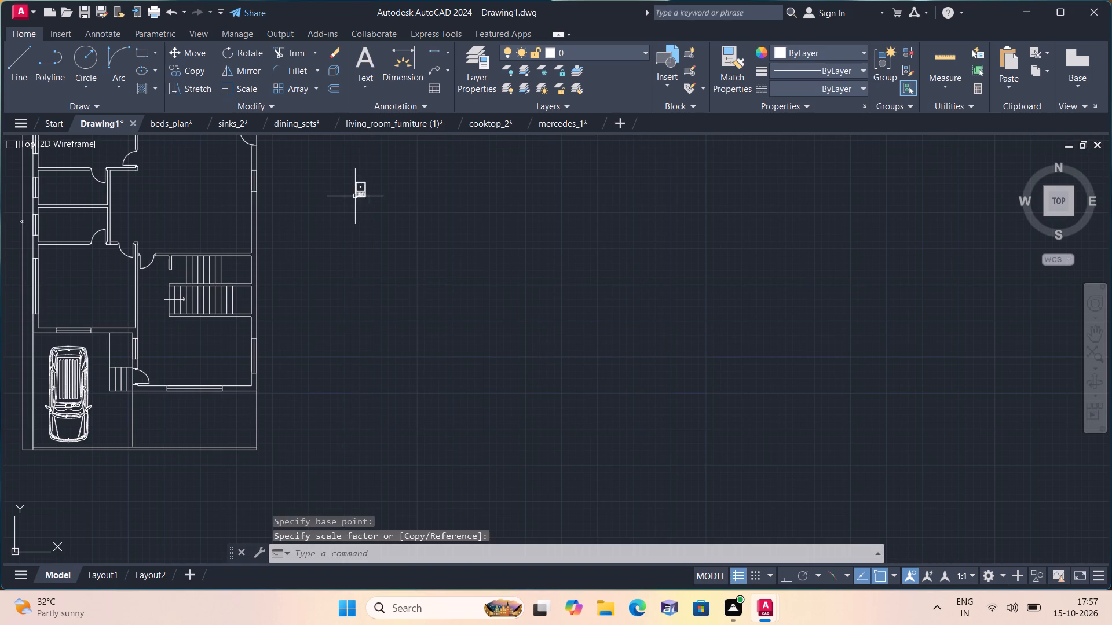
# Move the reduced drainboard sink by its corner onto the kitchen side counter, alongside the outer wall's window.
pyautogui.click(358, 194)
pyautogui.click(358, 194)
pyautogui.scroll(-1, 323, 200)
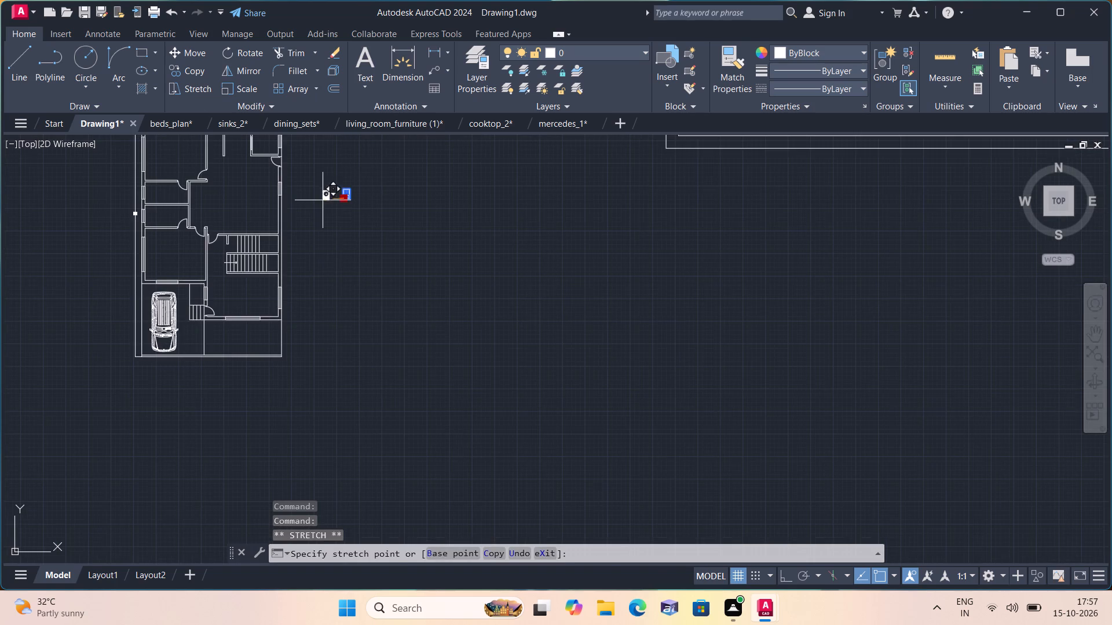
pyautogui.scroll(-1, 353, 304)
pyautogui.scroll(3, 295, 179)
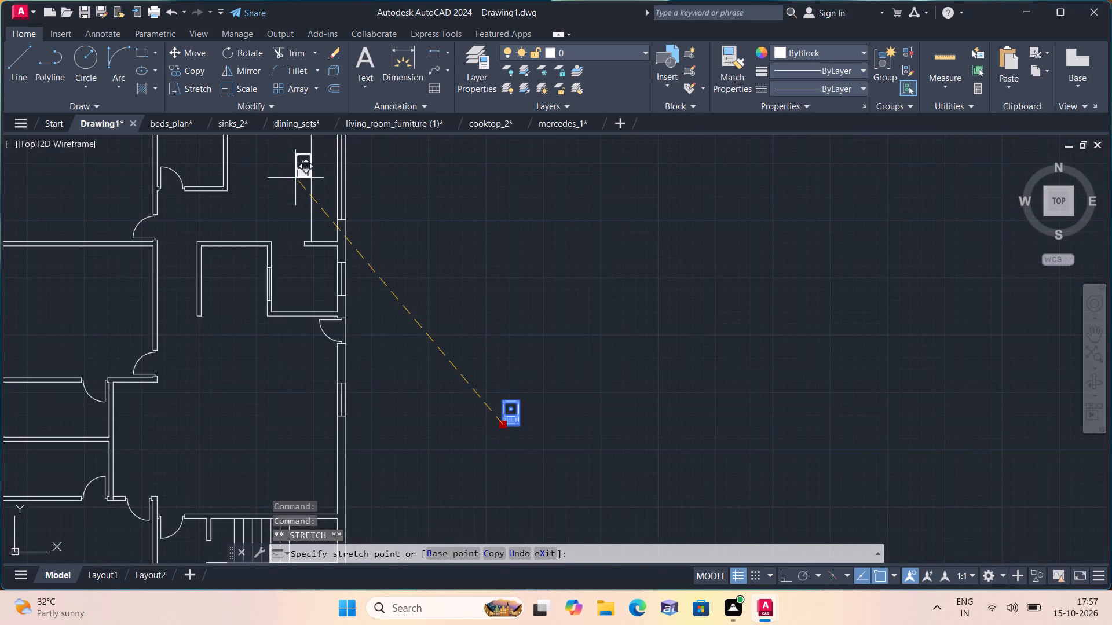
pyautogui.moveTo(295, 178); pyautogui.dragTo(324, 318, button='middle')
pyautogui.scroll(3, 349, 301)
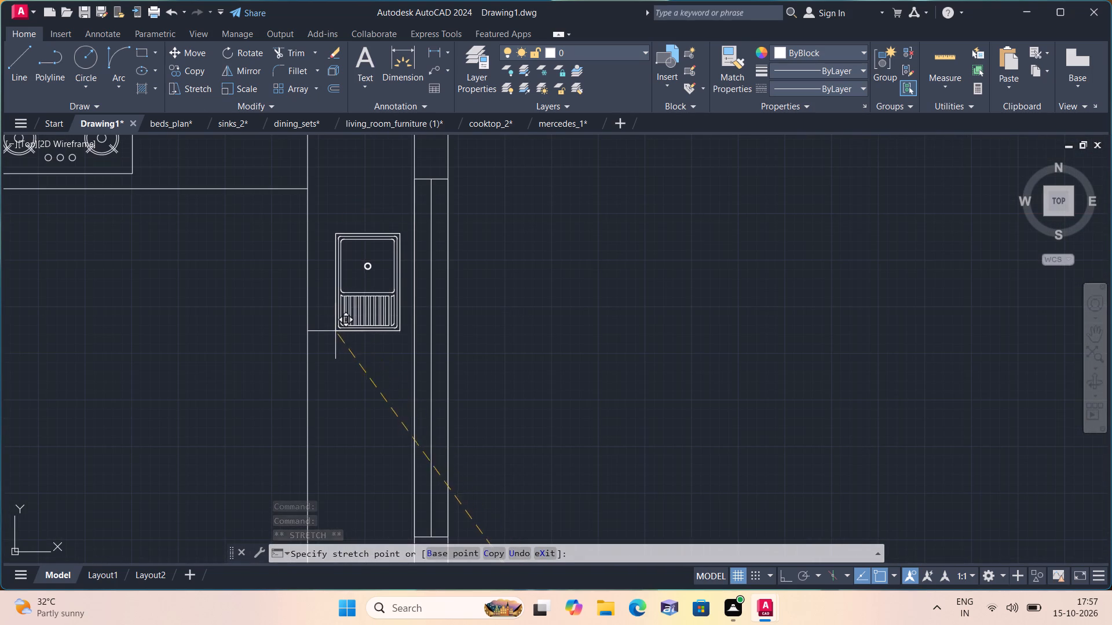
pyautogui.click(325, 336)
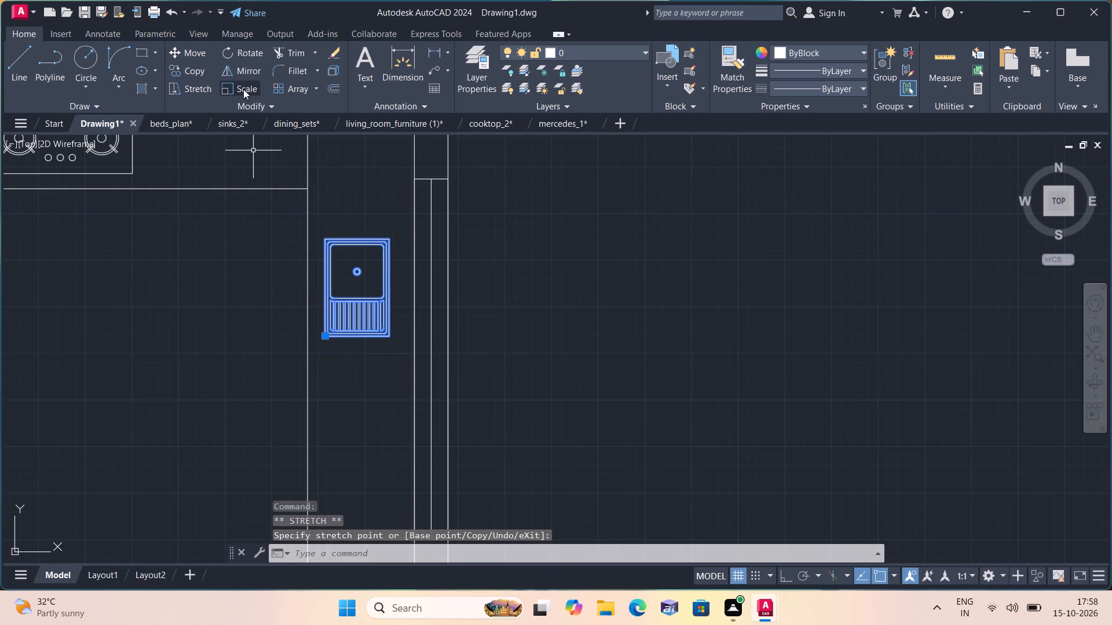
# Scale the drainboard sink up freehand about a point in its basin to nearly fill the side counter's width.
pyautogui.click(243, 88)
pyautogui.click(349, 256)
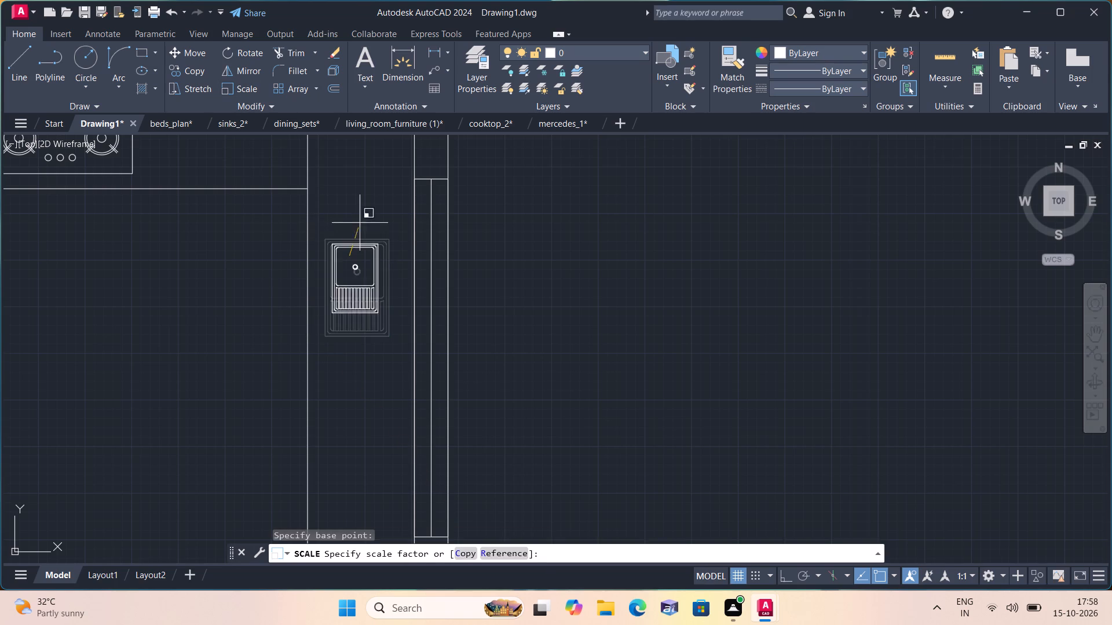
pyautogui.click(362, 188)
# Scale the upright washbasin in the open space west of the house plan down freehand about a point in its basin.
pyautogui.scroll(-2, 362, 189)
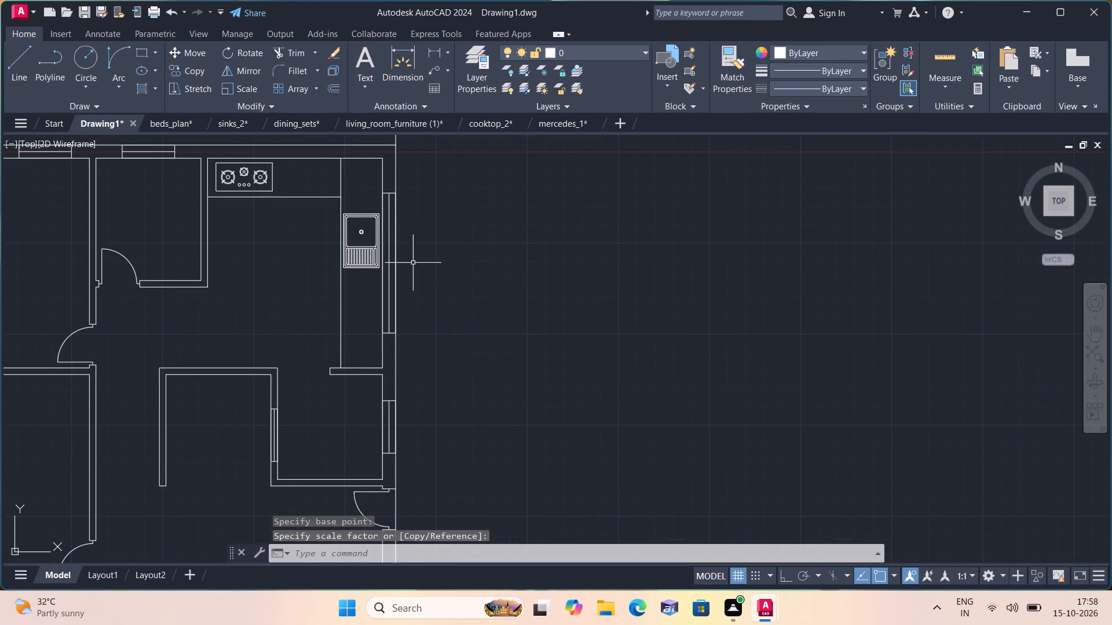
pyautogui.scroll(-1, 440, 284)
pyautogui.moveTo(511, 350); pyautogui.dragTo(471, 281, button='middle')
pyautogui.scroll(-1, 487, 312)
pyautogui.scroll(-1, 446, 239)
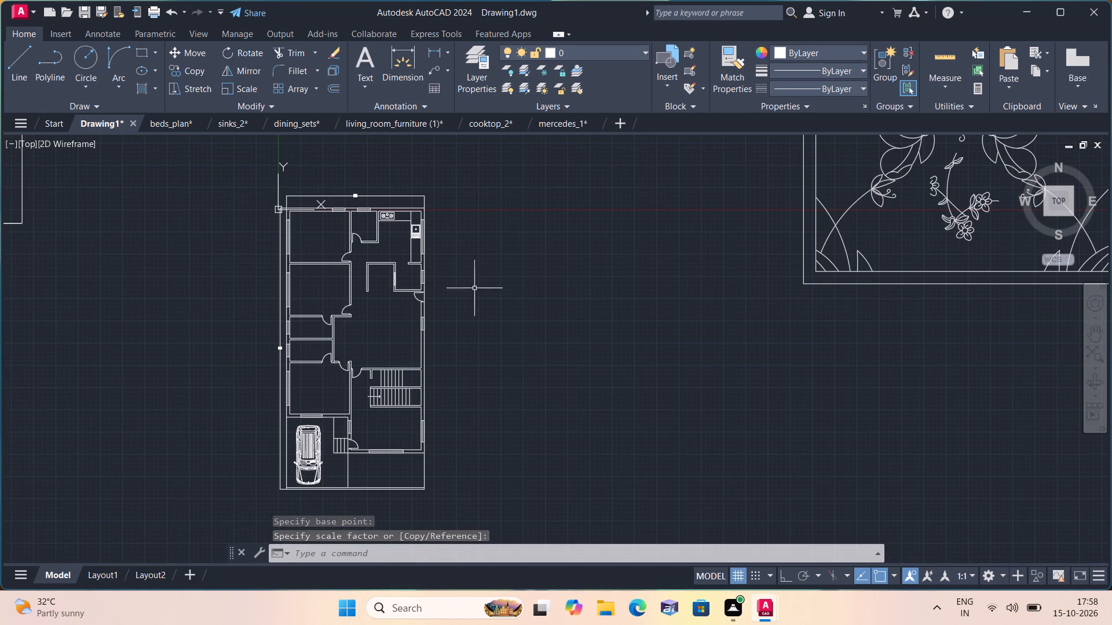
pyautogui.scroll(-1, 499, 305)
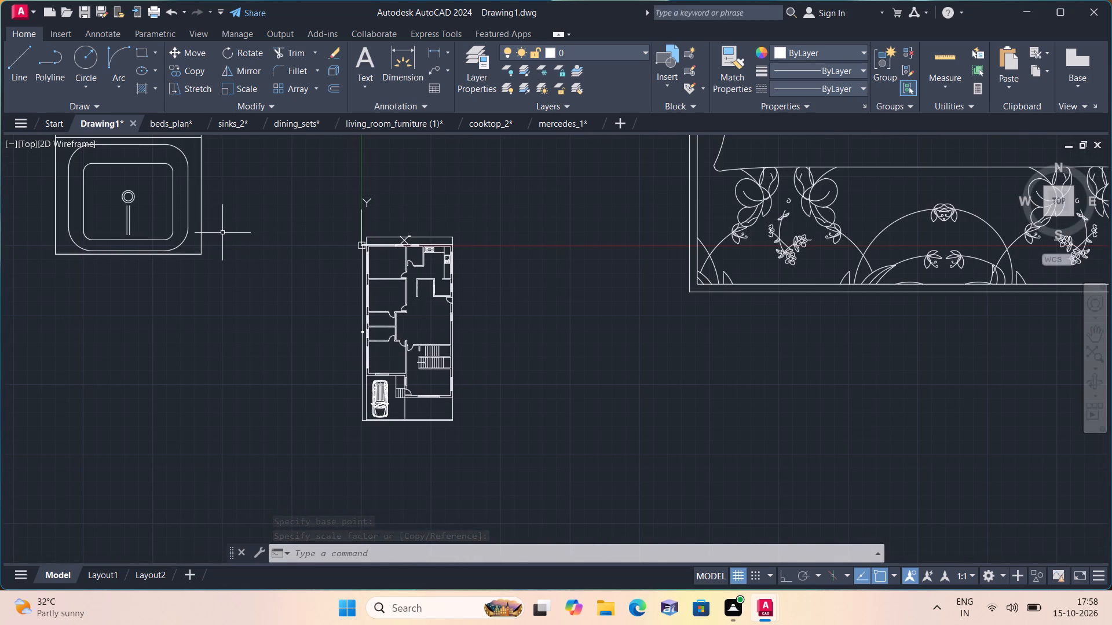
pyautogui.click(200, 223)
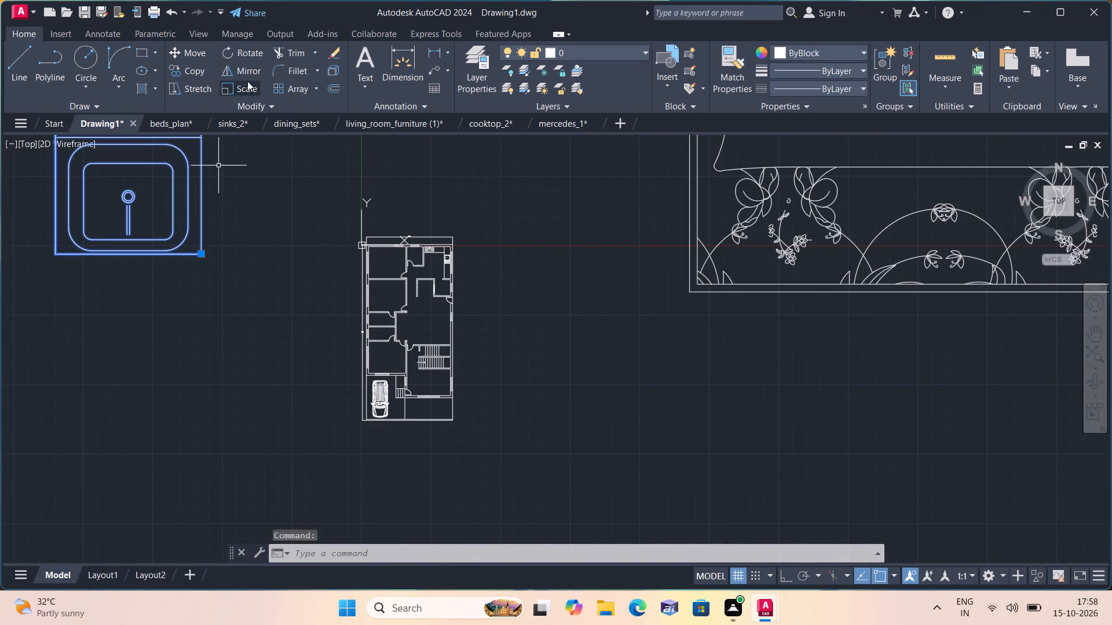
pyautogui.click(242, 83)
pyautogui.click(164, 206)
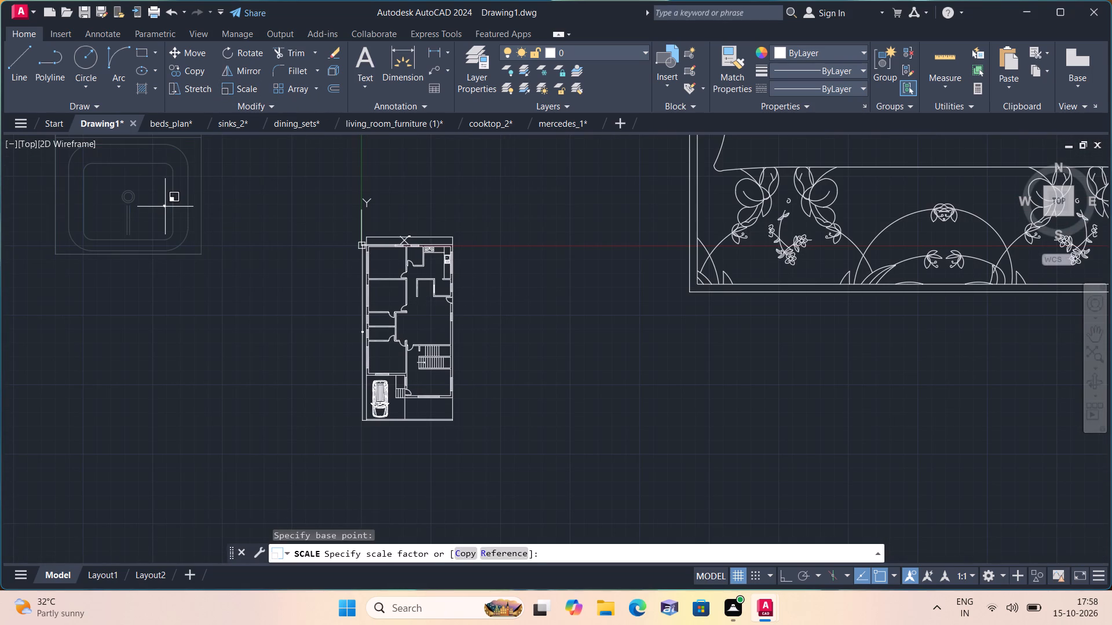
pyautogui.click(166, 210)
# Move the reduced upright washbasin by its lower-right corner into the open hall, just above the staircase.
pyautogui.click(159, 206)
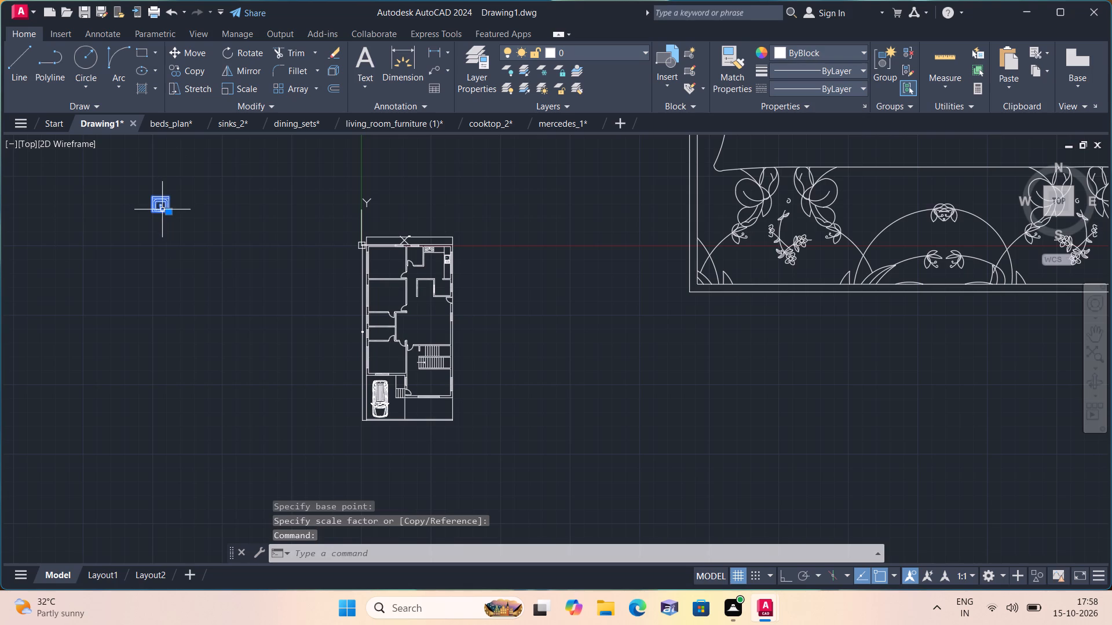
pyautogui.click(168, 211)
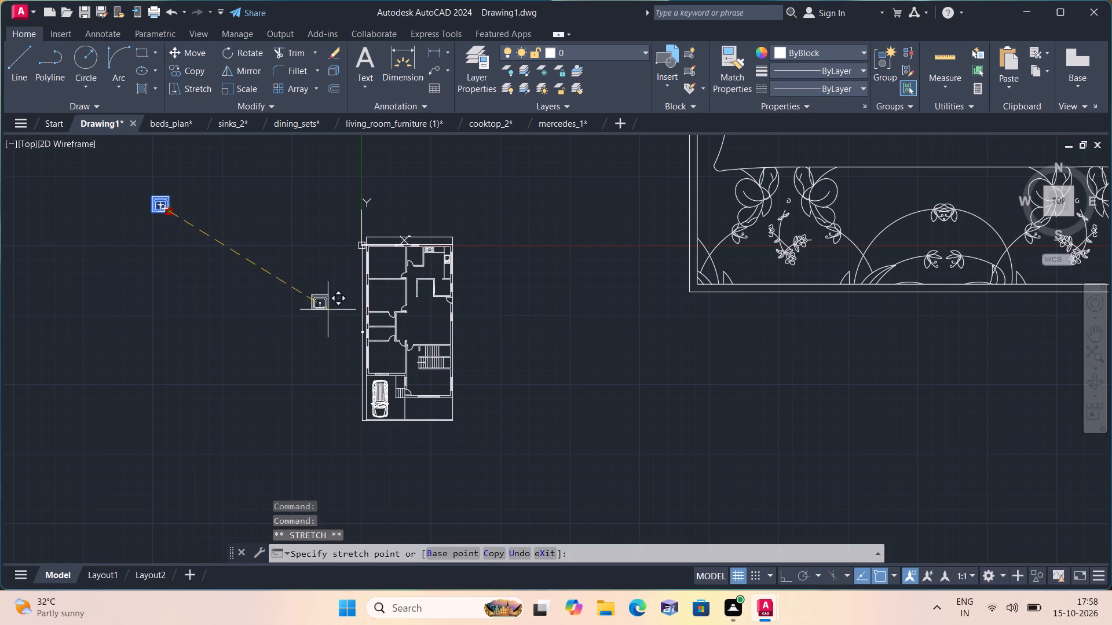
pyautogui.scroll(3, 390, 333)
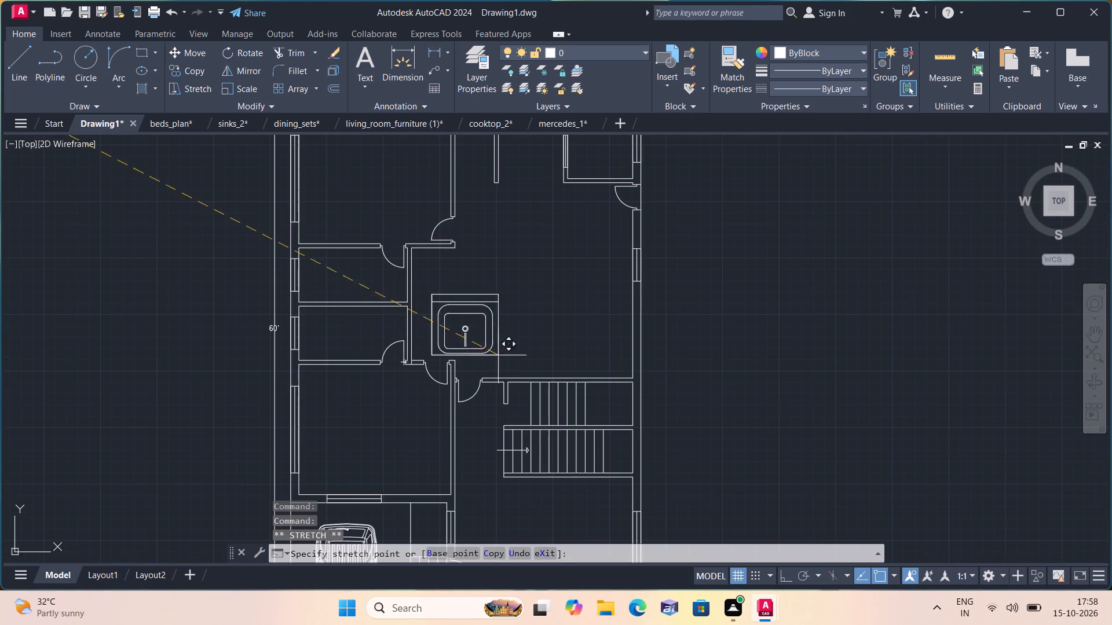
pyautogui.click(520, 349)
# Scale the washbasin in the hall down freehand again about a point in its basin to suit a bathroom.
pyautogui.click(251, 83)
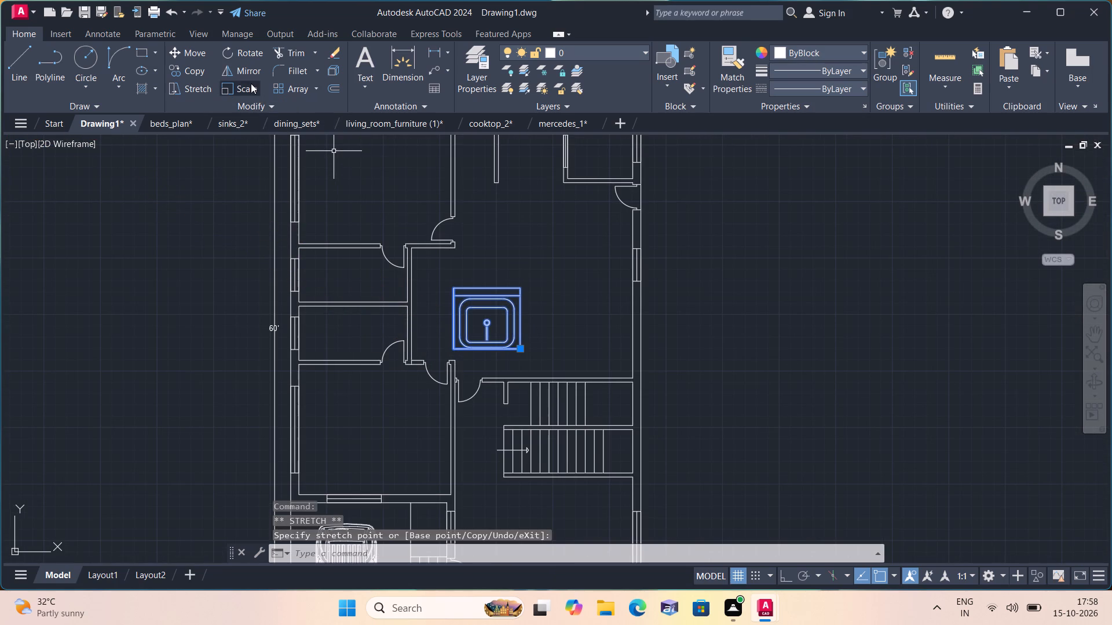
pyautogui.click(473, 314)
pyautogui.doubleClick(474, 318)
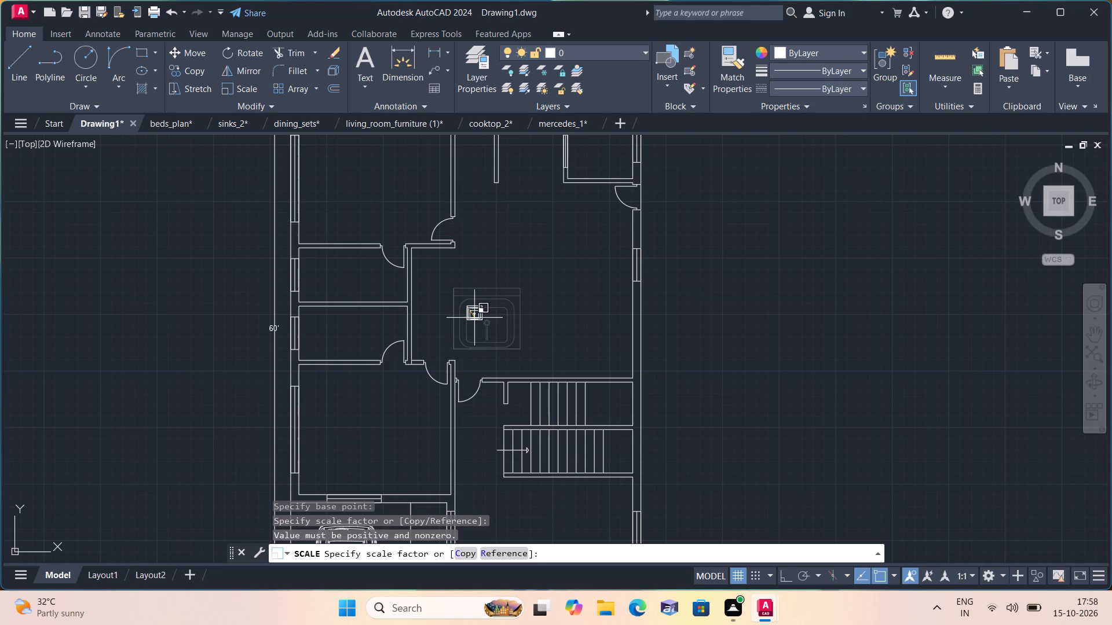
pyautogui.click(474, 320)
pyautogui.click(474, 320)
# Move the small washbasin by its lower-right corner into the lower bathroom, at the corner of the dividing wall and hall wall.
pyautogui.click(474, 323)
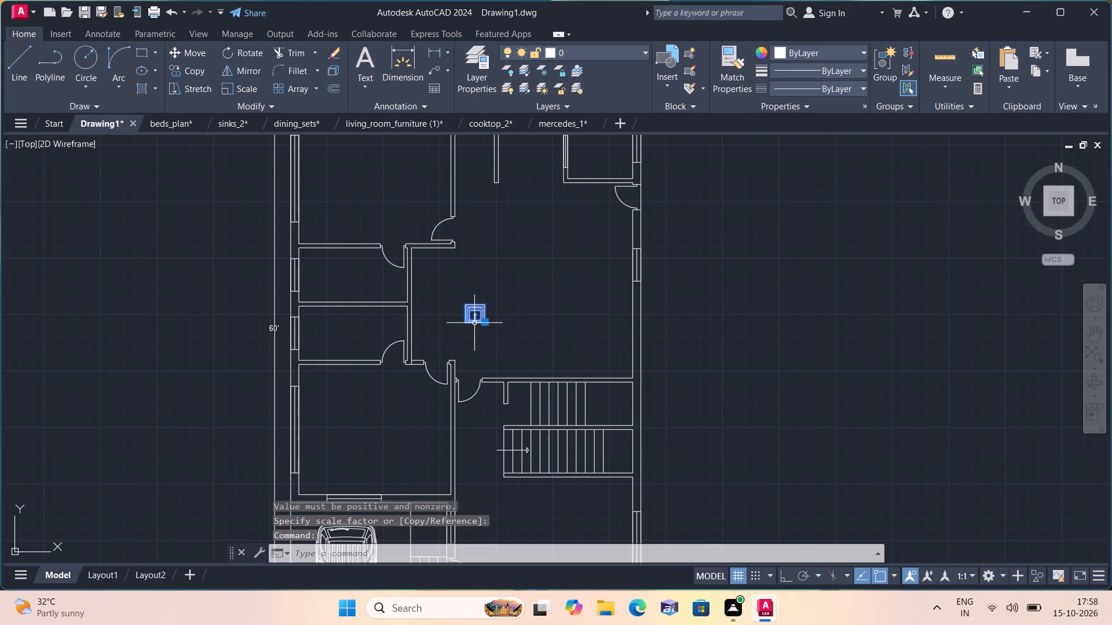
pyautogui.click(482, 322)
pyautogui.scroll(1, 388, 333)
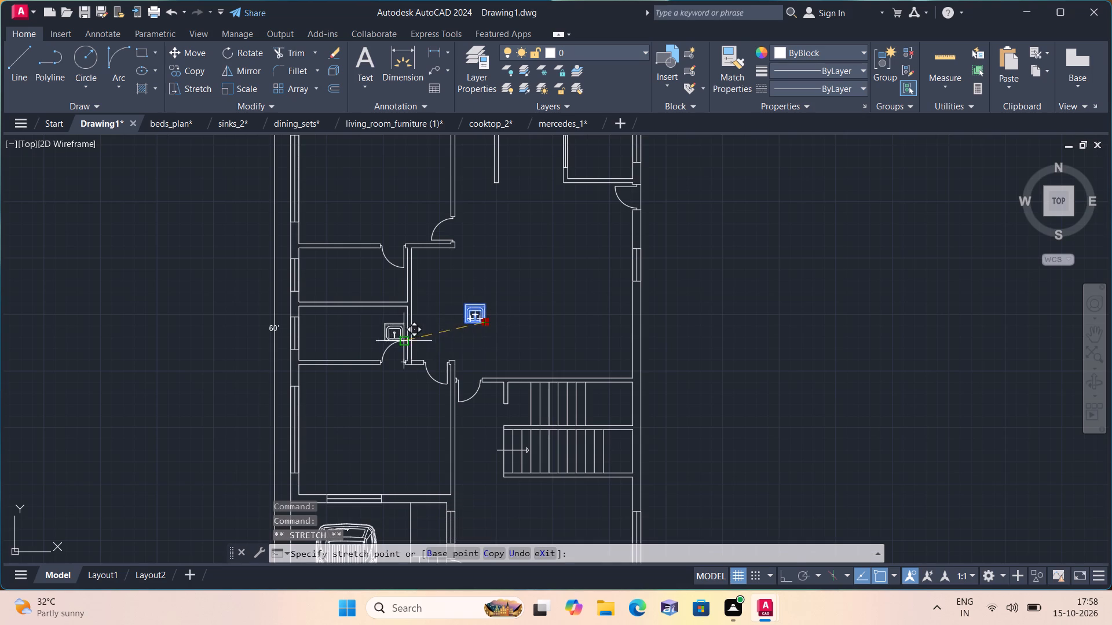
pyautogui.scroll(3, 388, 333)
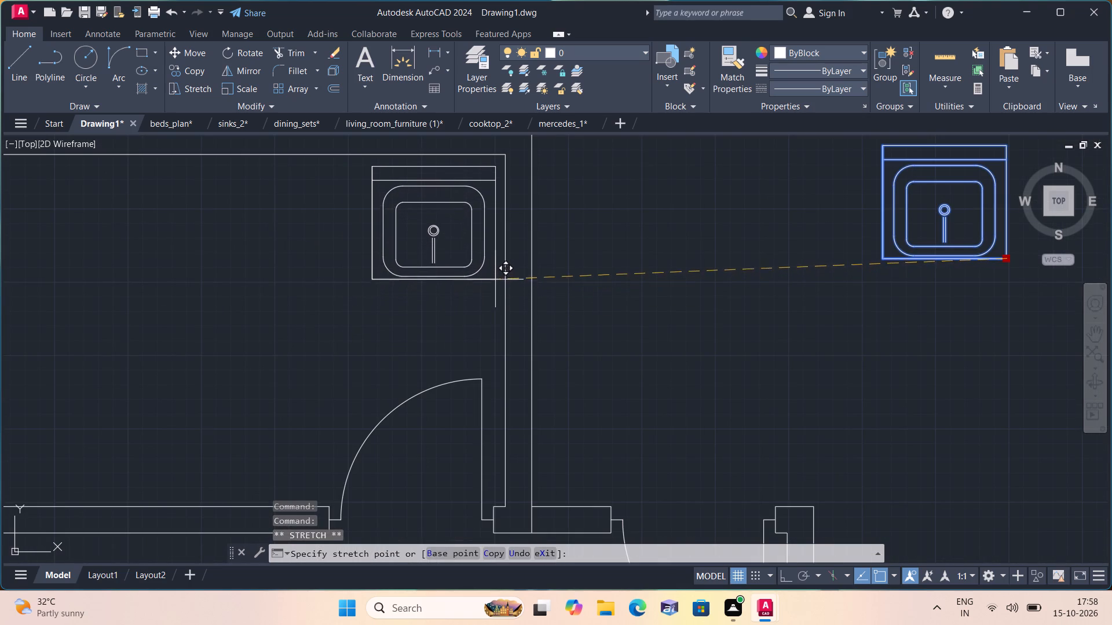
pyautogui.click(495, 273)
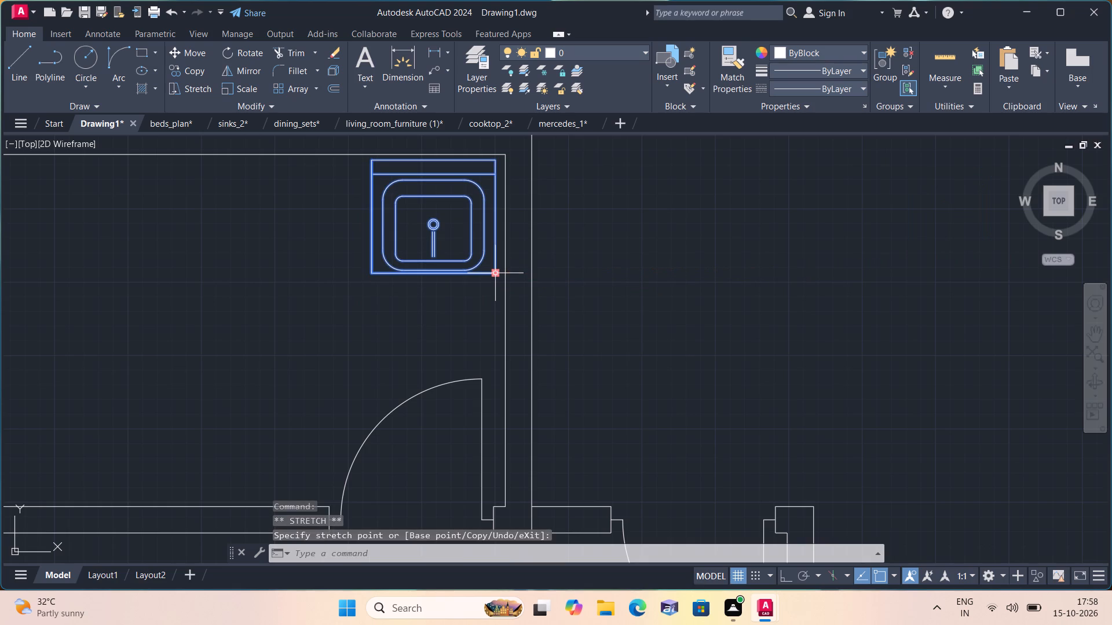
pyautogui.press('Escape')
# Move the large inverted washbasin from above the house plan to the open space just west of the plan.
pyautogui.scroll(-5, 448, 283)
pyautogui.scroll(-2, 251, 230)
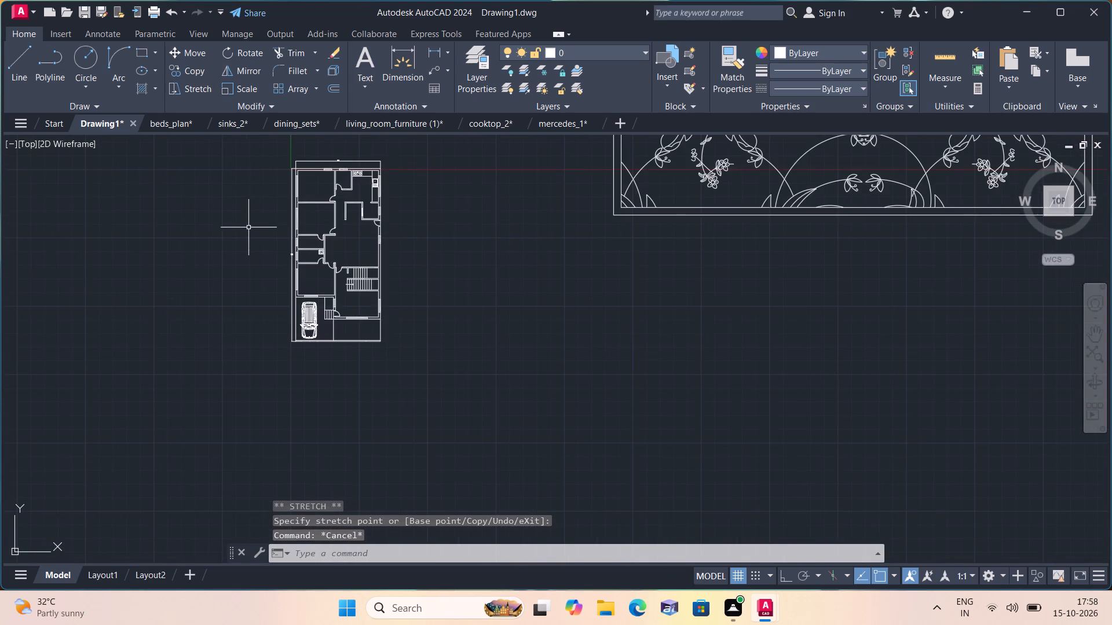
pyautogui.moveTo(252, 260); pyautogui.dragTo(298, 299, button='middle')
pyautogui.scroll(-1, 298, 299)
pyautogui.moveTo(242, 248); pyautogui.dragTo(332, 375, button='middle')
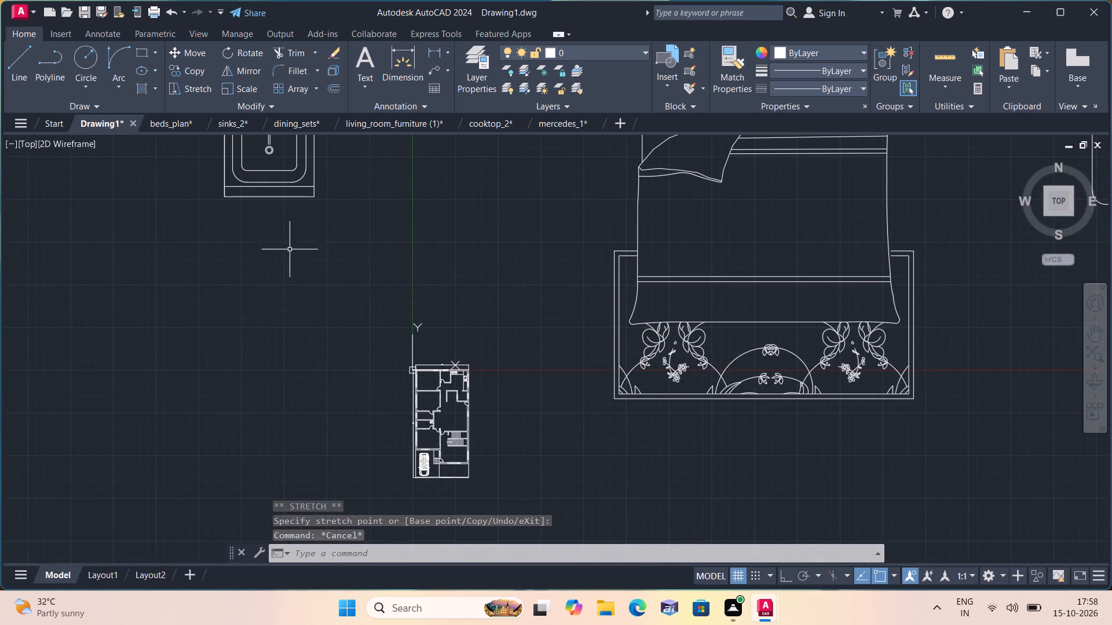
pyautogui.click(298, 186)
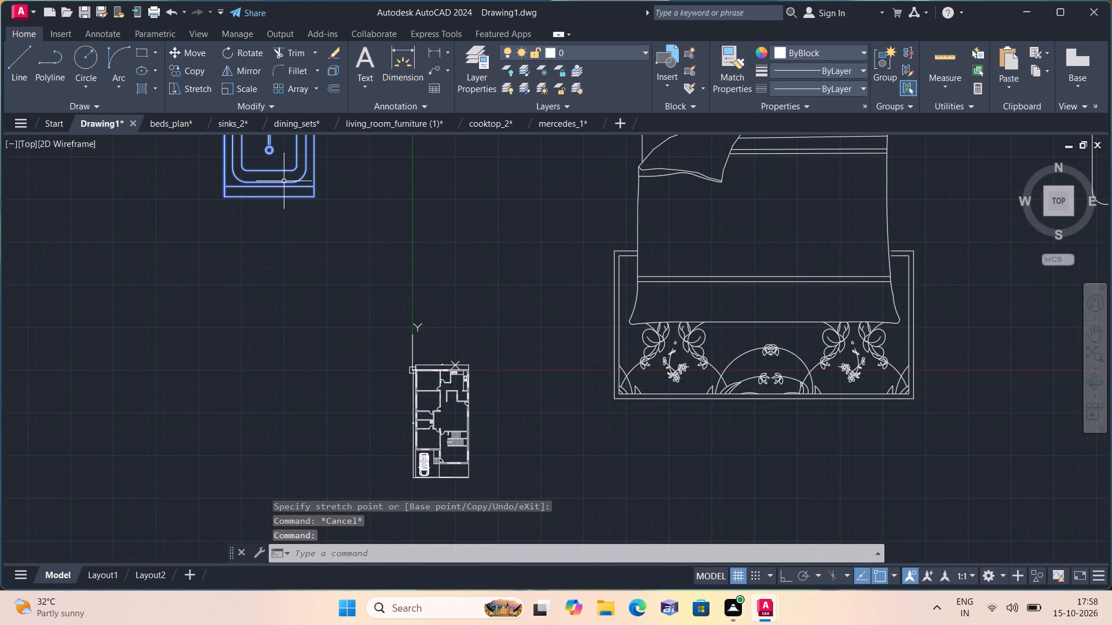
pyautogui.click(185, 51)
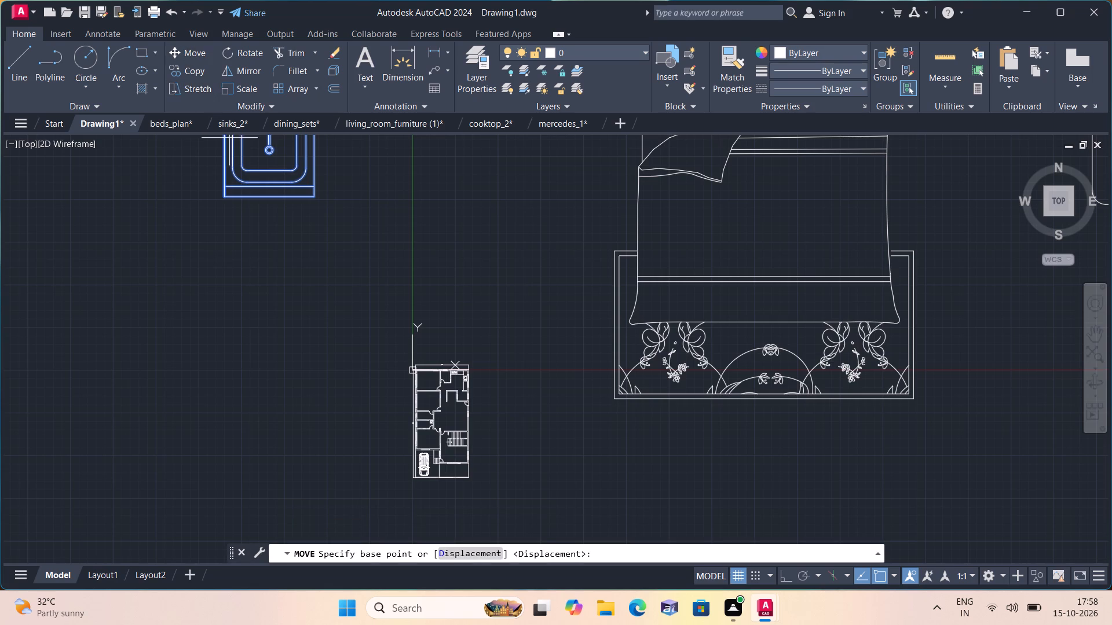
pyautogui.click(246, 153)
pyautogui.scroll(3, 349, 367)
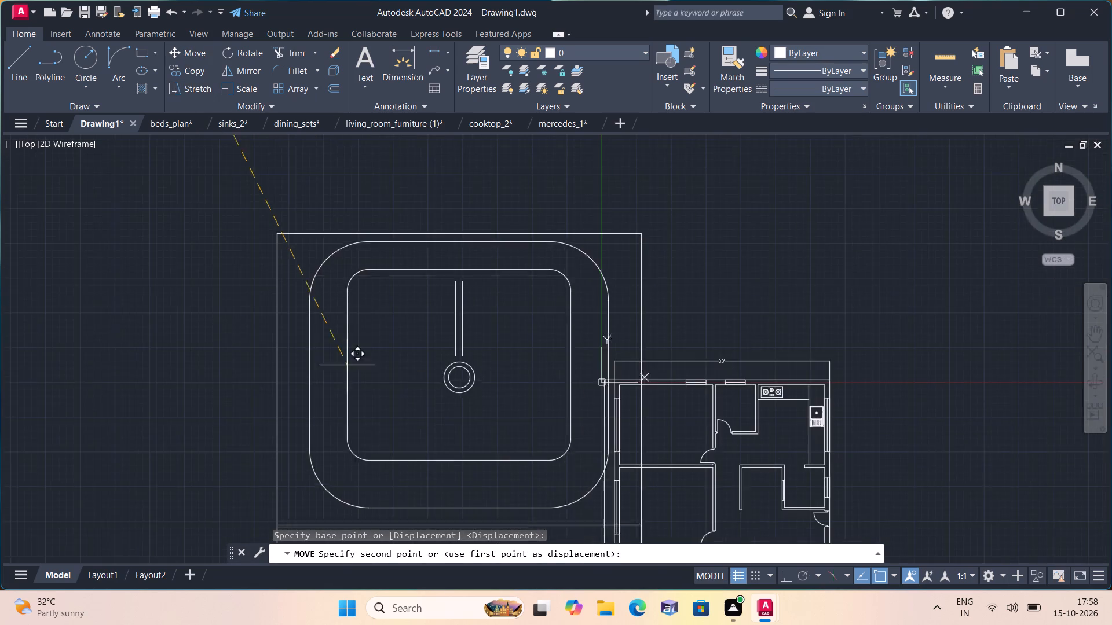
pyautogui.moveTo(336, 358); pyautogui.dragTo(224, 244, button='middle')
pyautogui.moveTo(245, 341); pyautogui.dragTo(175, 231, button='middle')
pyautogui.click(96, 238)
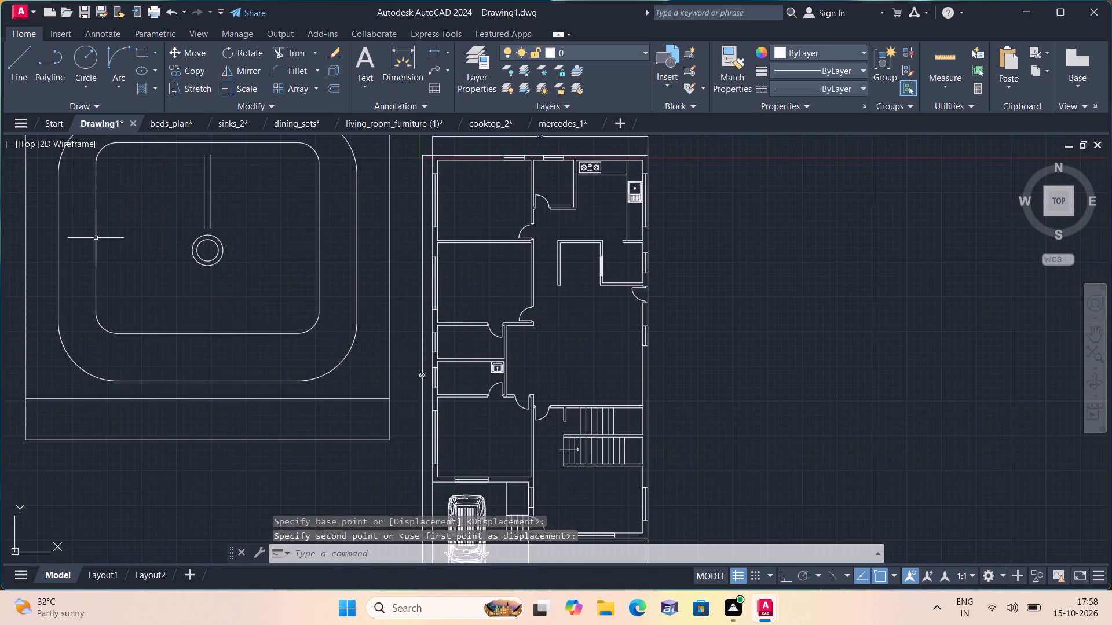
# Scale the inverted washbasin down freehand about a point in its basin to roughly suit a bathroom.
pyautogui.click(164, 337)
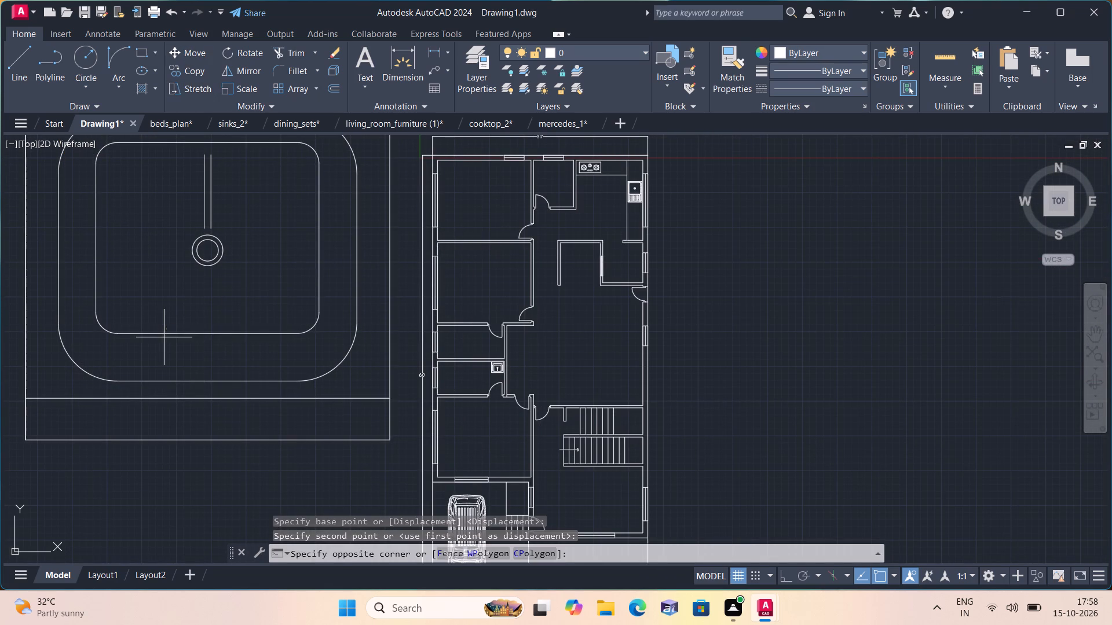
pyautogui.click(164, 336)
pyautogui.click(164, 336)
pyautogui.click(164, 336)
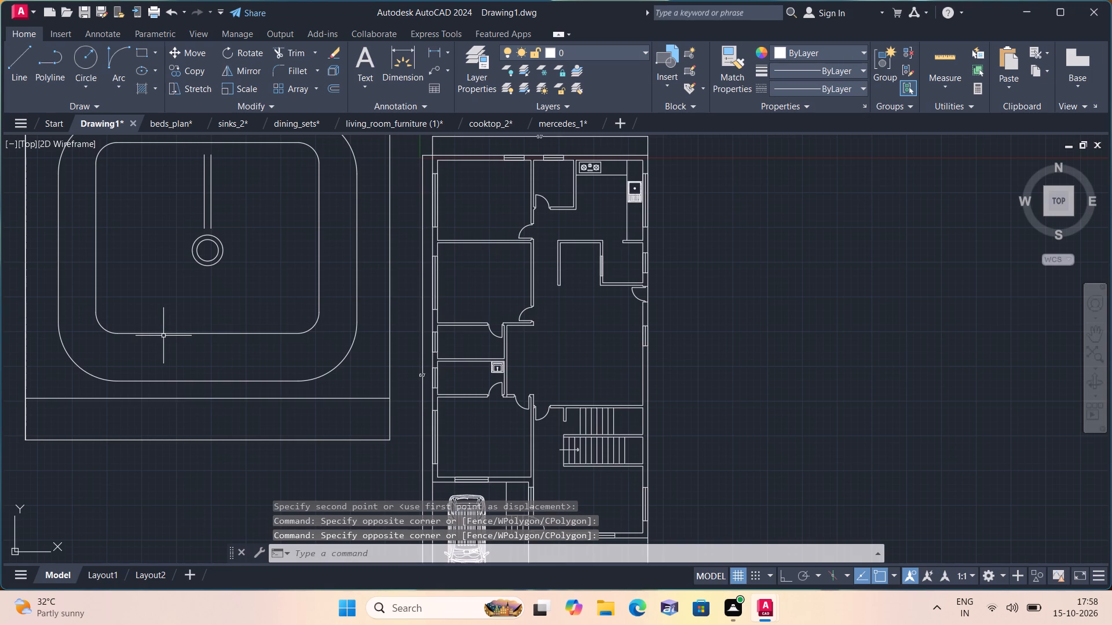
pyautogui.click(162, 334)
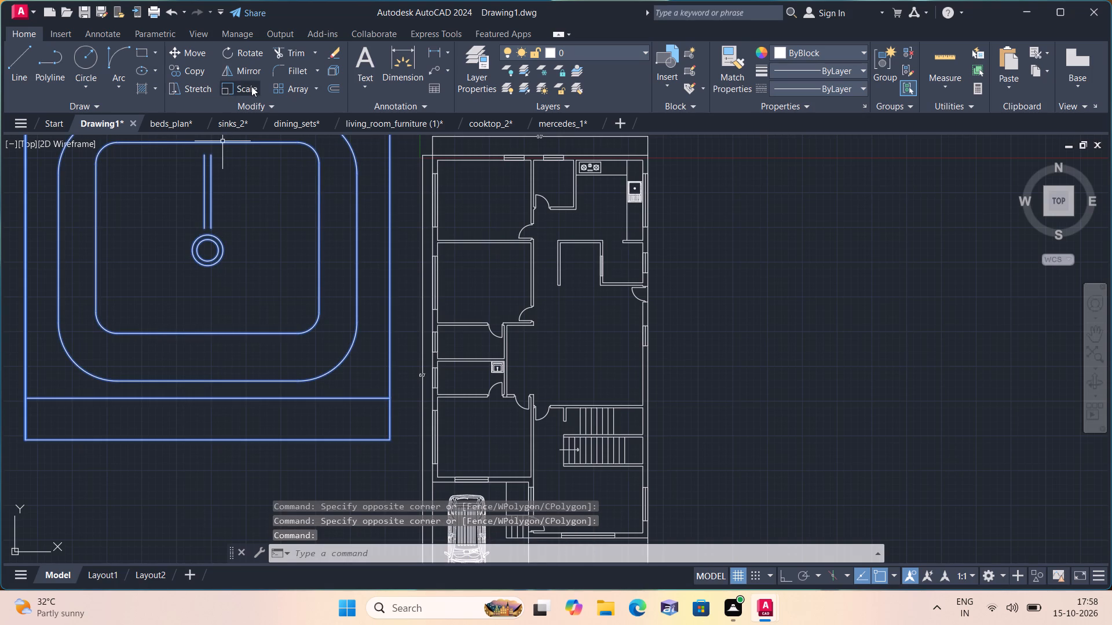
pyautogui.click(251, 86)
pyautogui.click(270, 225)
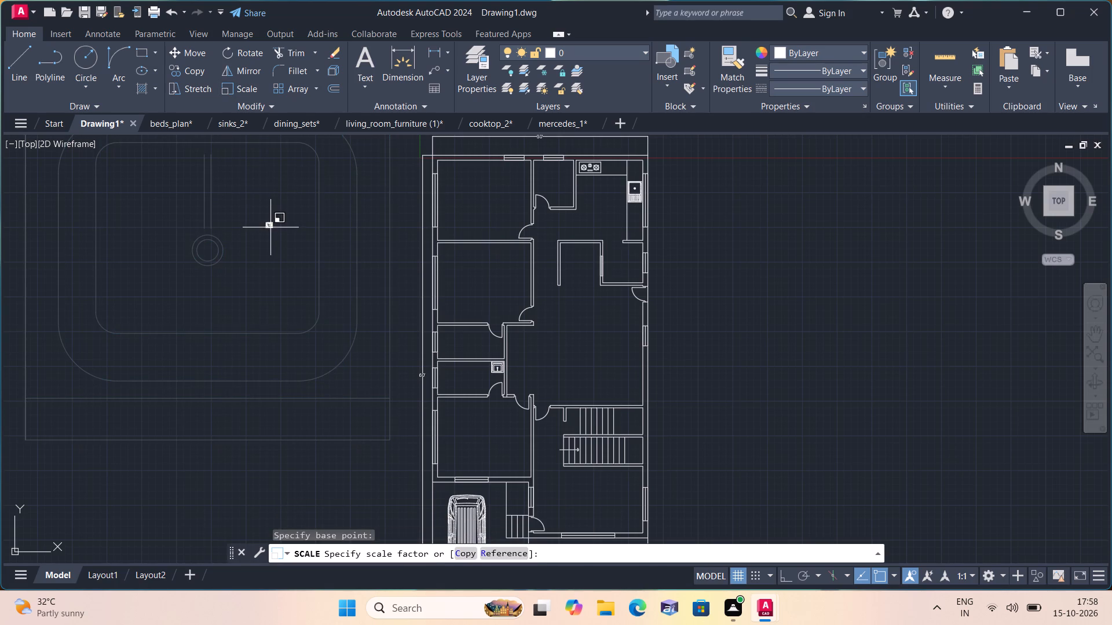
pyautogui.click(272, 229)
# Move the reduced inverted washbasin by its upper-right corner into the upper bathroom, at the corner of the dividing wall and hall wall.
pyautogui.click(272, 229)
pyautogui.click(272, 230)
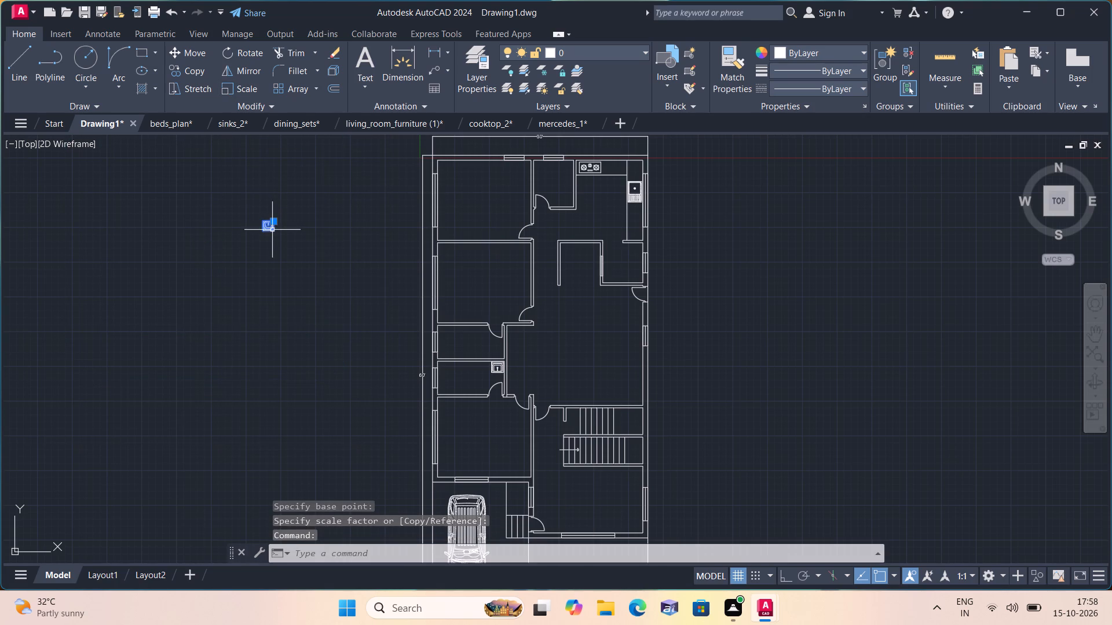
pyautogui.click(273, 223)
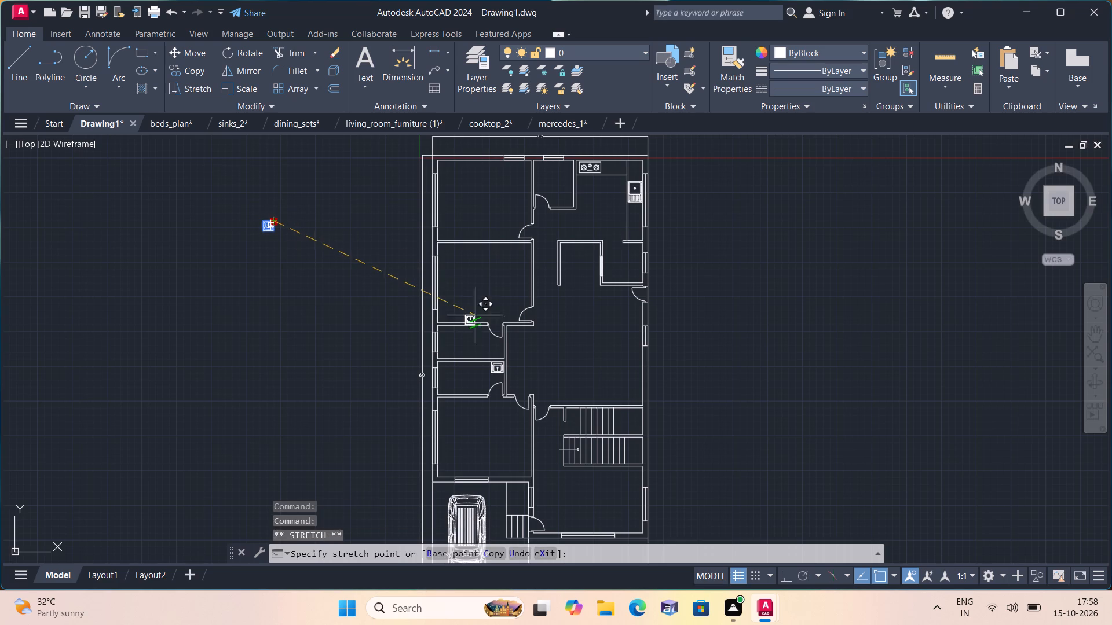
pyautogui.scroll(4, 497, 342)
pyautogui.moveTo(521, 408); pyautogui.dragTo(466, 369, button='middle')
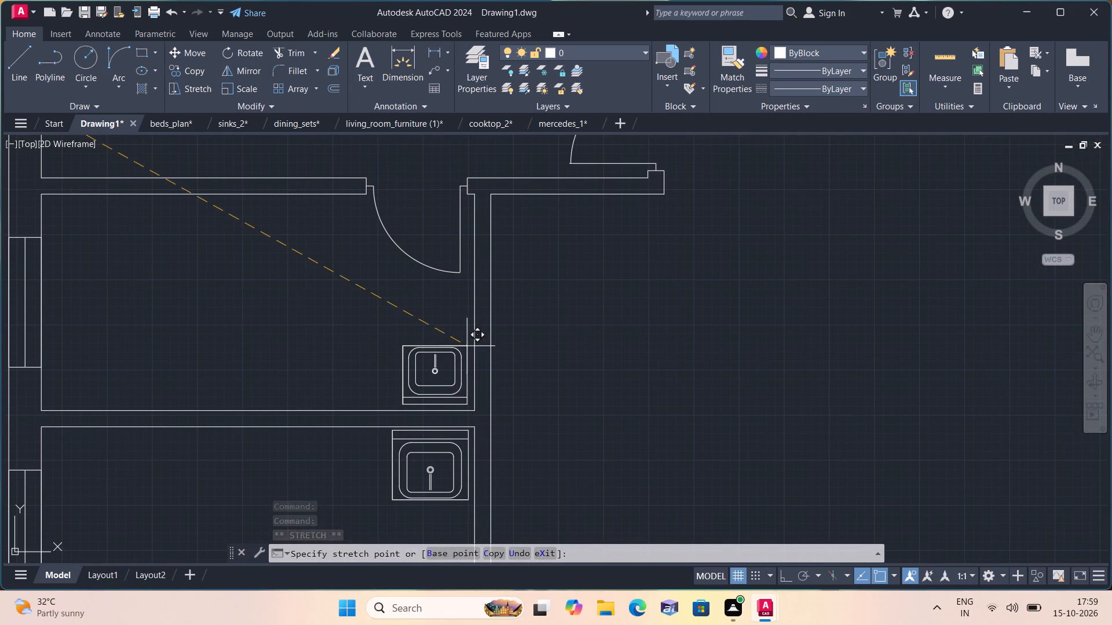
pyautogui.click(465, 341)
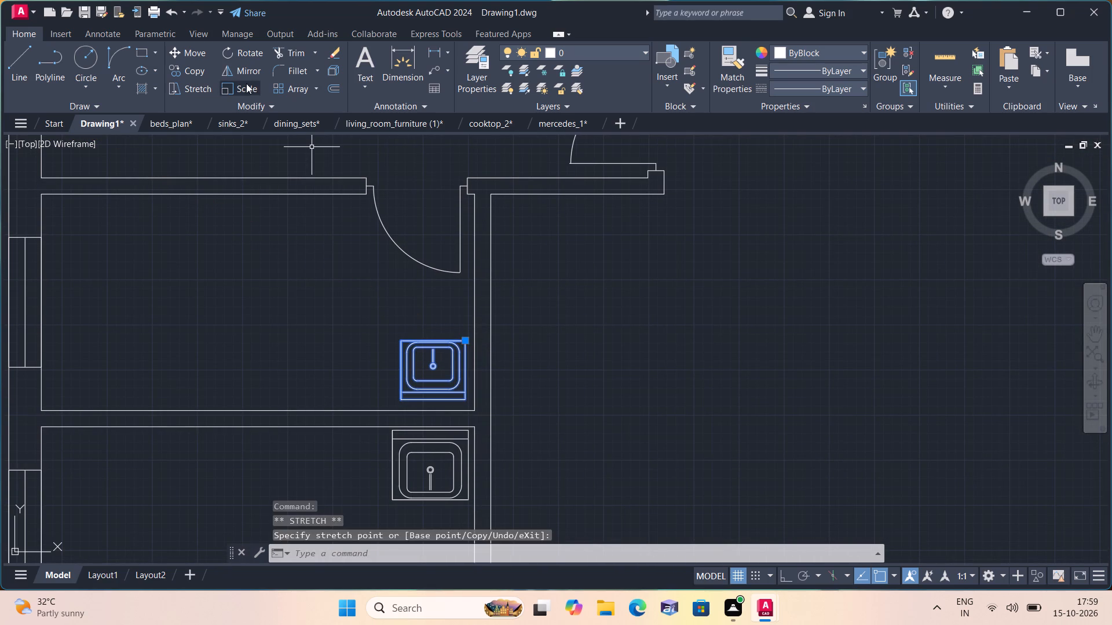
# Scale the upper bathroom's washbasin up slightly, freehand, about a point in its basin to nearly fill the gap to the walls.
pyautogui.click(246, 84)
pyautogui.click(420, 361)
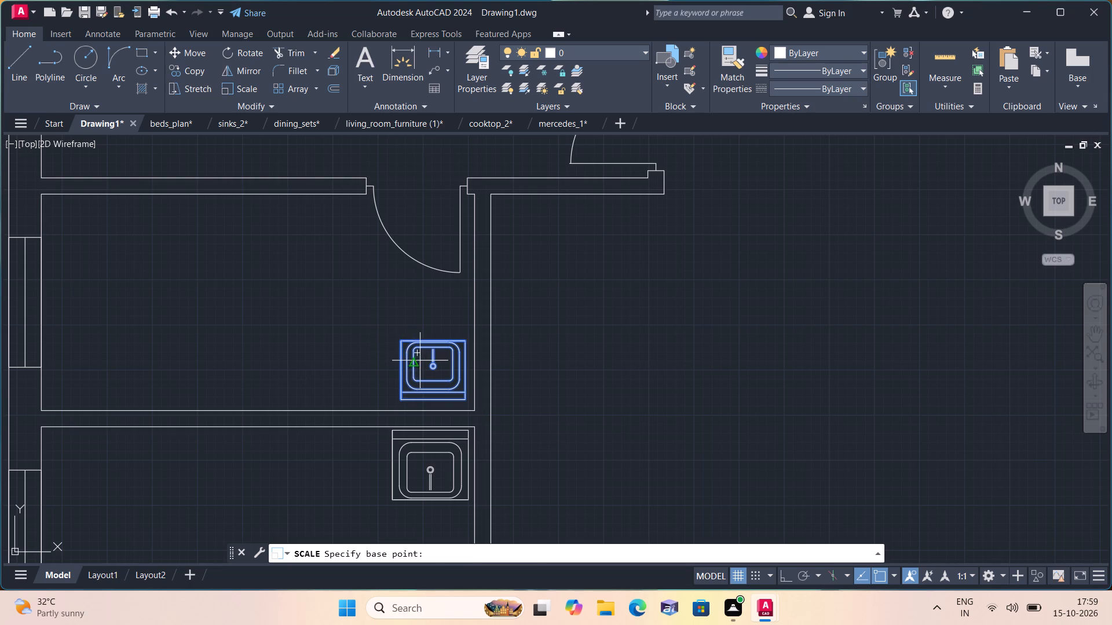
pyautogui.click(422, 329)
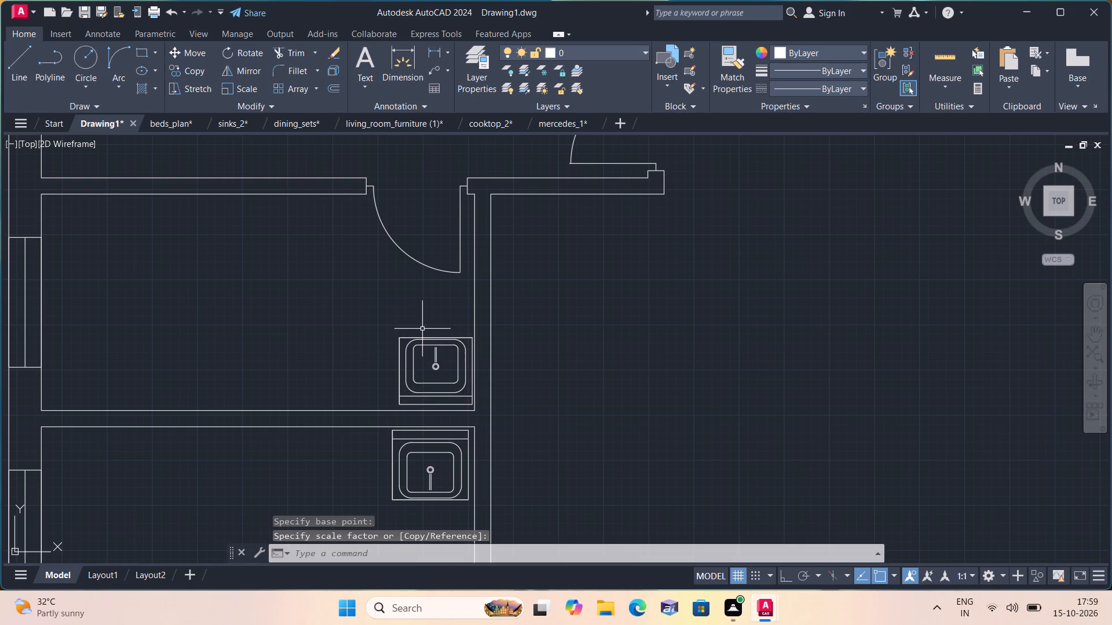
pyautogui.press('Escape')
# Scale the oversized living room furniture set down freehand about a point in its square coffee table.
pyautogui.scroll(-4, 377, 328)
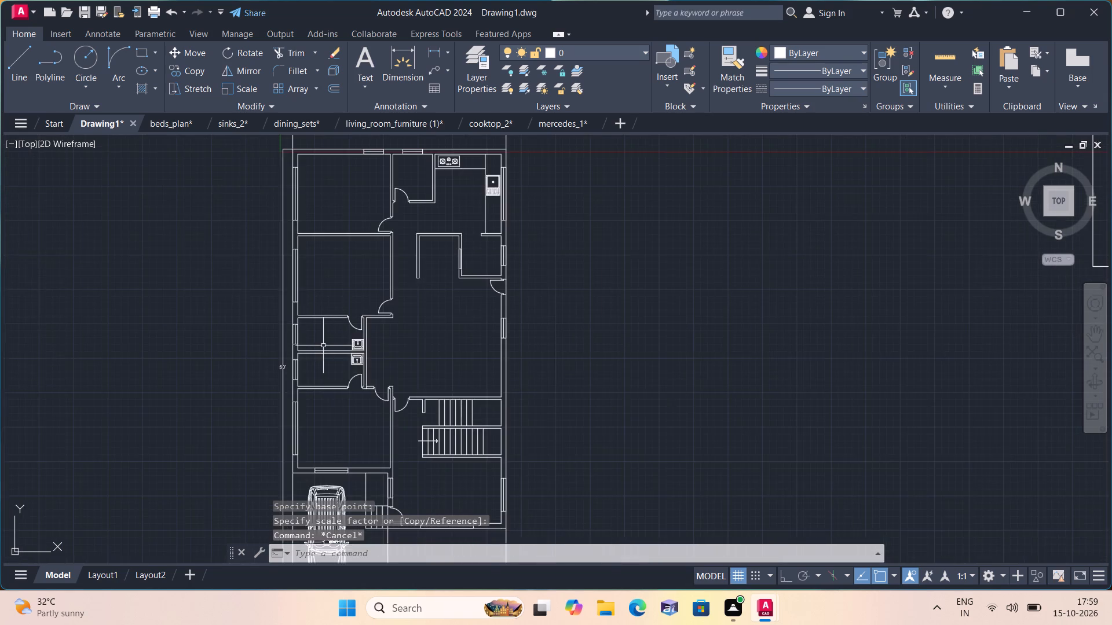
pyautogui.scroll(-2, 236, 266)
pyautogui.moveTo(228, 259); pyautogui.dragTo(289, 395, button='middle')
pyautogui.scroll(-2, 300, 423)
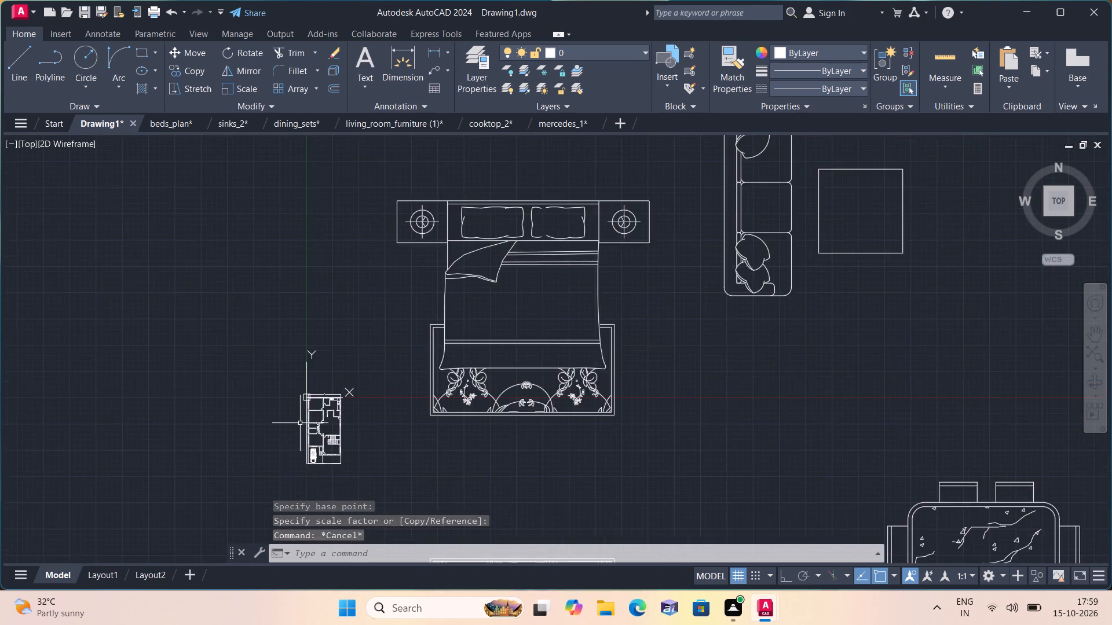
pyautogui.scroll(-1, 300, 423)
pyautogui.scroll(-2, 459, 398)
pyautogui.scroll(3, 552, 395)
pyautogui.click(657, 394)
pyautogui.moveTo(466, 236); pyautogui.dragTo(474, 308, button='middle')
pyautogui.scroll(-1, 466, 236)
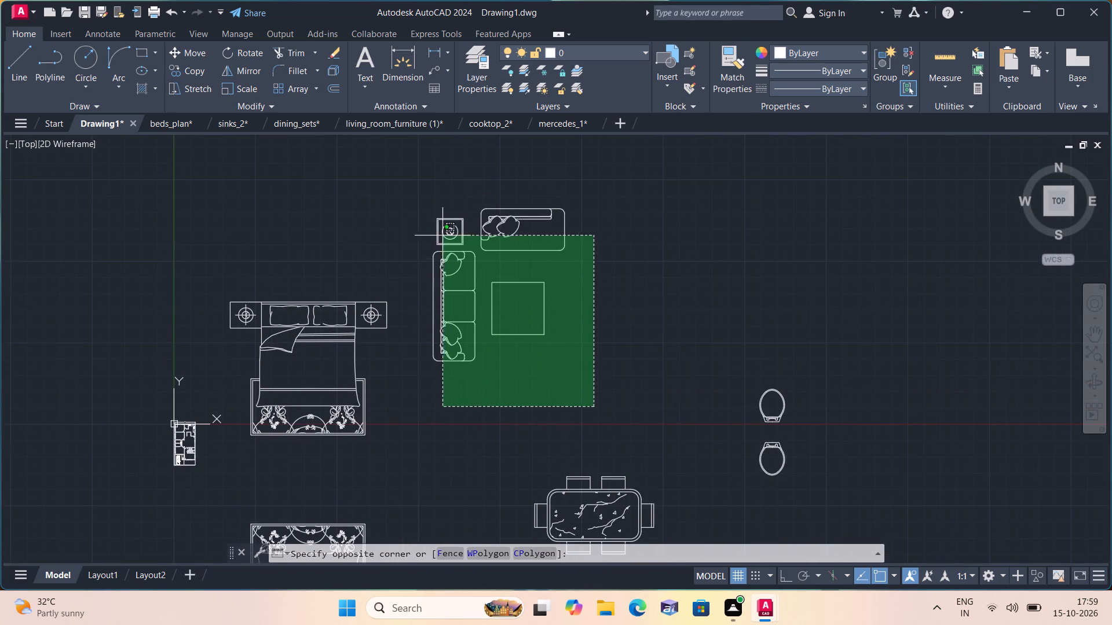
pyautogui.click(420, 197)
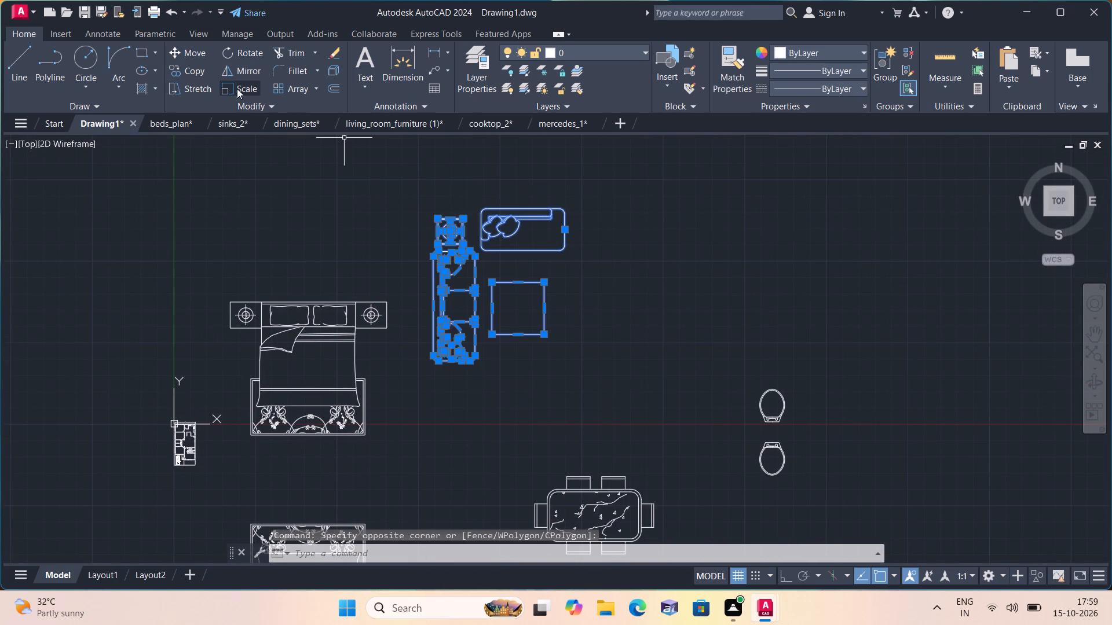
pyautogui.click(239, 87)
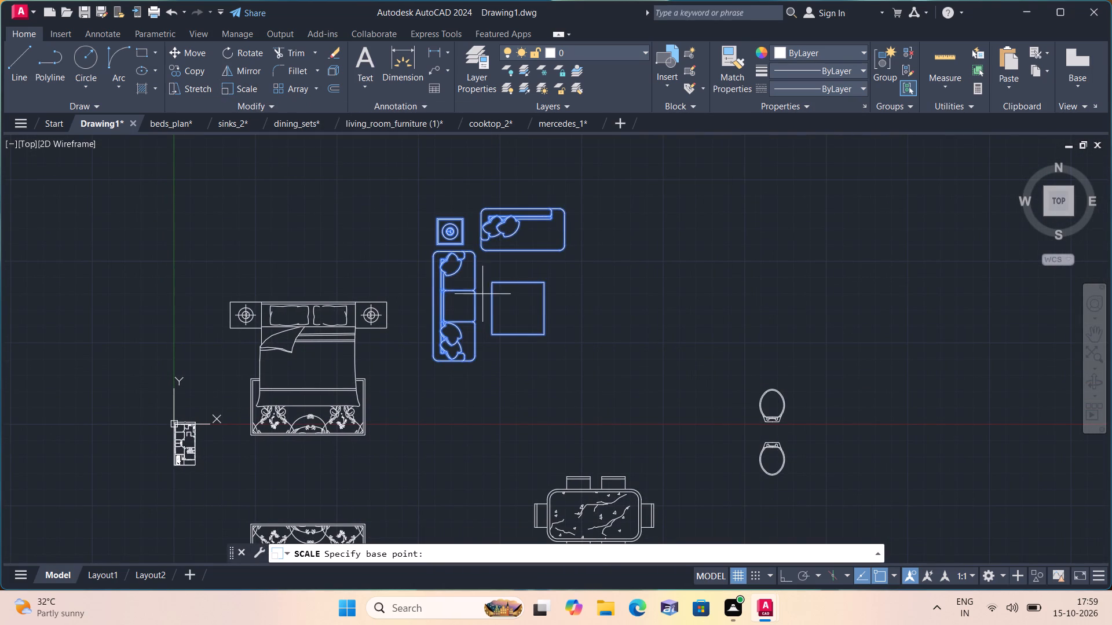
pyautogui.click(522, 303)
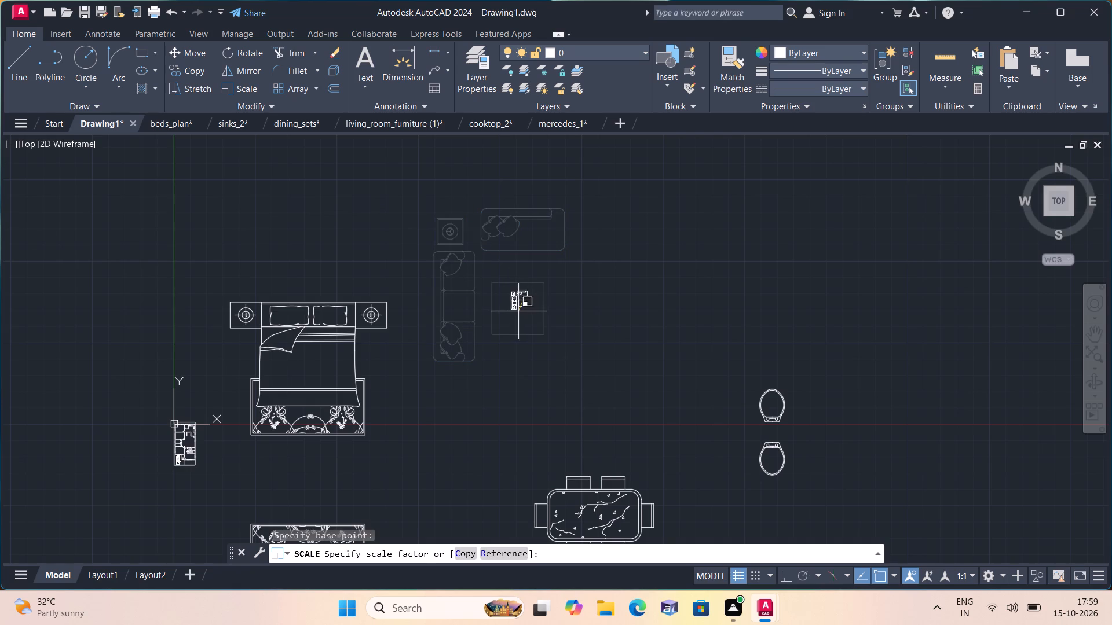
pyautogui.click(521, 306)
# Move the reduced living room set to the open space just east of the house plan.
pyautogui.click(547, 313)
pyautogui.click(493, 269)
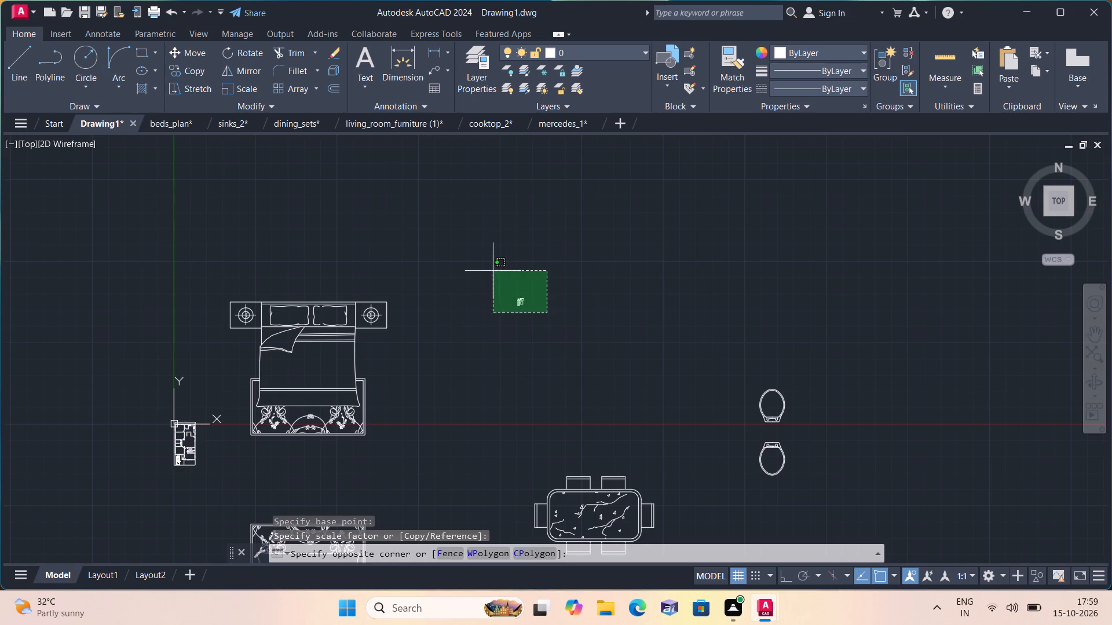
pyautogui.click(197, 50)
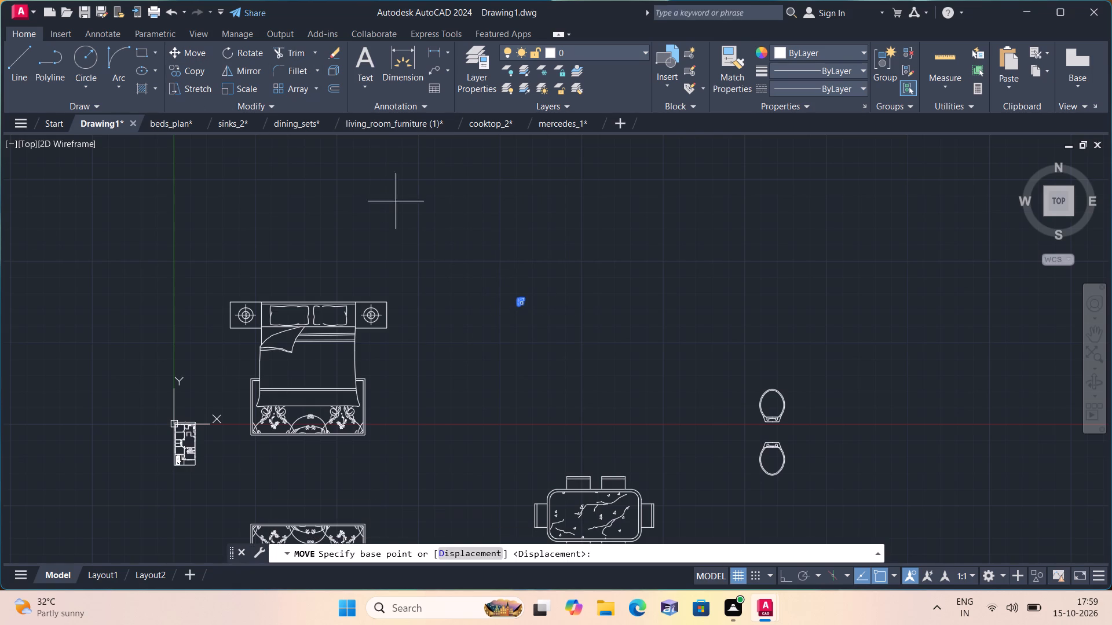
pyautogui.click(509, 291)
pyautogui.scroll(3, 138, 470)
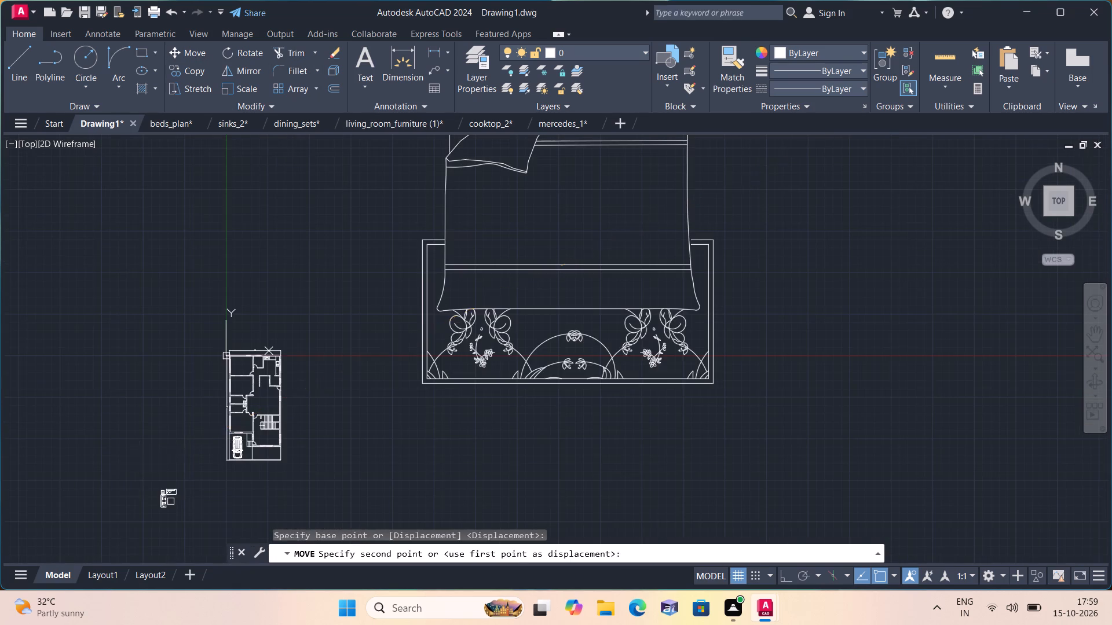
pyautogui.scroll(4, 218, 355)
pyautogui.moveTo(262, 373); pyautogui.dragTo(237, 263, button='middle')
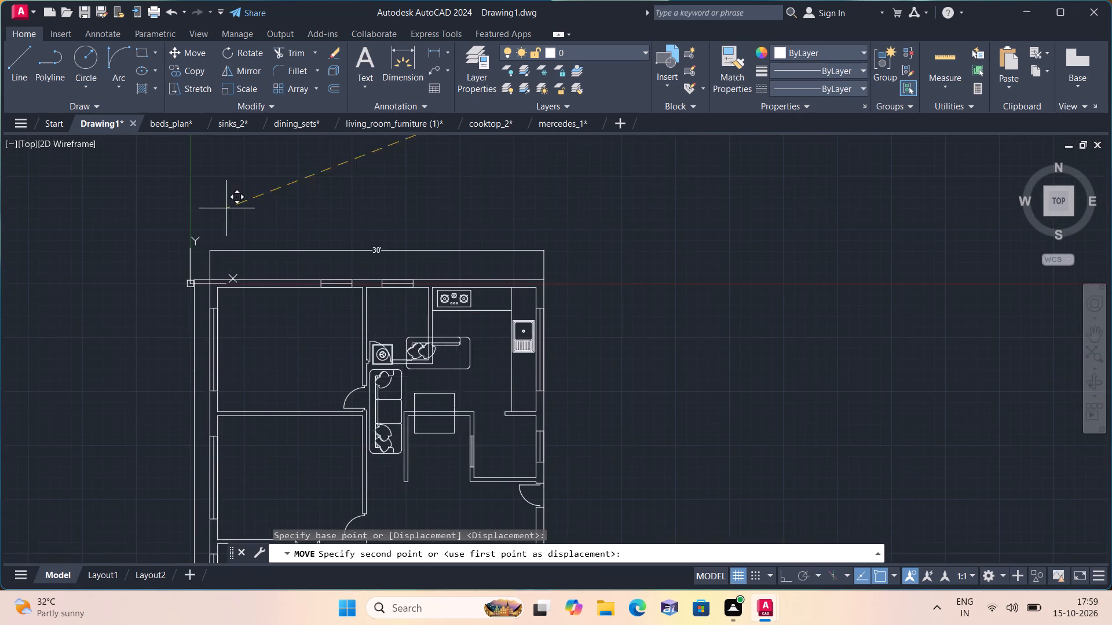
pyautogui.scroll(-1, 257, 342)
pyautogui.moveTo(249, 342); pyautogui.dragTo(218, 267, button='middle')
pyautogui.scroll(-1, 203, 199)
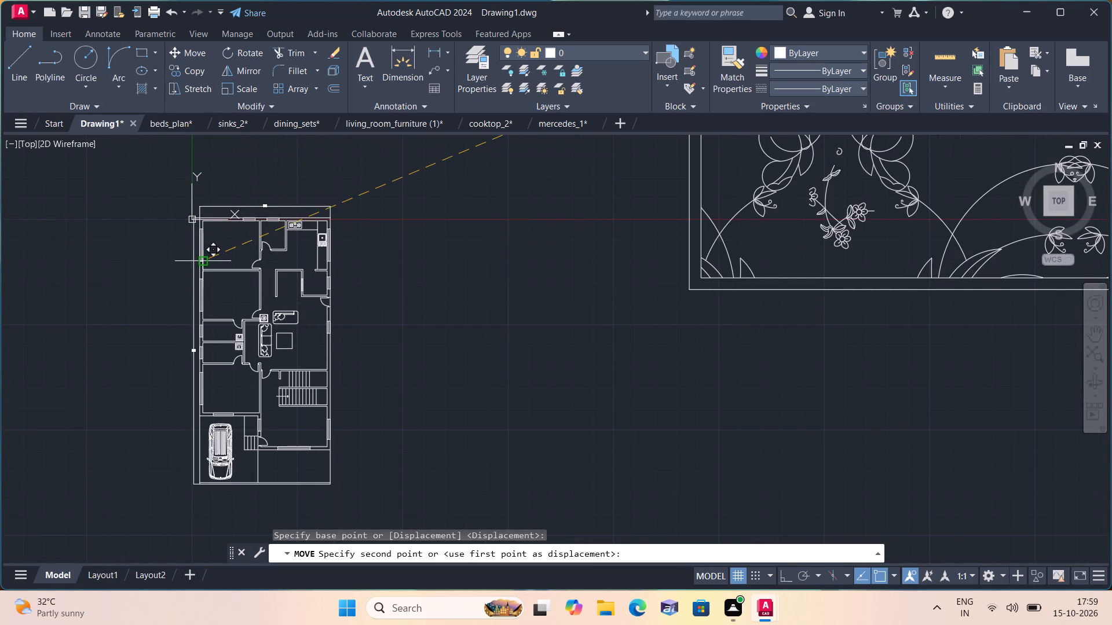
pyautogui.scroll(1, 208, 258)
pyautogui.moveTo(233, 295); pyautogui.dragTo(217, 214, button='middle')
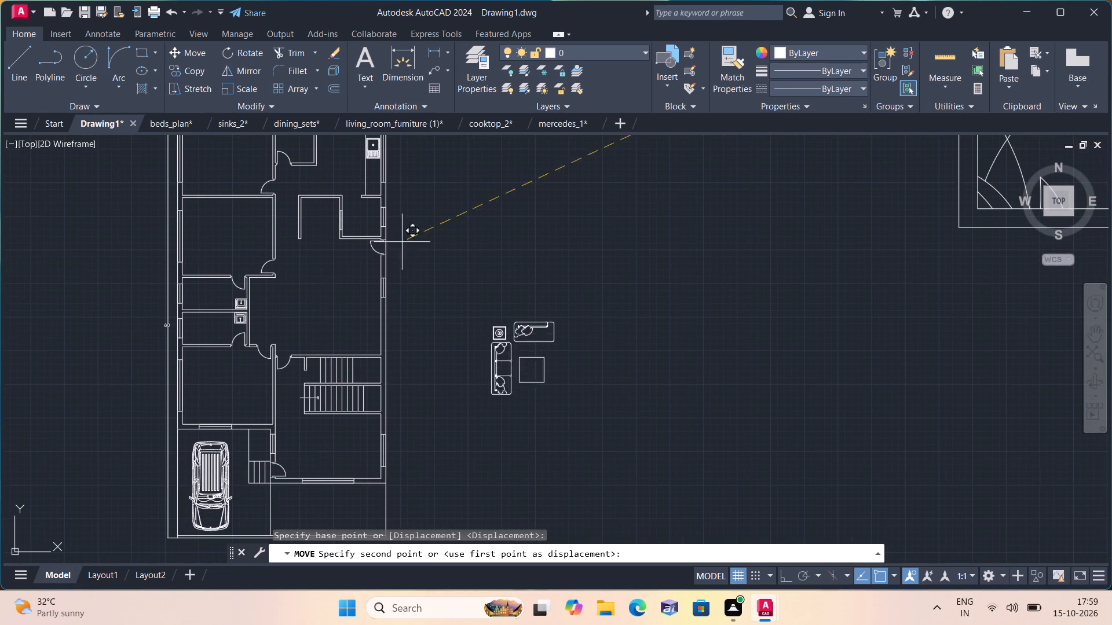
pyautogui.click(433, 229)
# Scale the living room set down further, freehand, about a point in its coffee table to roughly suit the hall.
pyautogui.click(633, 429)
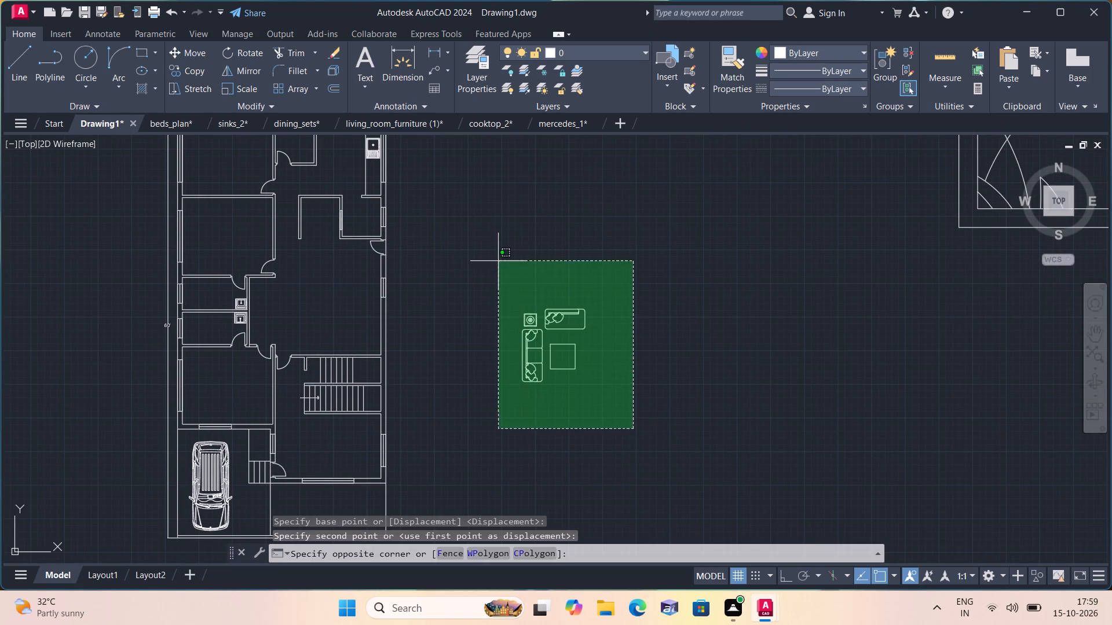
pyautogui.click(488, 251)
pyautogui.click(247, 87)
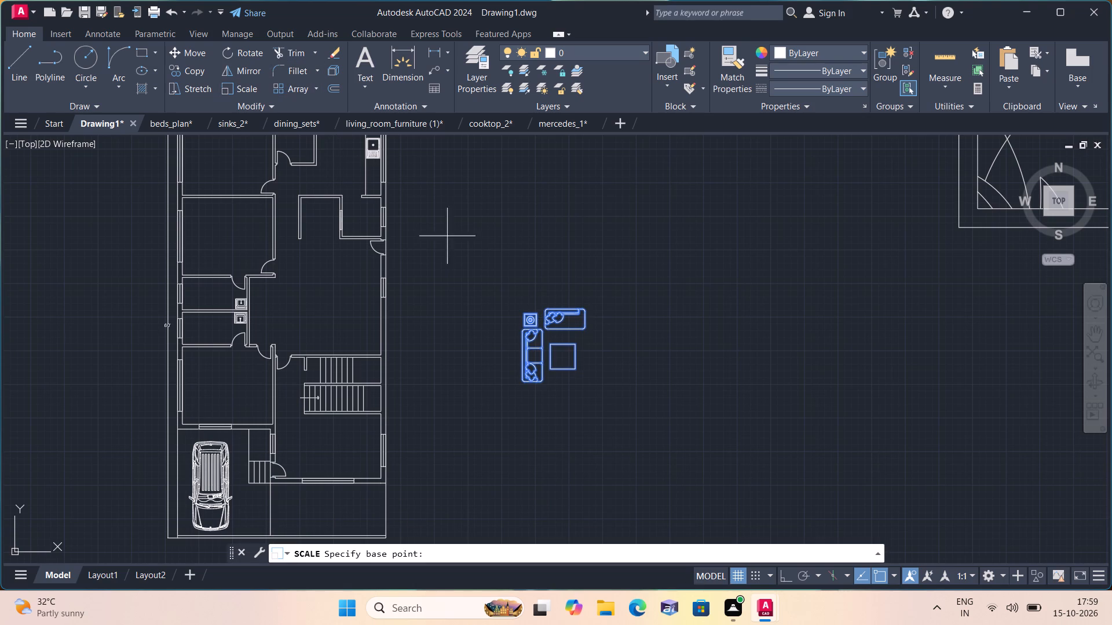
pyautogui.click(561, 355)
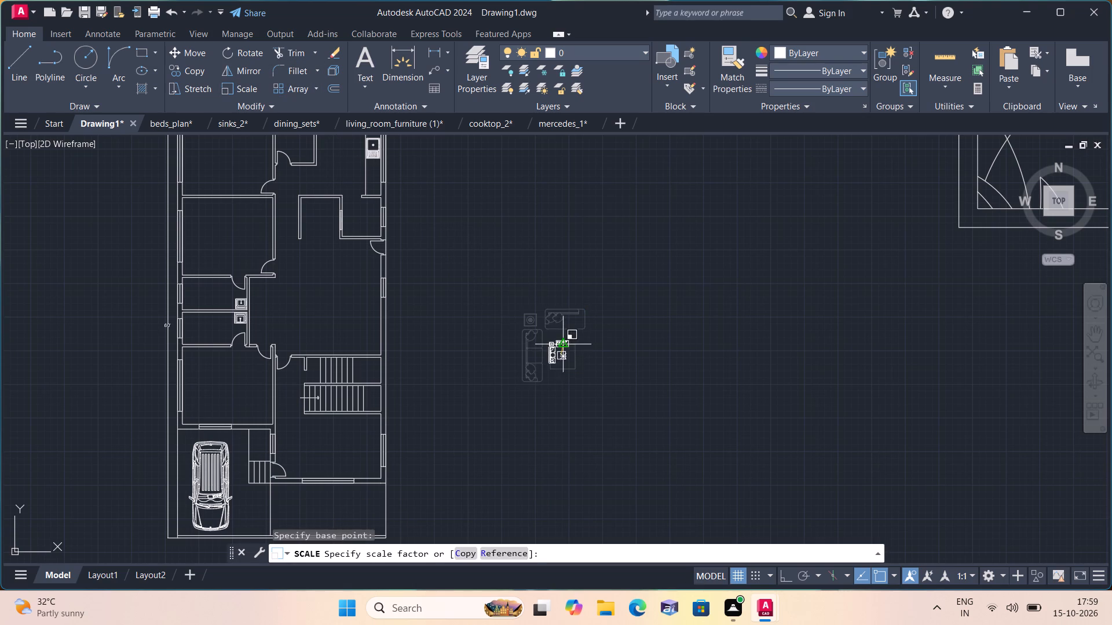
pyautogui.click(566, 337)
# Move the reduced living room set into the large hall, just above the staircase wall.
pyautogui.click(612, 398)
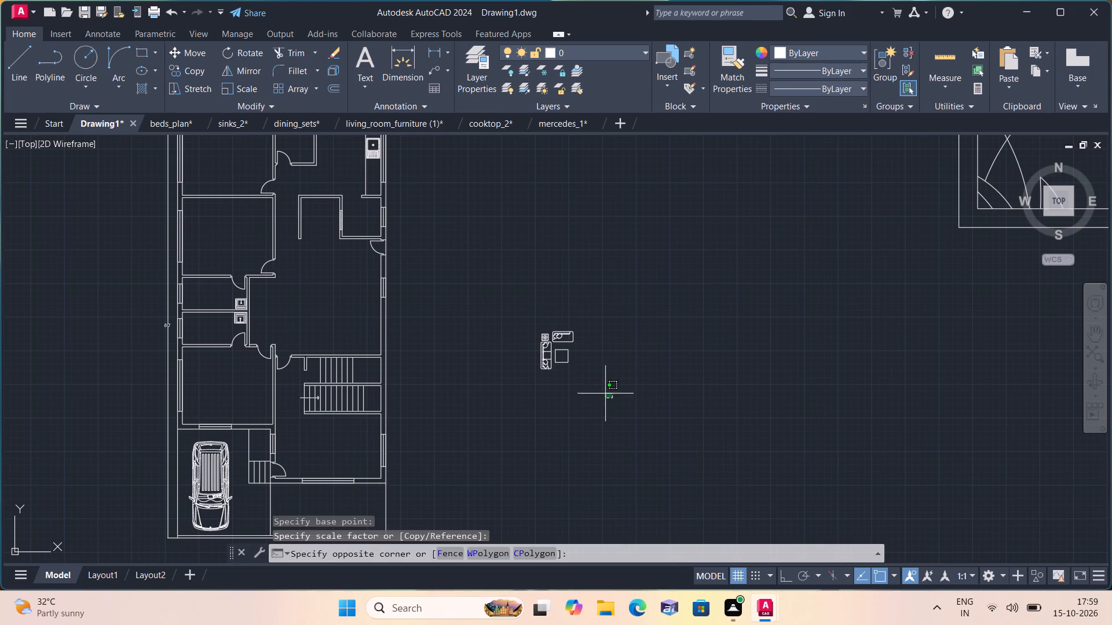
pyautogui.click(540, 334)
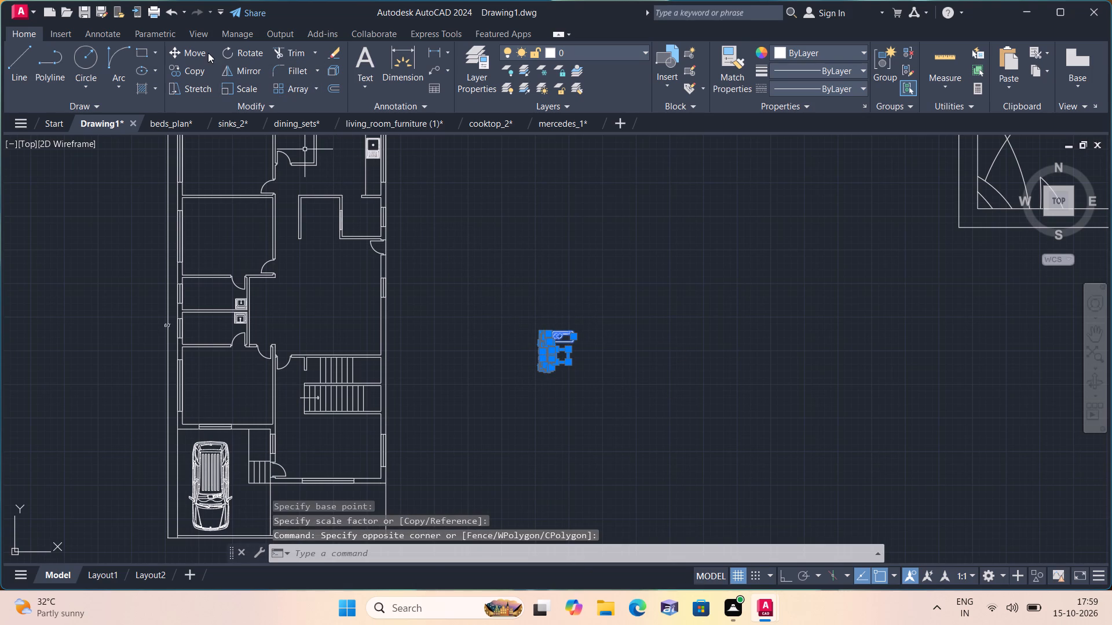
pyautogui.click(200, 50)
pyautogui.click(559, 347)
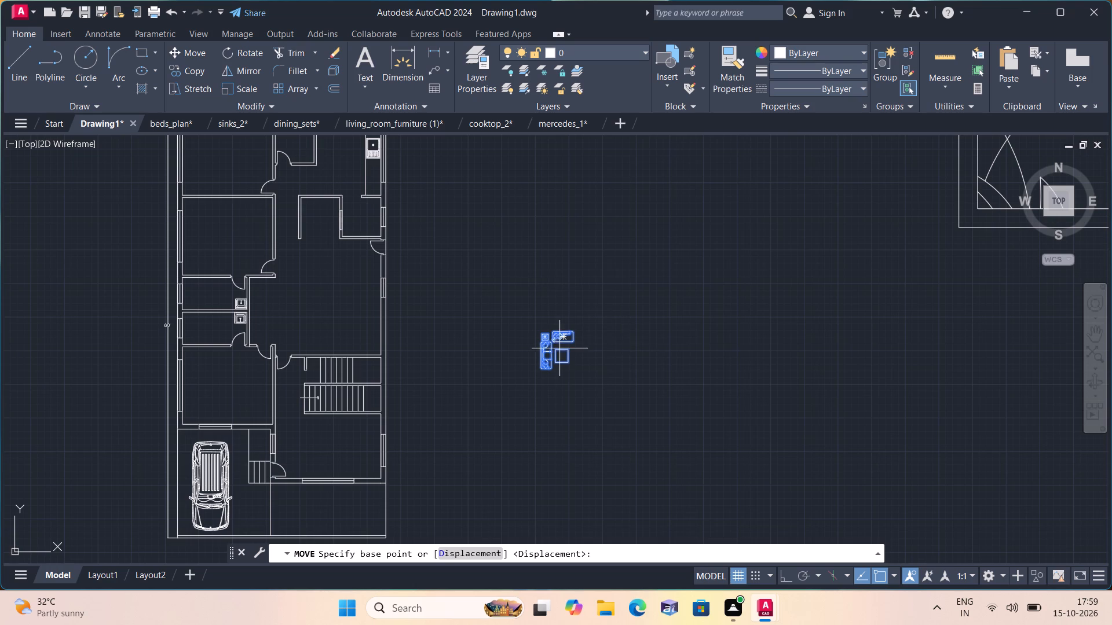
pyautogui.scroll(2, 341, 322)
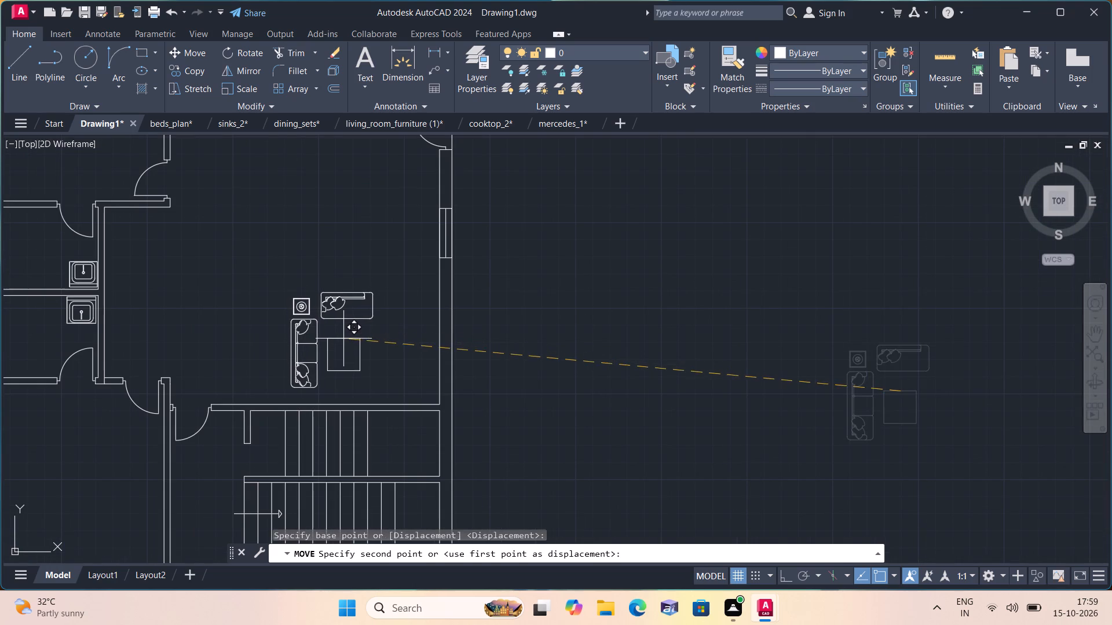
pyautogui.click(343, 339)
# Scale the oversized six-chair dining set down freehand about a point on its tabletop.
pyautogui.scroll(-3, 380, 299)
pyautogui.scroll(-2, 556, 331)
pyautogui.moveTo(556, 331); pyautogui.dragTo(451, 281, button='middle')
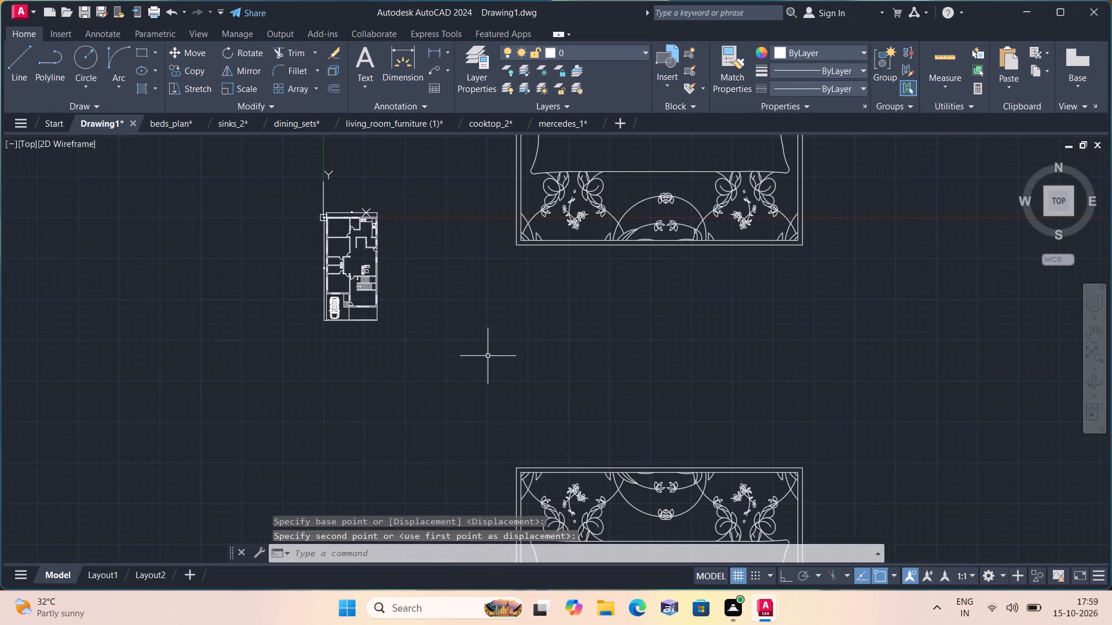
pyautogui.scroll(-3, 565, 396)
pyautogui.scroll(1, 629, 361)
pyautogui.click(826, 399)
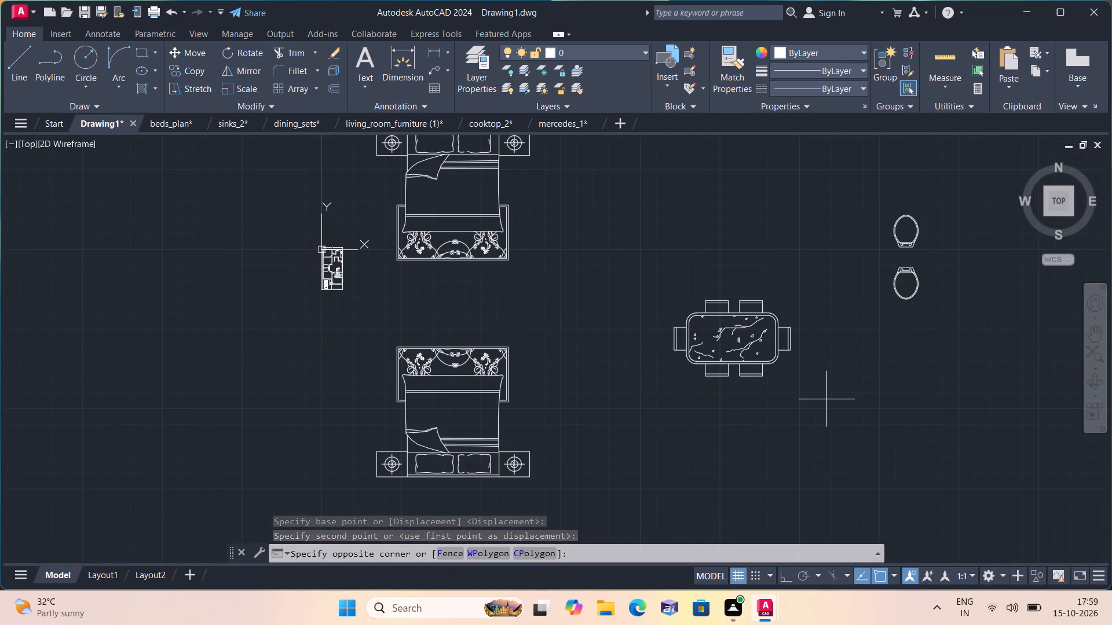
pyautogui.click(621, 269)
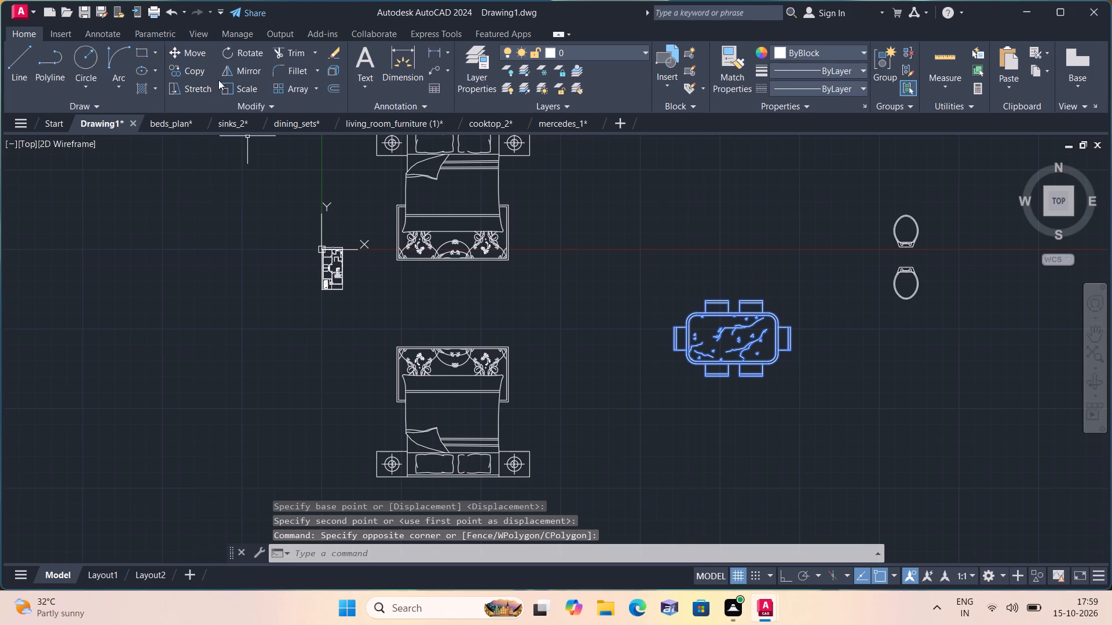
pyautogui.click(244, 90)
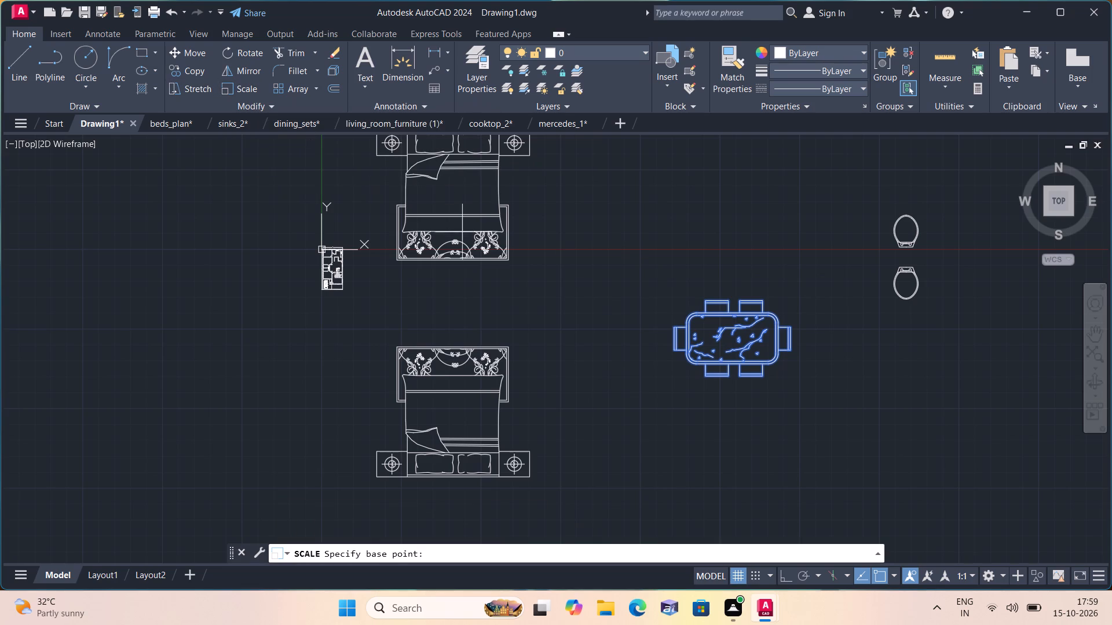
pyautogui.click(719, 339)
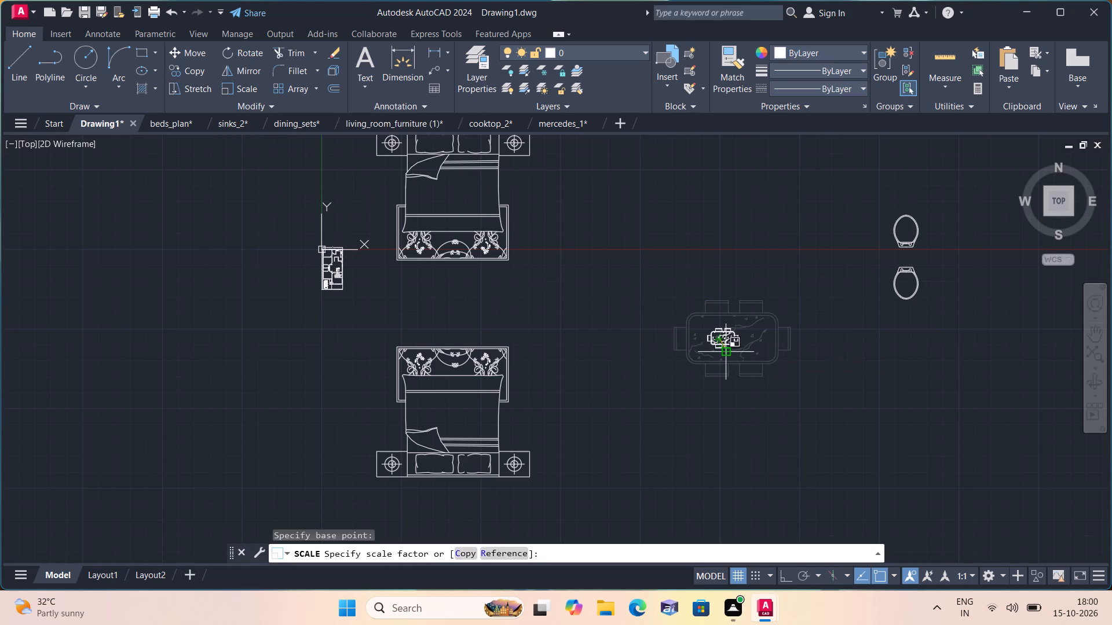
pyautogui.click(723, 350)
# Move the reduced dining set to the open space just east of the house plan.
pyautogui.click(750, 360)
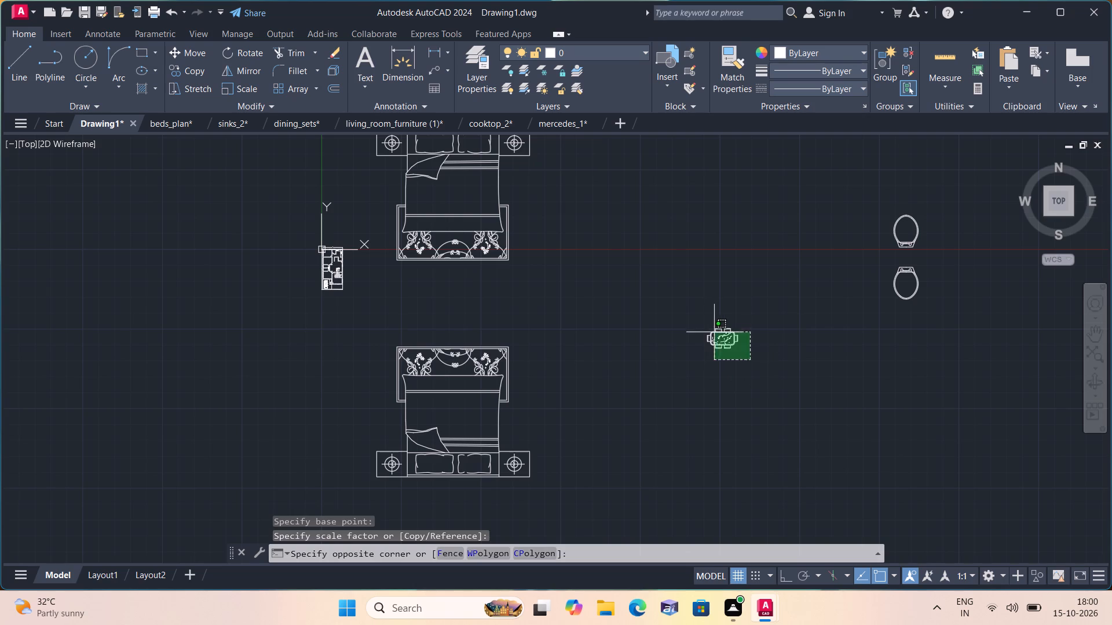
pyautogui.click(701, 321)
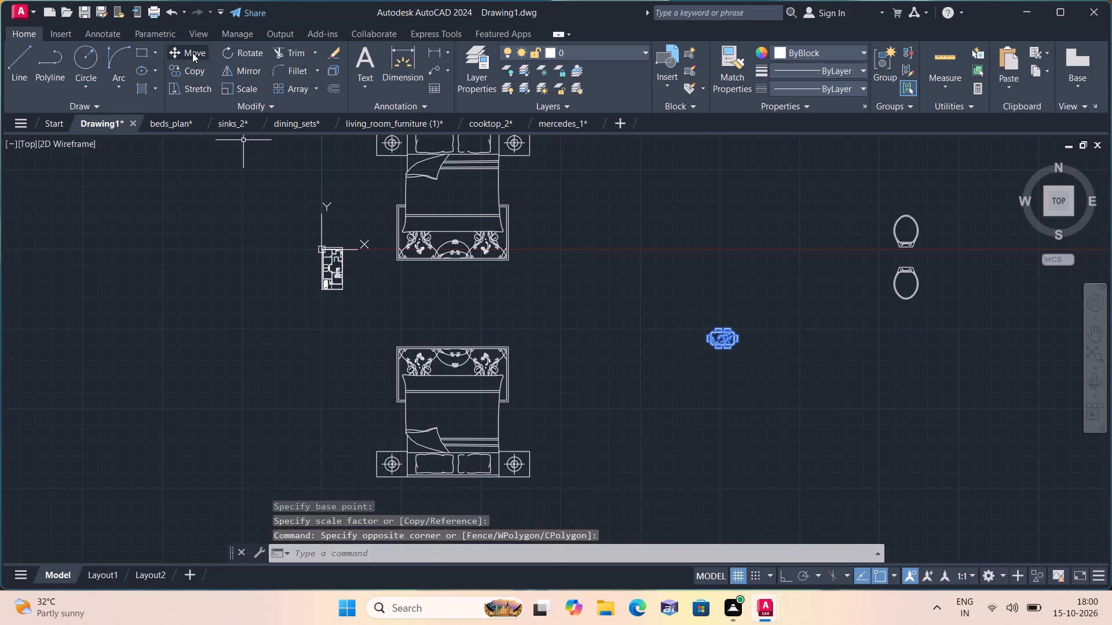
pyautogui.click(192, 52)
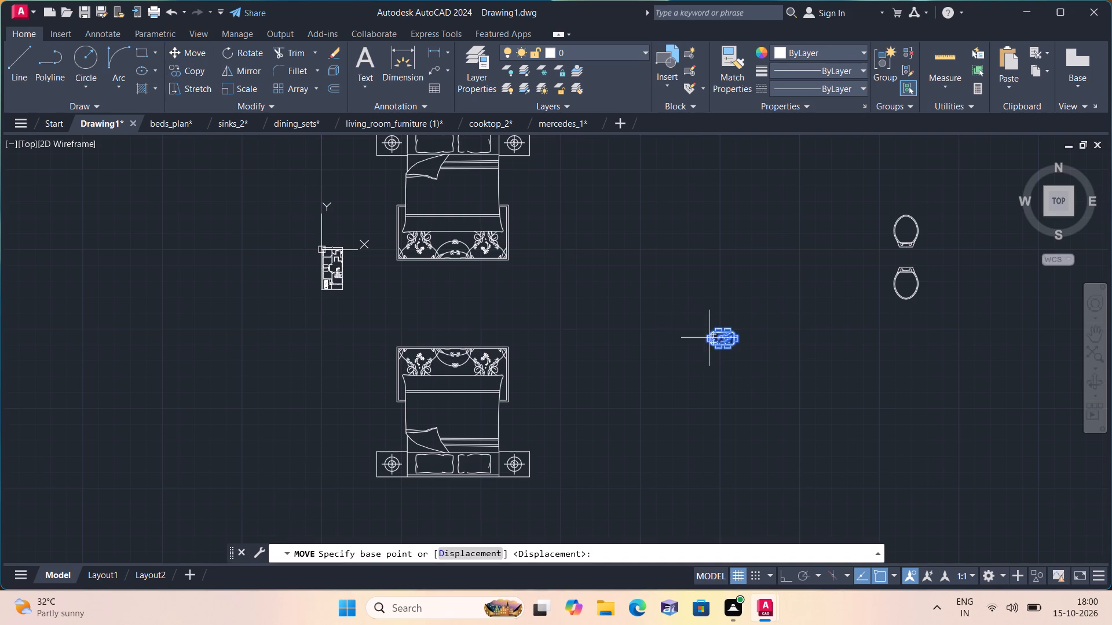
pyautogui.click(722, 339)
pyautogui.scroll(5, 341, 272)
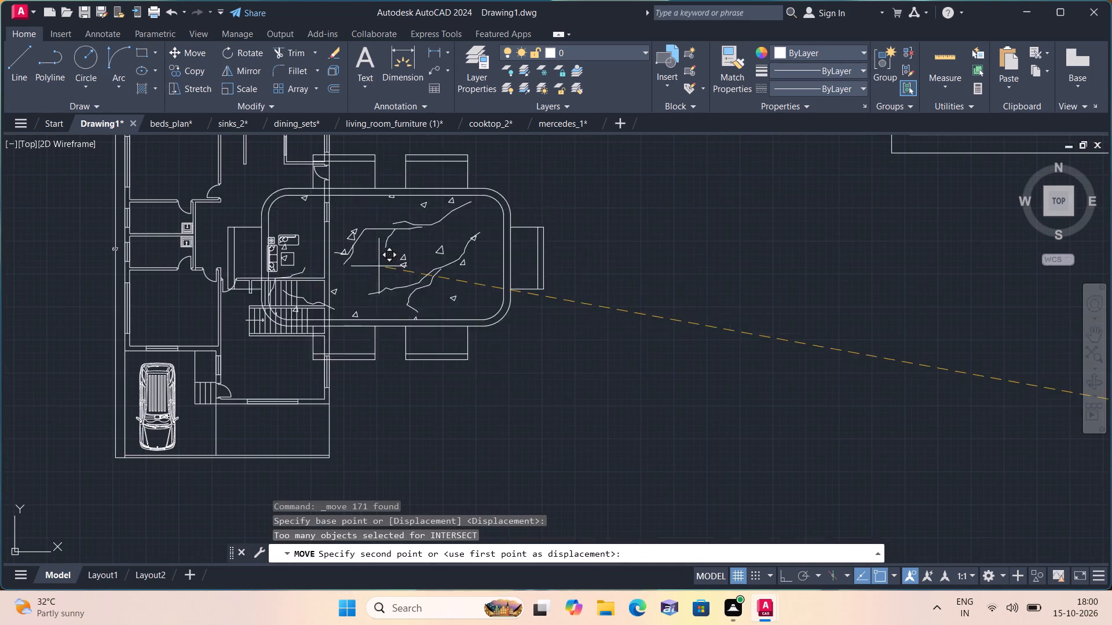
pyautogui.click(623, 334)
# Scale the dining set down further, freehand, about a point near its table centre to roughly suit the hall.
pyautogui.click(824, 442)
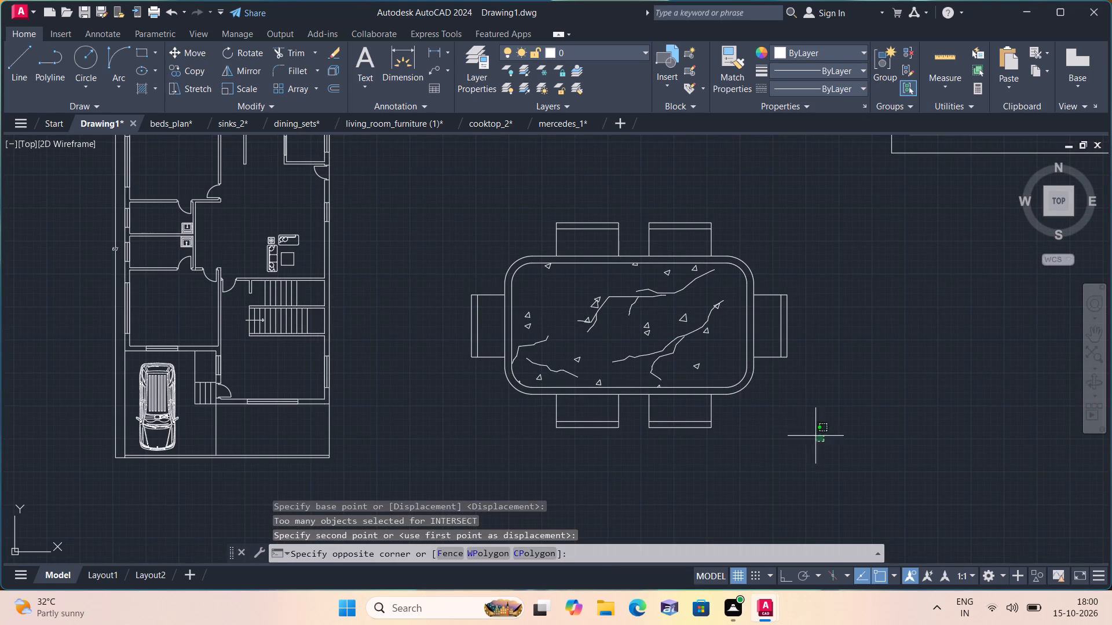
pyautogui.click(429, 200)
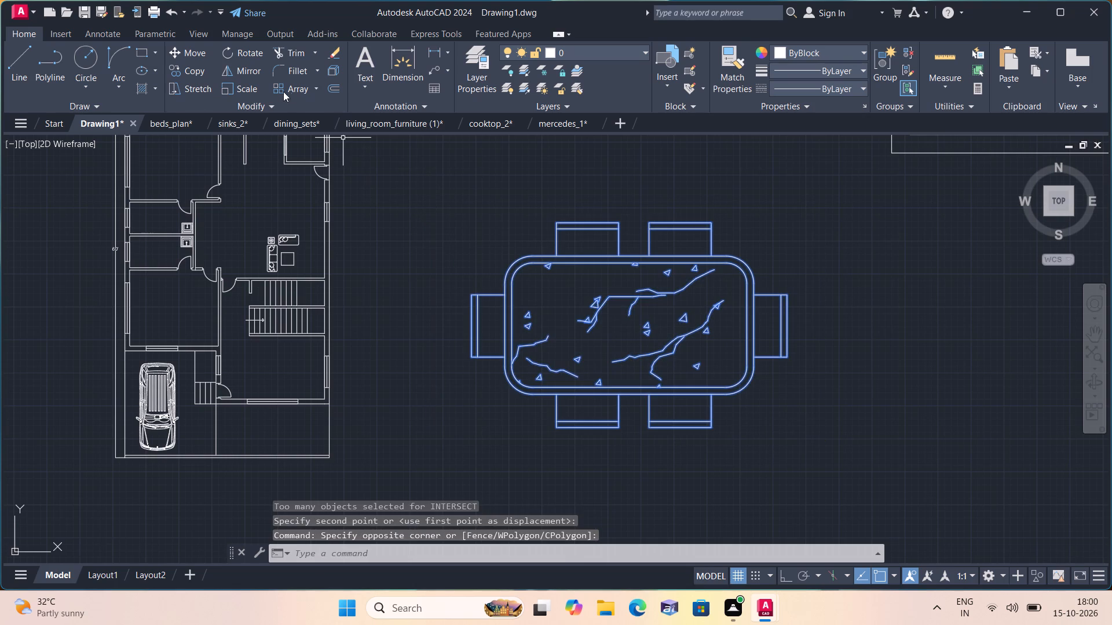
pyautogui.click(251, 84)
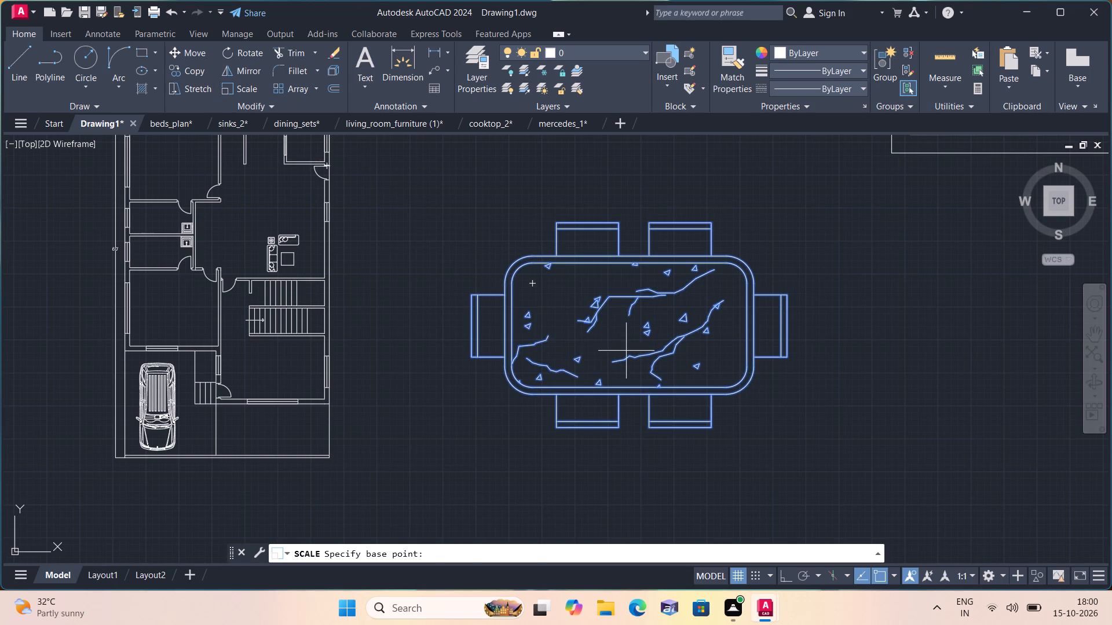
pyautogui.click(628, 347)
pyautogui.click(646, 334)
# Move the reduced dining set into the large hall, in the open floor area just north of the living room set.
pyautogui.click(748, 411)
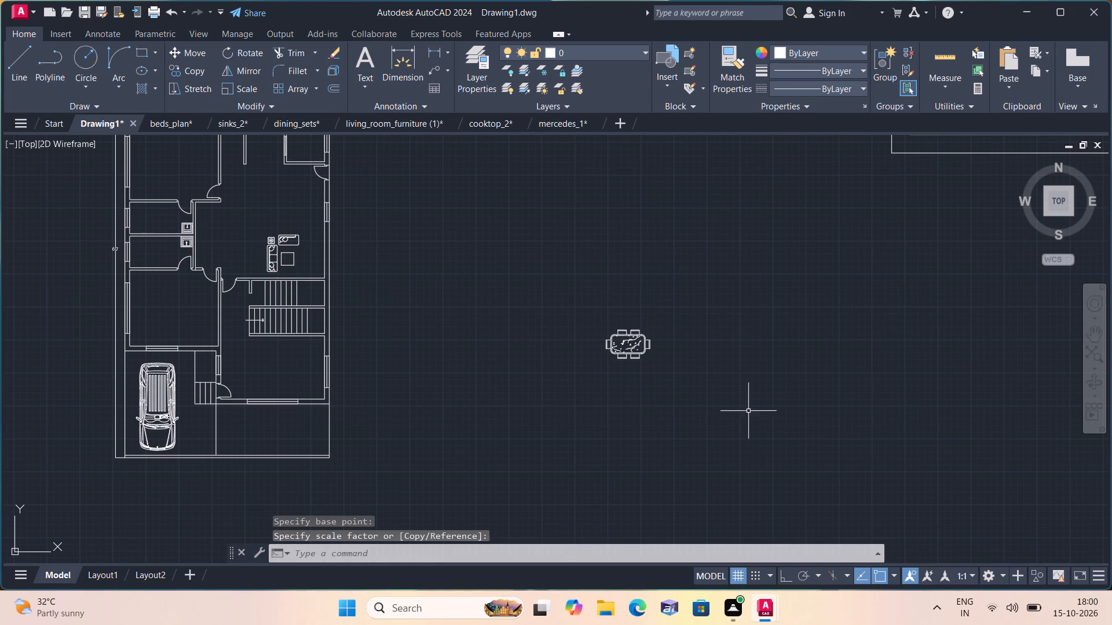
pyautogui.click(521, 290)
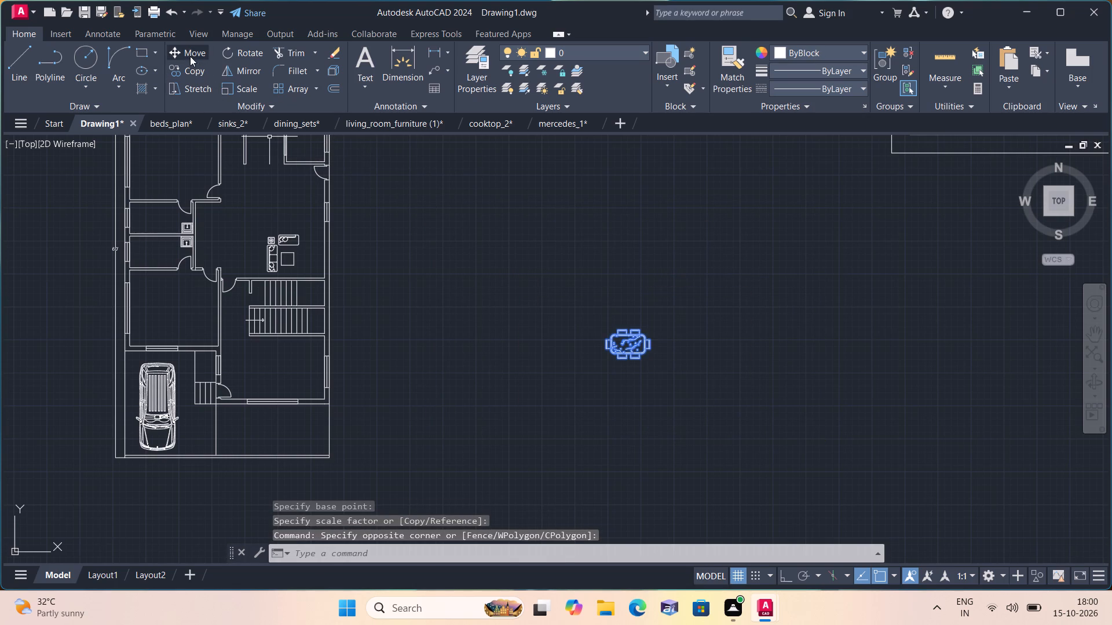
pyautogui.click(188, 55)
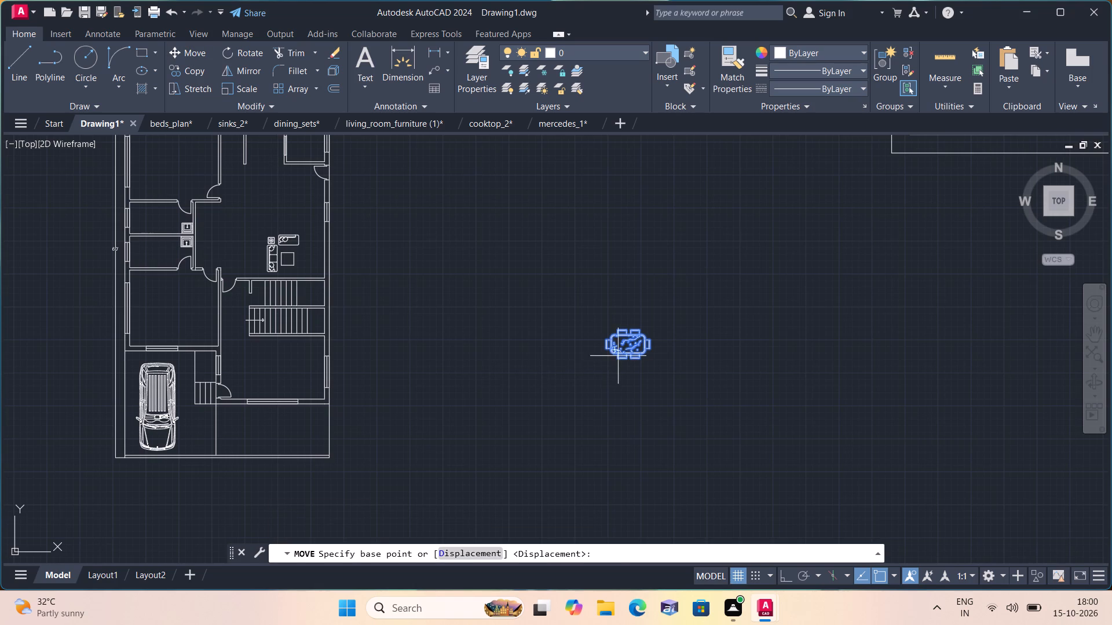
pyautogui.click(618, 356)
pyautogui.scroll(2, 269, 243)
pyautogui.moveTo(269, 242); pyautogui.dragTo(330, 420, button='middle')
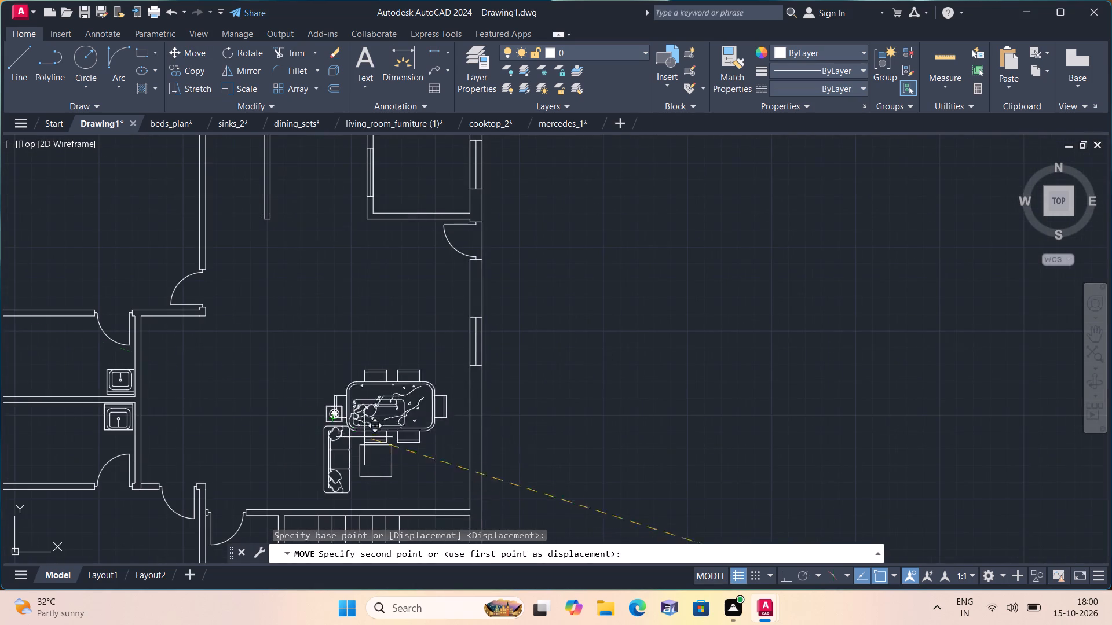
pyautogui.click(308, 332)
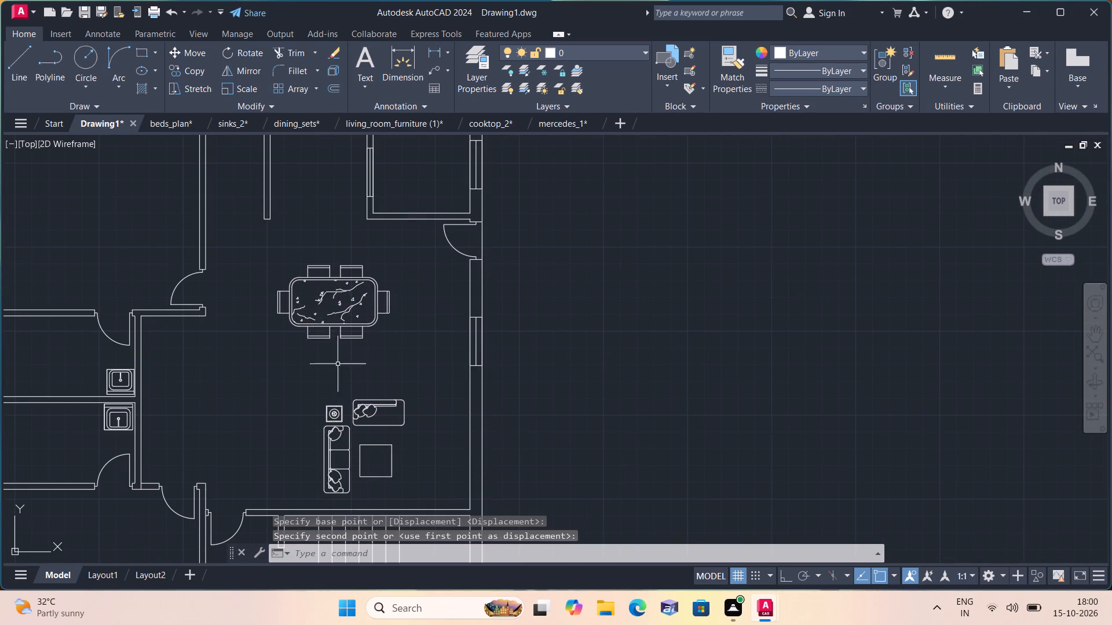
# Move the lower of the two oversized toilets, with its hinge end facing north, to the open space just northeast of the house plan.
pyautogui.scroll(-3, 398, 398)
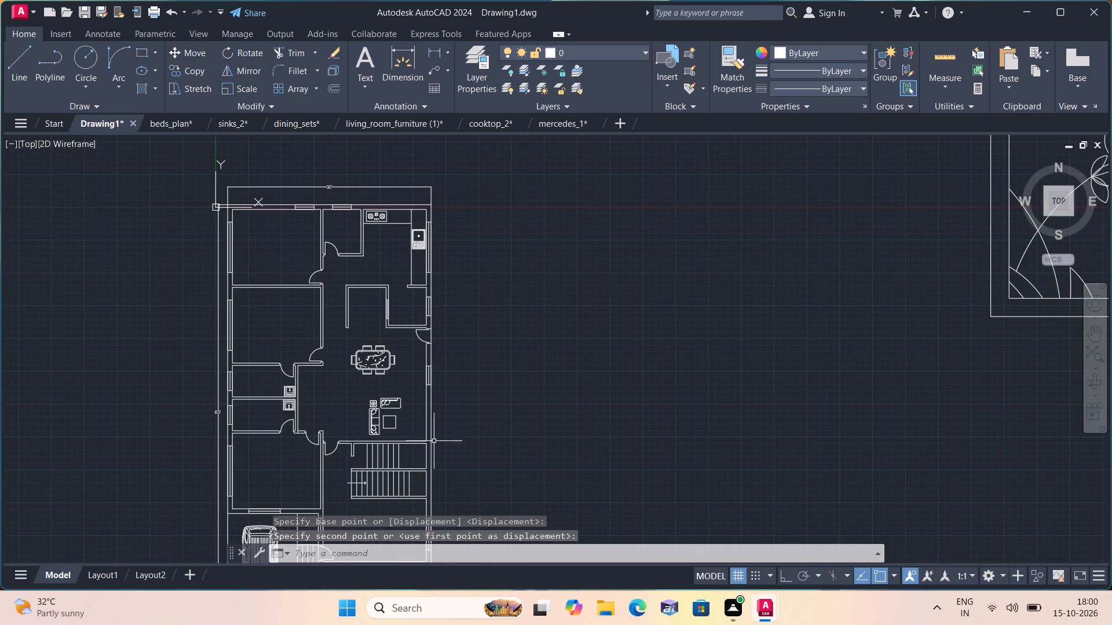
pyautogui.scroll(-4, 404, 393)
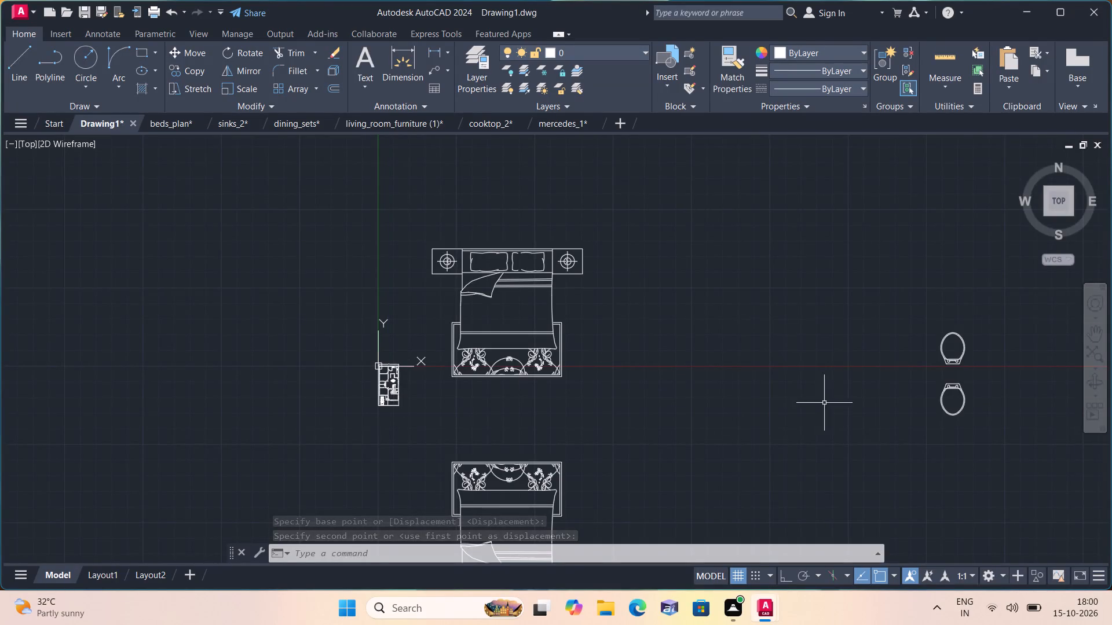
pyautogui.scroll(1, 894, 383)
pyautogui.click(929, 379)
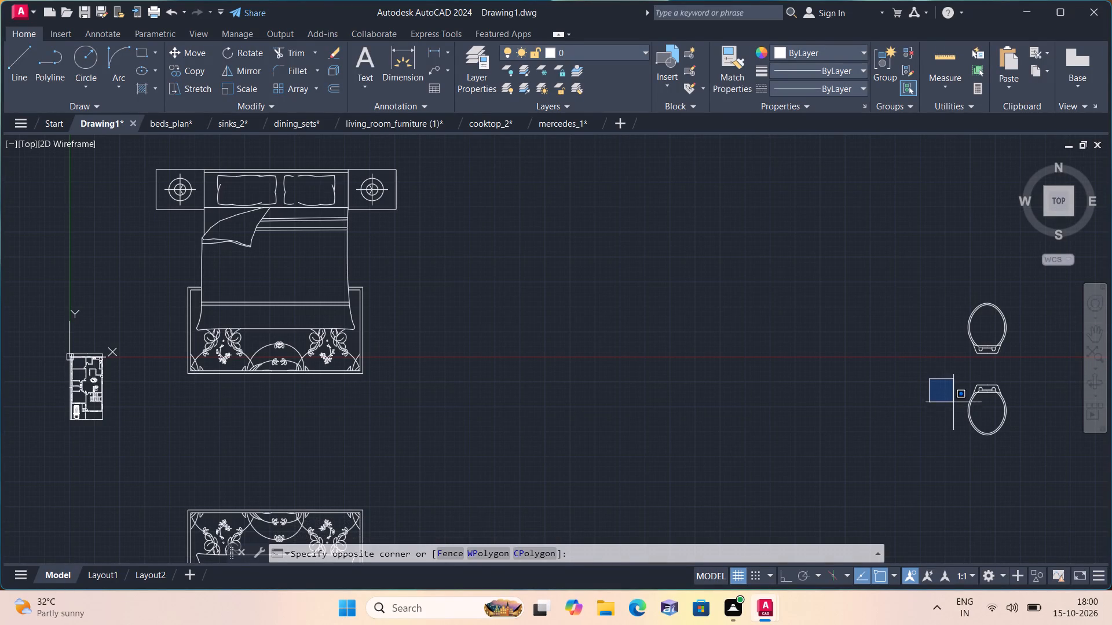
pyautogui.click(1077, 442)
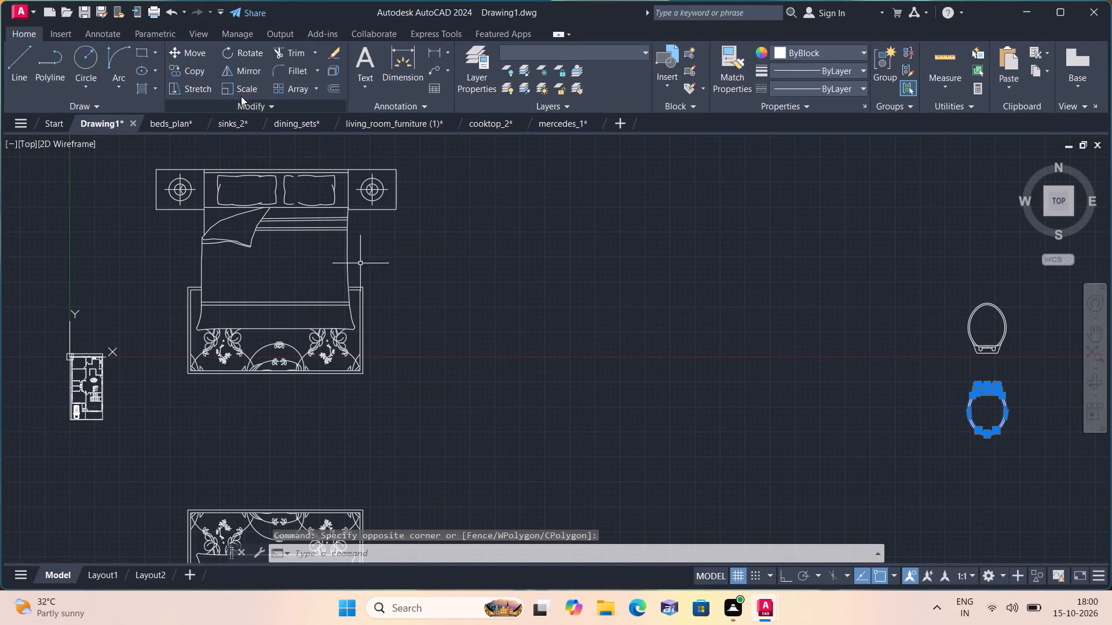
pyautogui.click(184, 50)
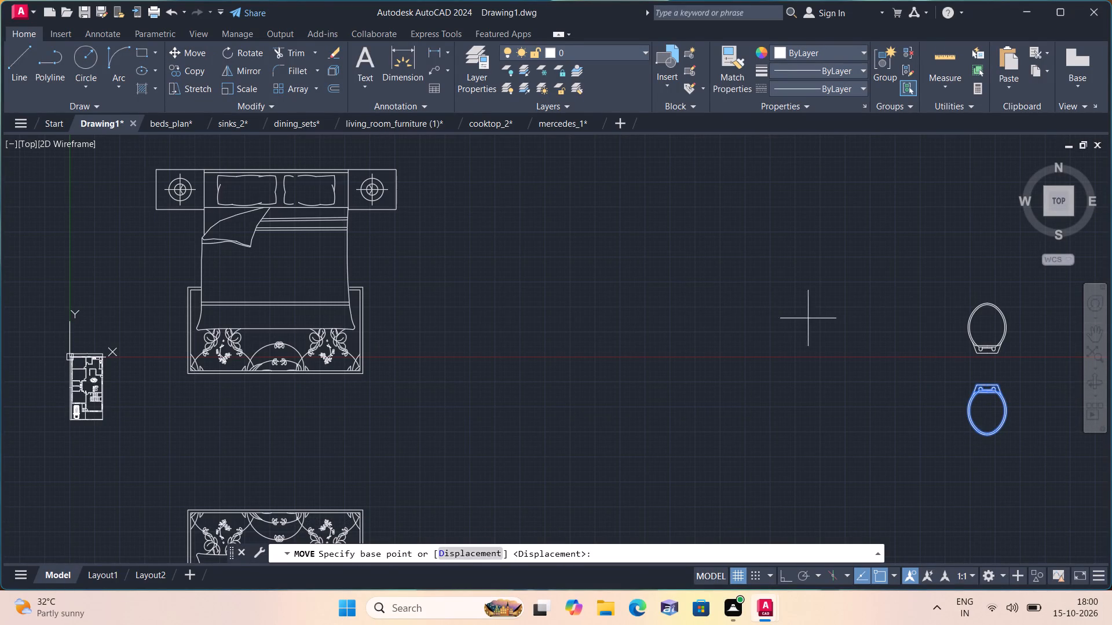
pyautogui.click(927, 410)
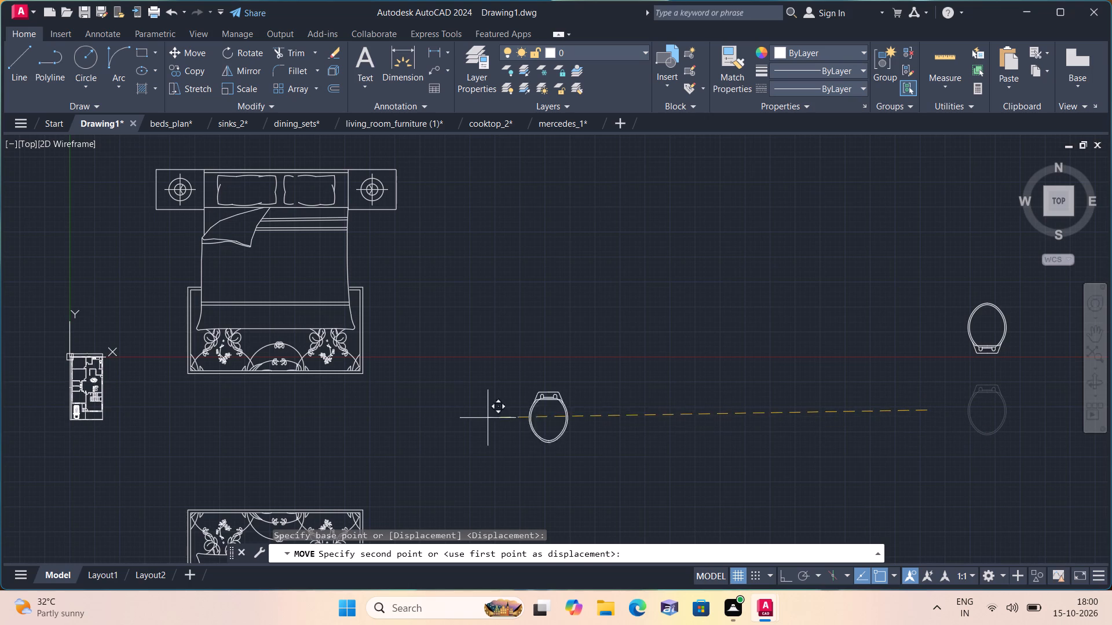
pyautogui.scroll(1, 45, 371)
pyautogui.scroll(4, 0, 343)
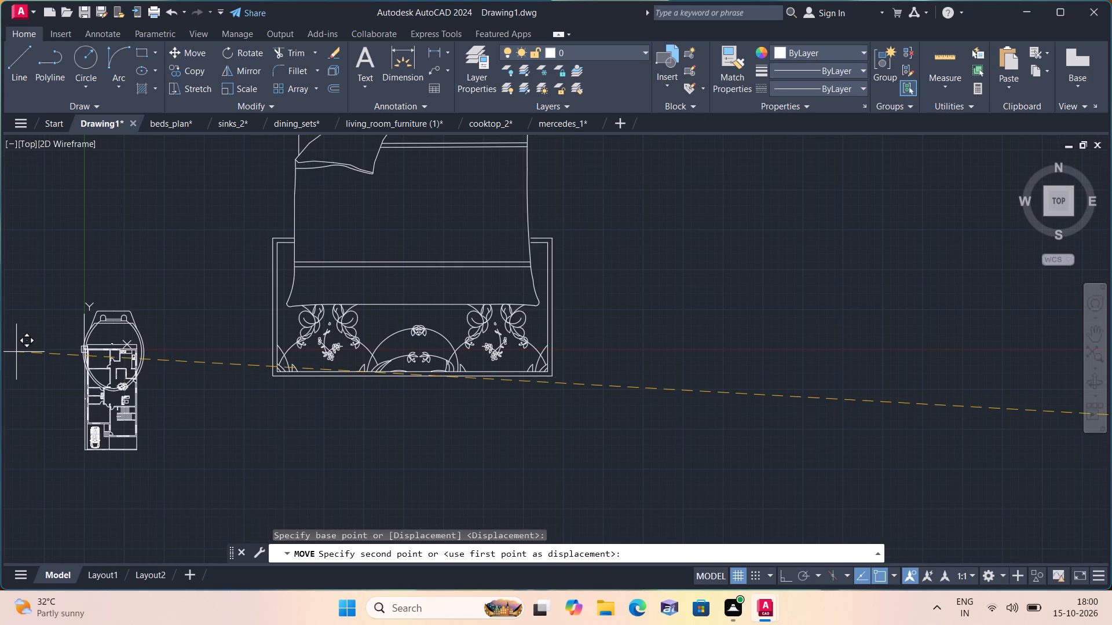
pyautogui.scroll(1, 67, 278)
pyautogui.scroll(2, 126, 334)
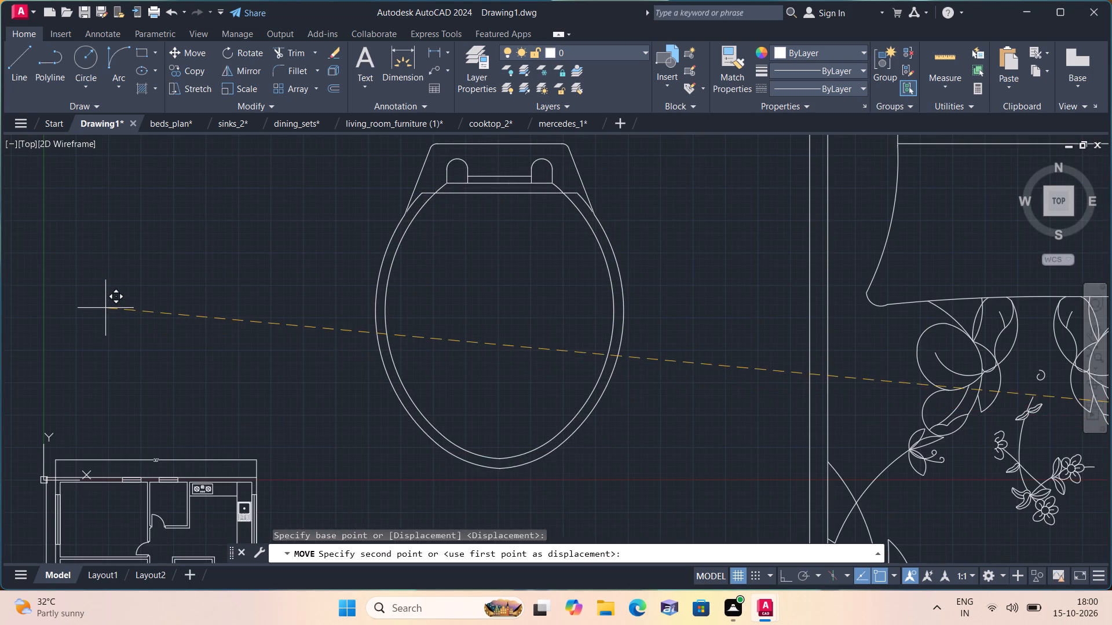
pyautogui.click(105, 306)
# Scale the oversized toilet beside the plan down freehand about a point inside its bowl to roughly suit the bathrooms.
pyautogui.scroll(-1, 108, 307)
pyautogui.click(180, 254)
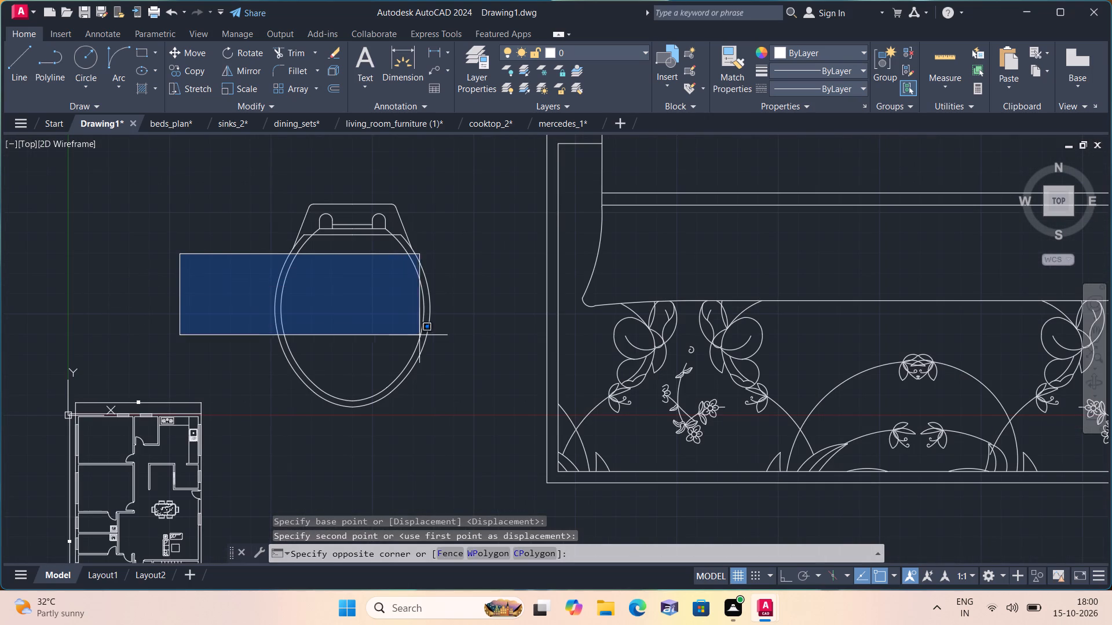
pyautogui.click(438, 365)
pyautogui.click(482, 388)
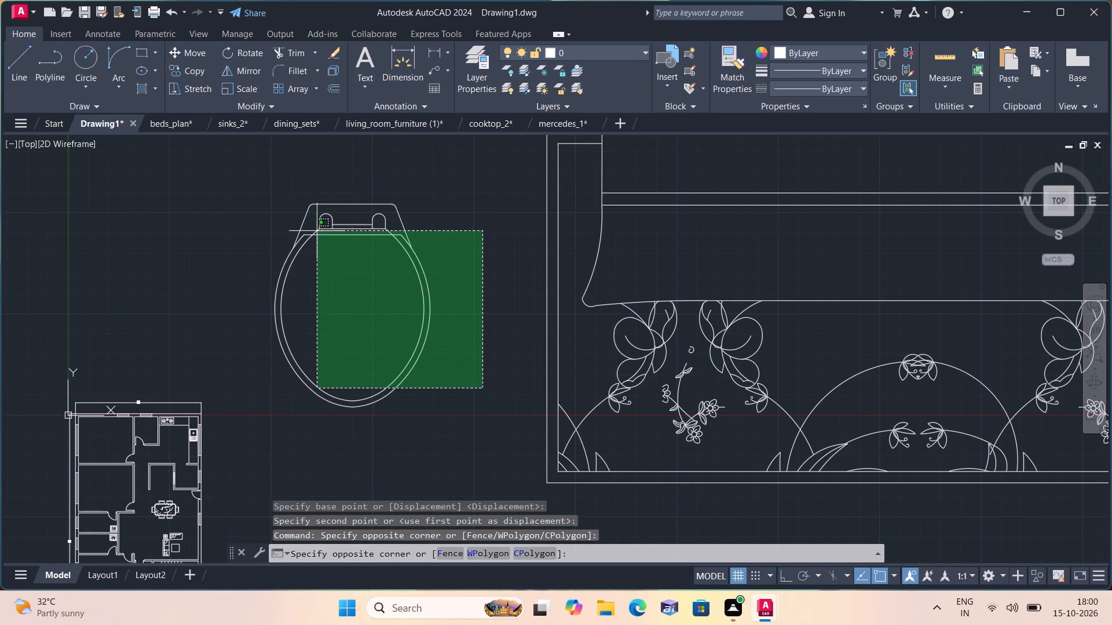
pyautogui.click(272, 197)
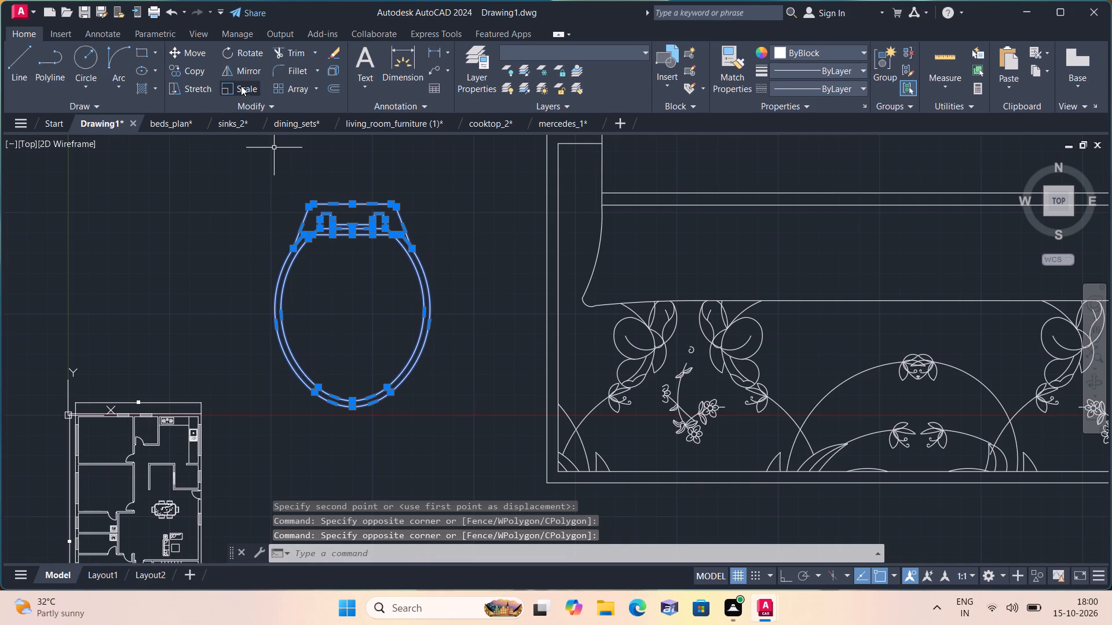
pyautogui.click(241, 86)
pyautogui.click(327, 270)
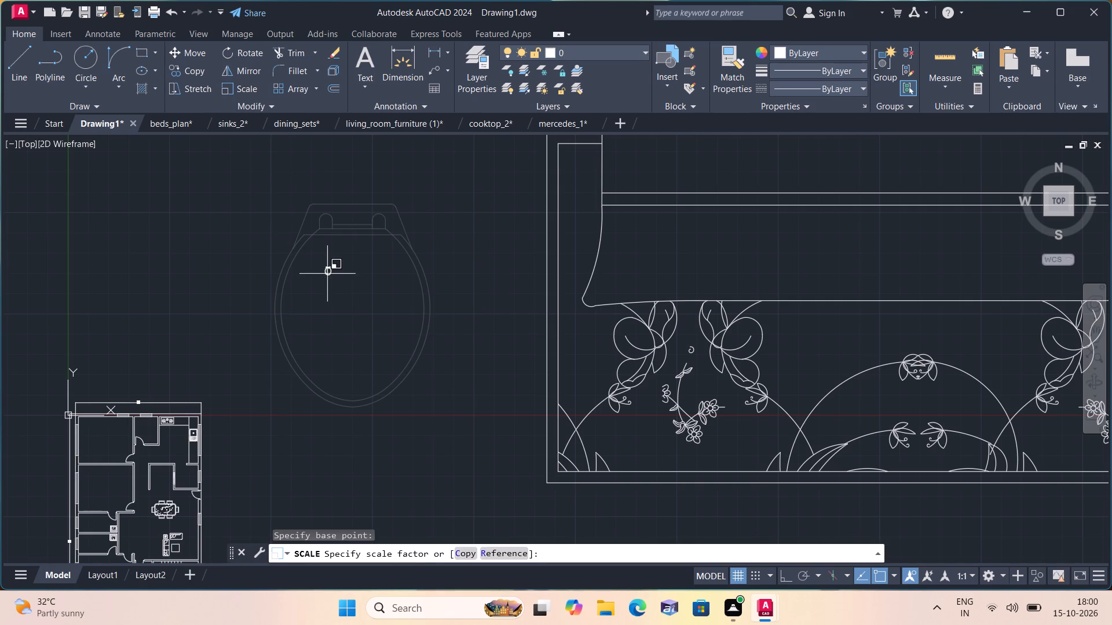
pyautogui.click(328, 276)
# Move the reduced toilet into the lower of the two adjoining bathrooms, between the window wall and the sink.
pyautogui.click(341, 285)
pyautogui.click(301, 252)
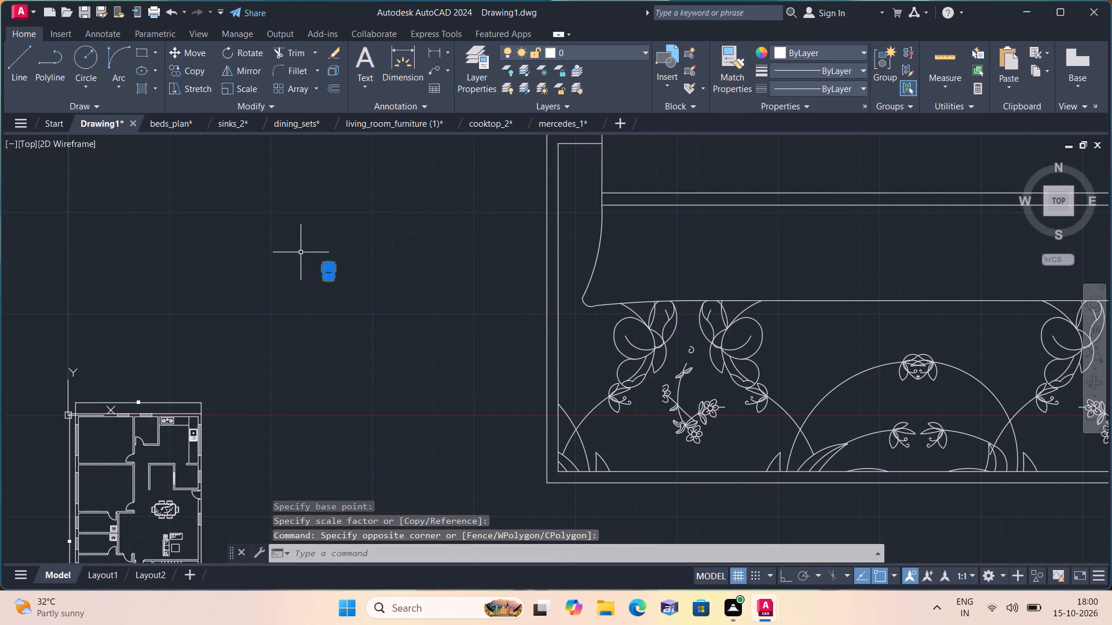
pyautogui.click(189, 51)
pyautogui.click(334, 277)
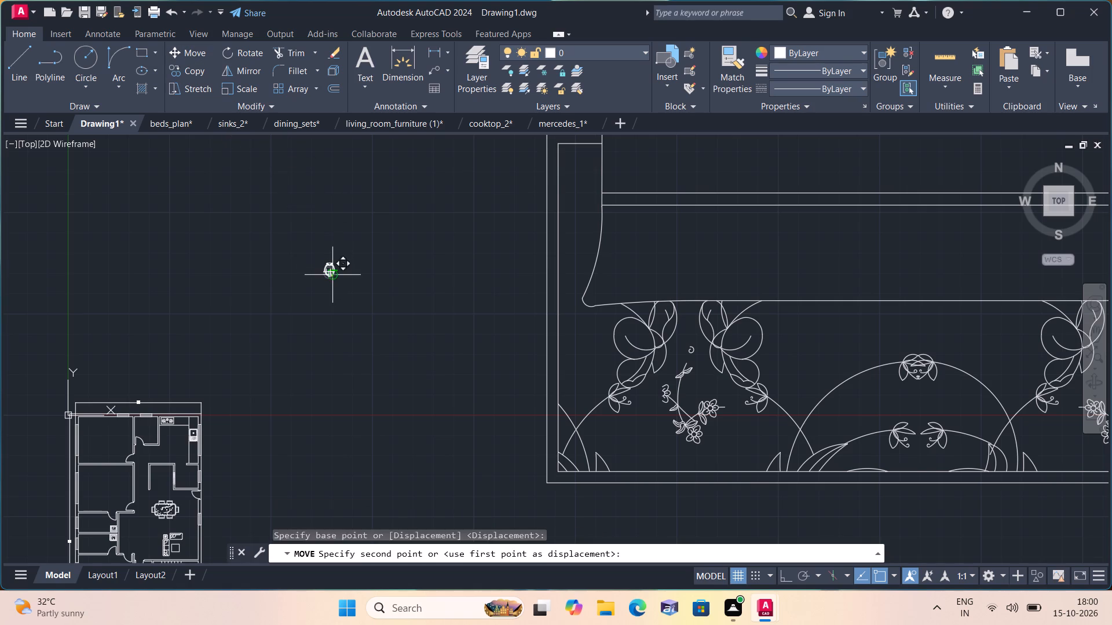
pyautogui.scroll(-1, 228, 519)
pyautogui.moveTo(223, 516); pyautogui.dragTo(302, 370, button='middle')
pyautogui.scroll(3, 189, 391)
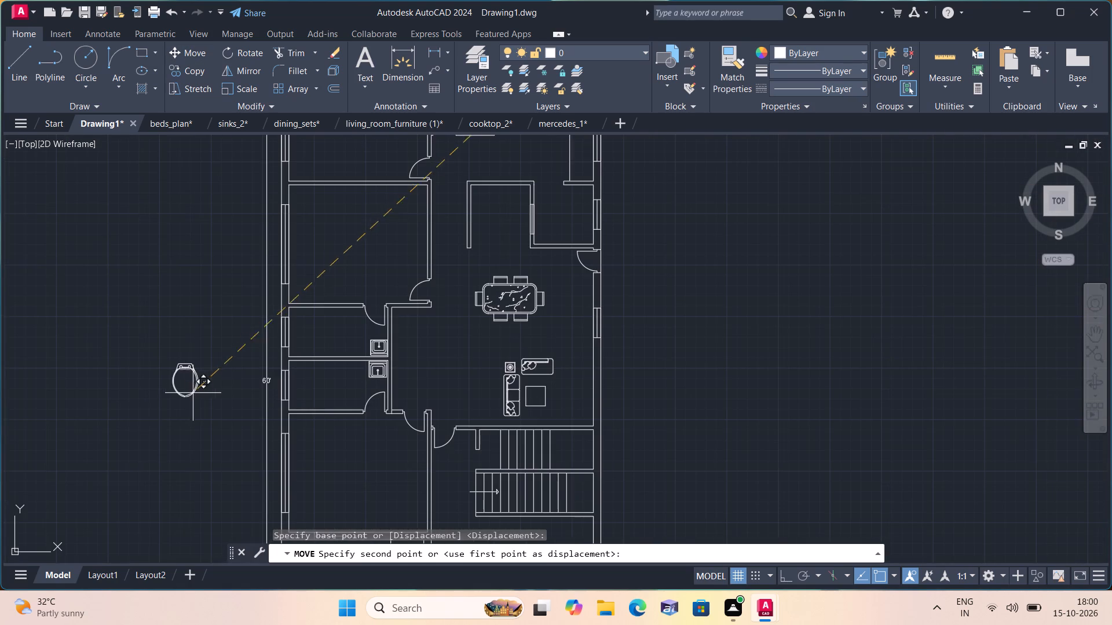
pyautogui.scroll(2, 342, 400)
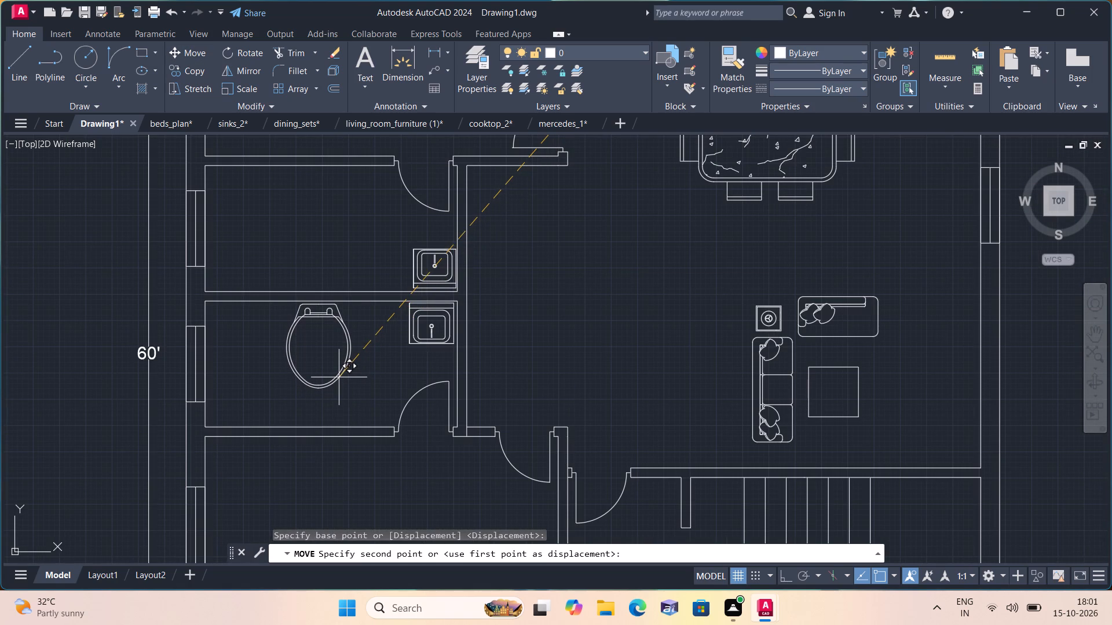
pyautogui.click(339, 377)
# Move the remaining oversized toilet, with its hinge end facing south, to the open space just west of the house plan.
pyautogui.scroll(-3, 339, 377)
pyautogui.scroll(-2, 481, 391)
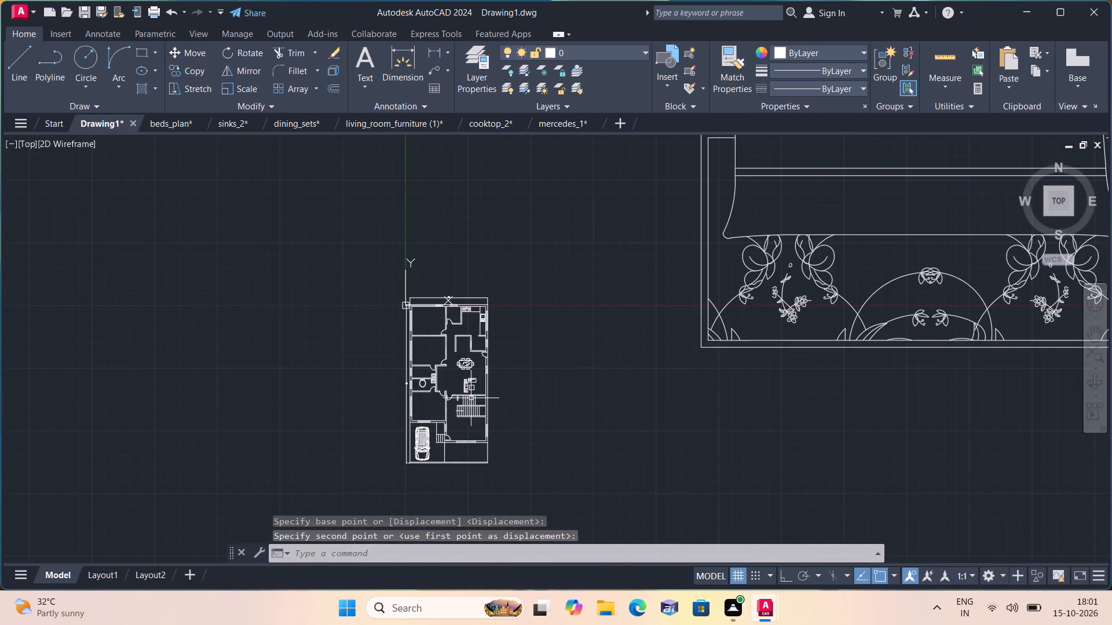
pyautogui.scroll(-2, 451, 400)
pyautogui.scroll(-1, 498, 435)
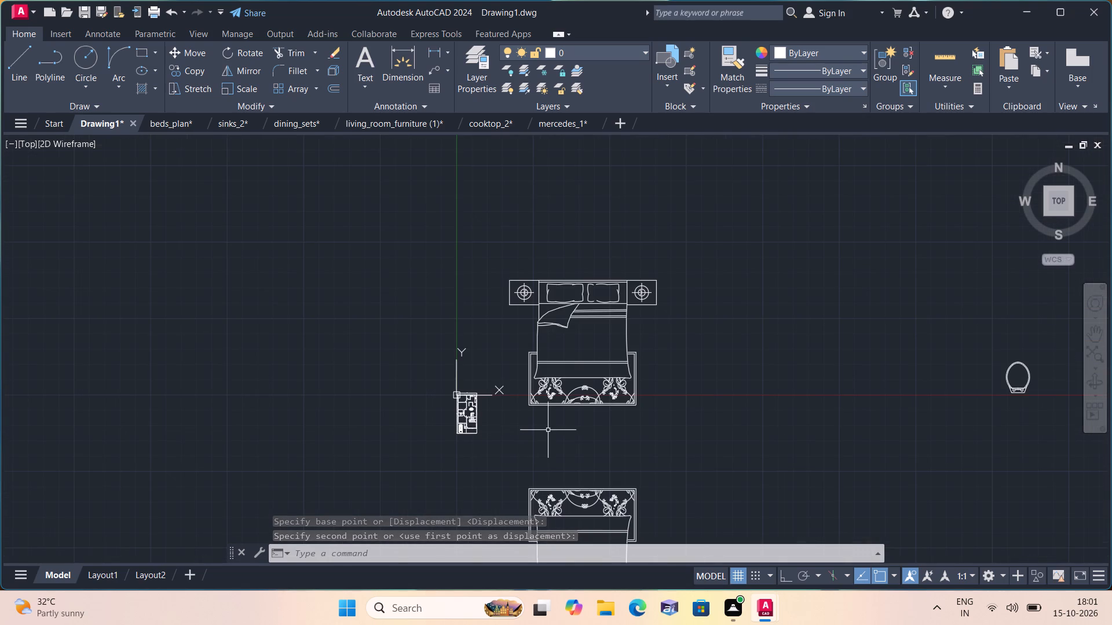
pyautogui.scroll(1, 711, 408)
pyautogui.scroll(1, 650, 395)
pyautogui.scroll(1, 555, 369)
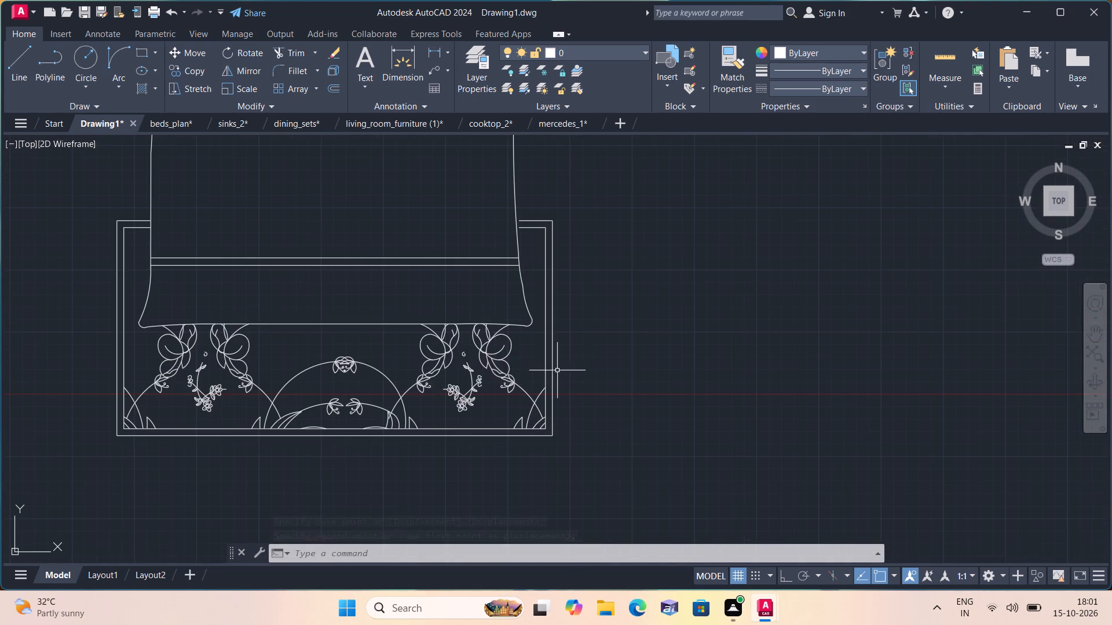
pyautogui.scroll(1, 579, 380)
pyautogui.scroll(-2, 415, 458)
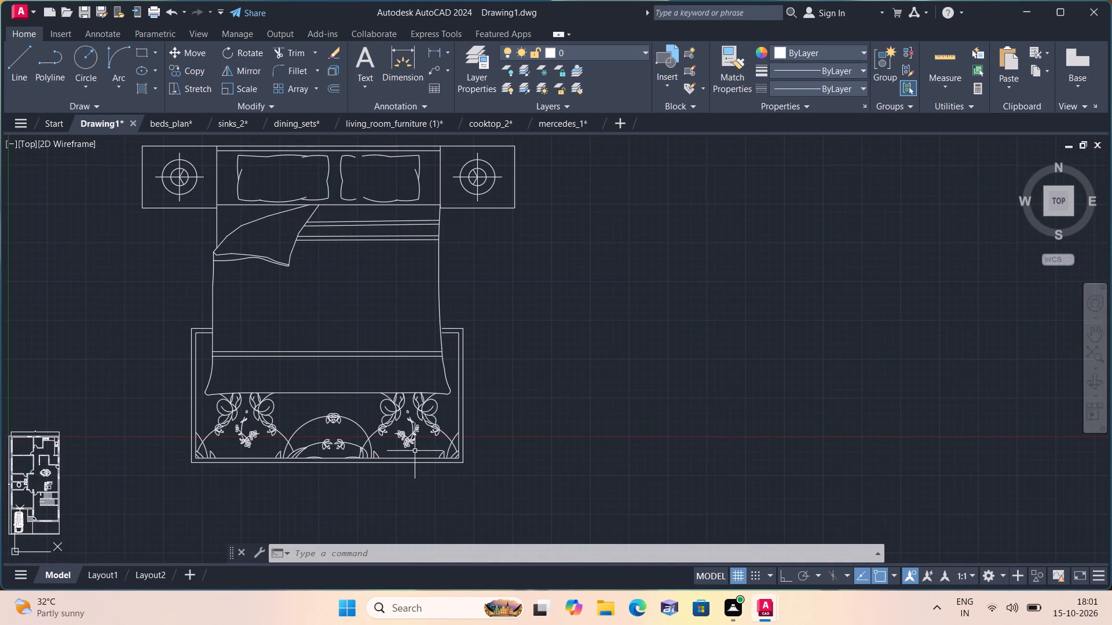
pyautogui.scroll(2, 426, 483)
pyautogui.moveTo(537, 514); pyautogui.dragTo(439, 425, button='middle')
pyautogui.scroll(-2, 383, 374)
pyautogui.moveTo(597, 428); pyautogui.dragTo(590, 424, button='middle')
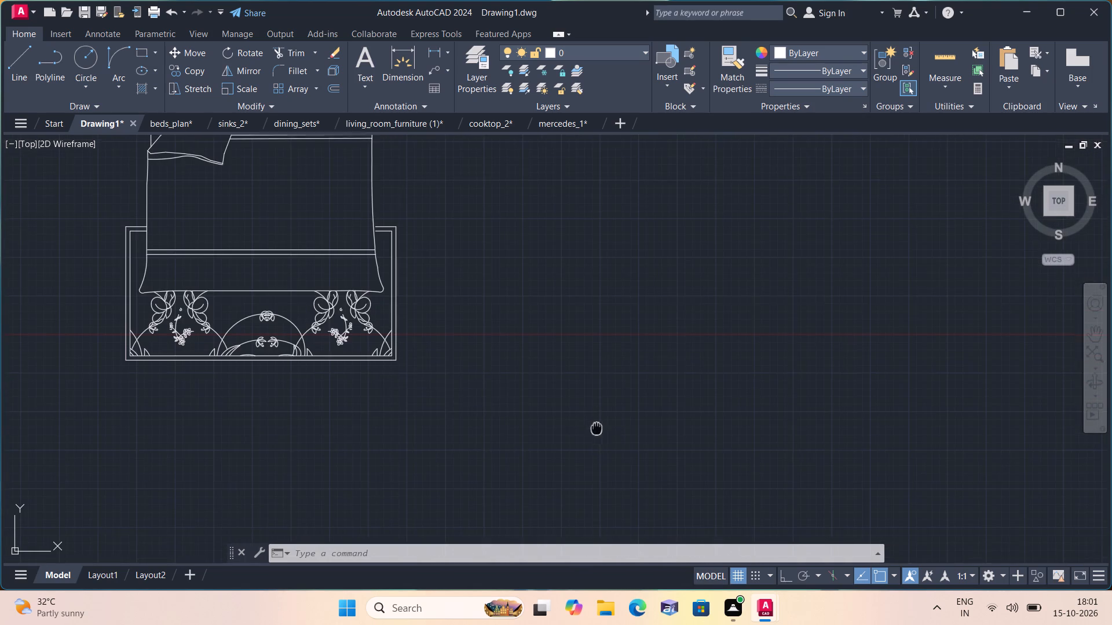
pyautogui.moveTo(590, 424); pyautogui.dragTo(482, 319, button='middle')
pyautogui.scroll(-1, 481, 317)
pyautogui.moveTo(996, 319); pyautogui.dragTo(991, 308)
pyautogui.click(912, 207)
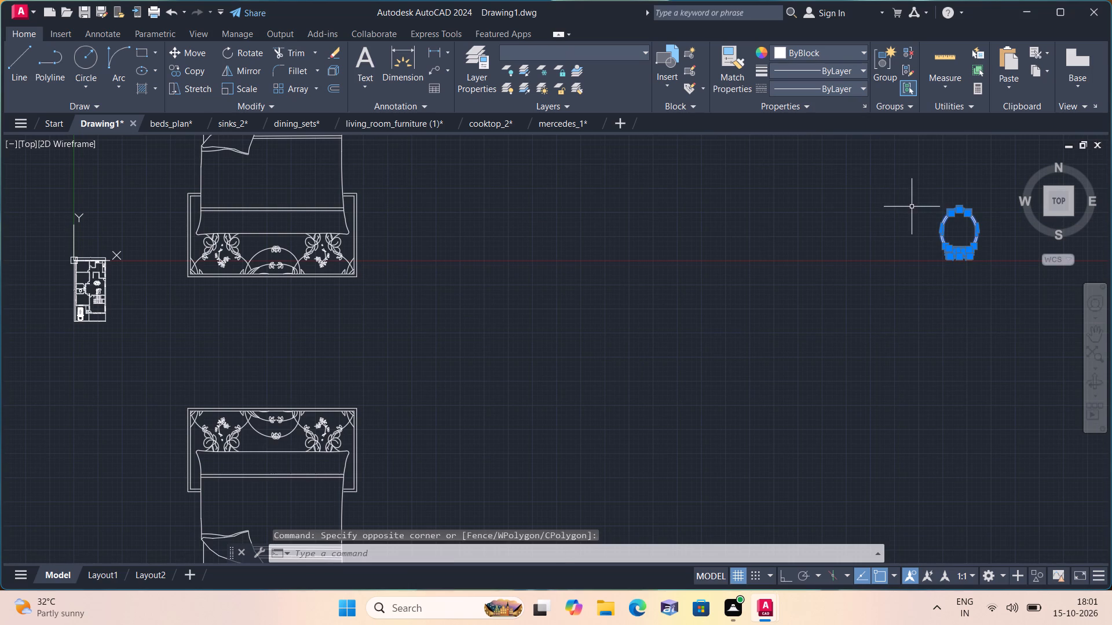
pyautogui.click(192, 52)
pyautogui.click(922, 274)
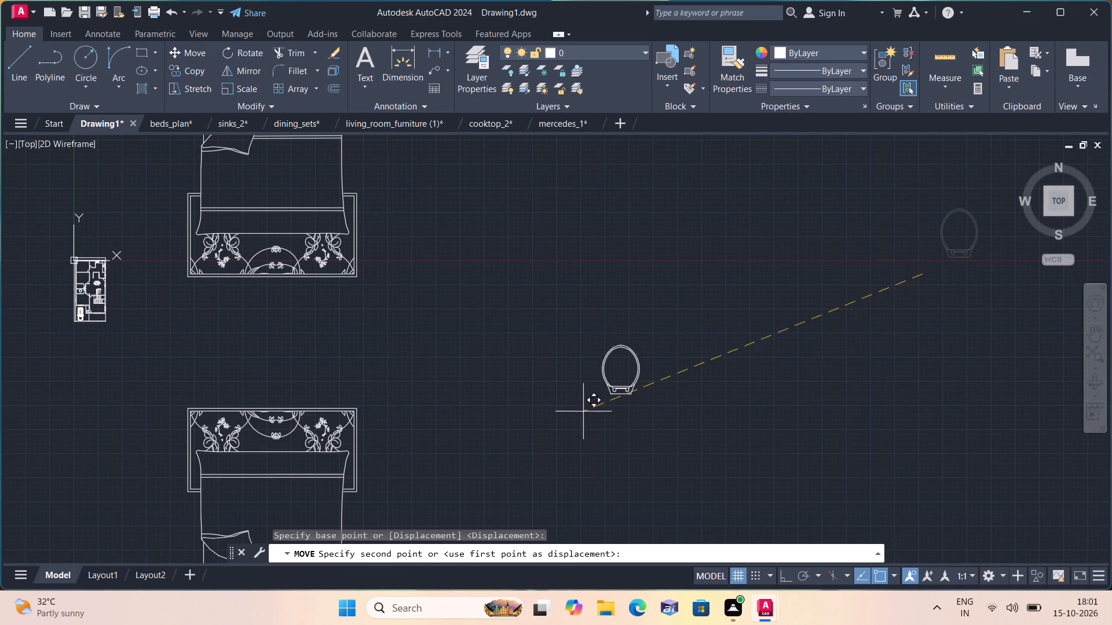
pyautogui.scroll(3, 54, 330)
pyautogui.moveTo(50, 328); pyautogui.dragTo(190, 411, button='middle')
pyautogui.scroll(-1, 50, 328)
pyautogui.click(82, 412)
# Scale the second toilet down freehand about a point inside its bowl to roughly match the toilet already in the bathroom.
pyautogui.scroll(2, 143, 362)
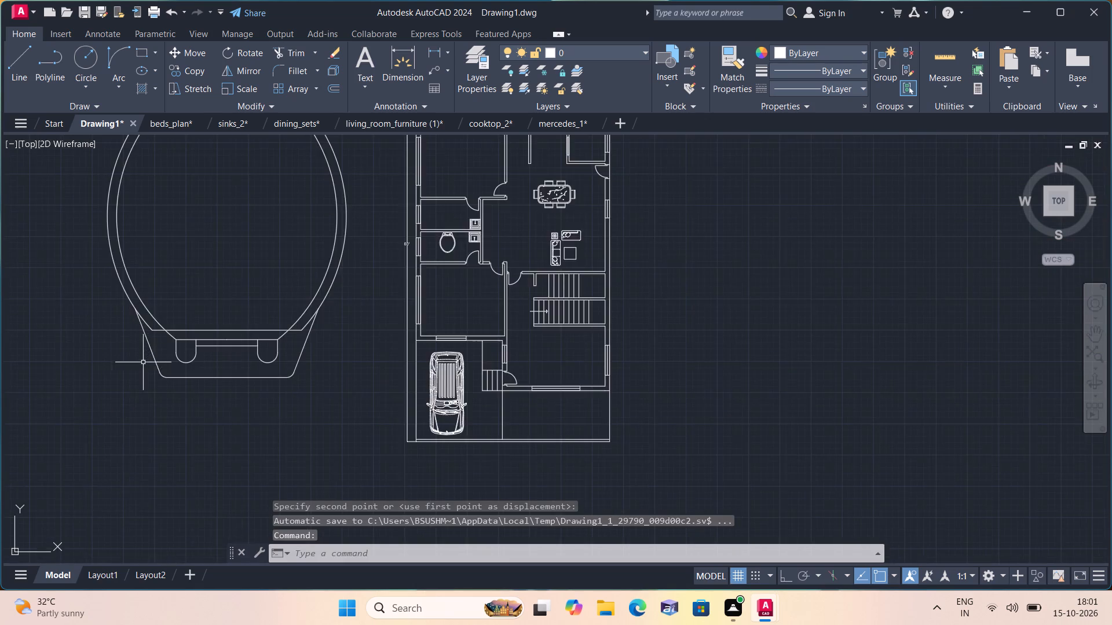
pyautogui.scroll(1, 202, 362)
pyautogui.moveTo(444, 431); pyautogui.dragTo(398, 382)
pyautogui.click(0, 228)
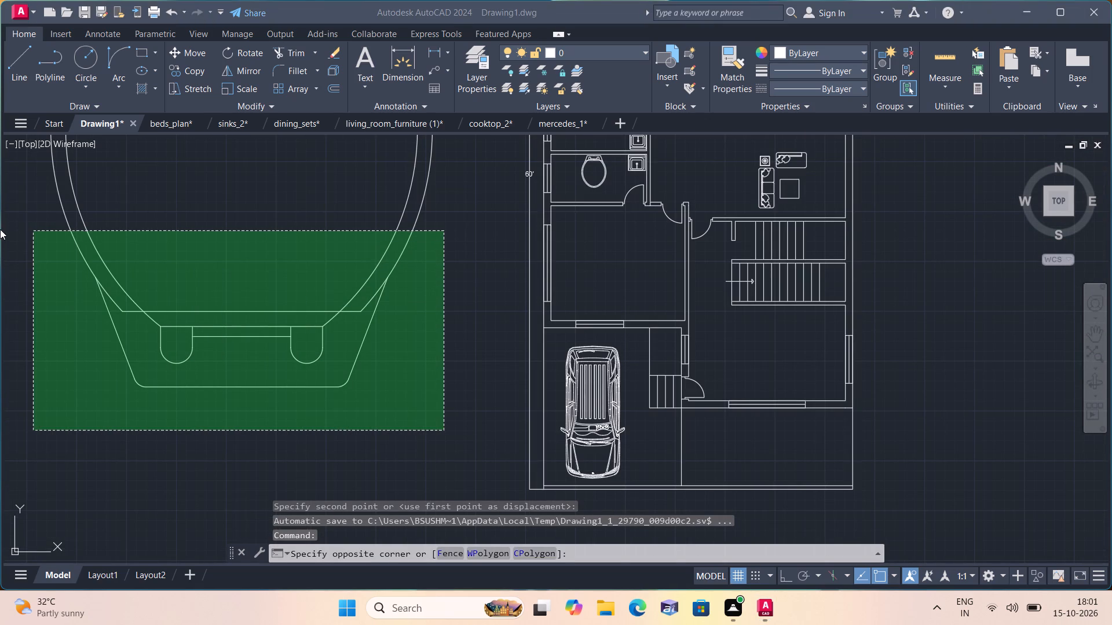
pyautogui.click(91, 276)
pyautogui.click(64, 251)
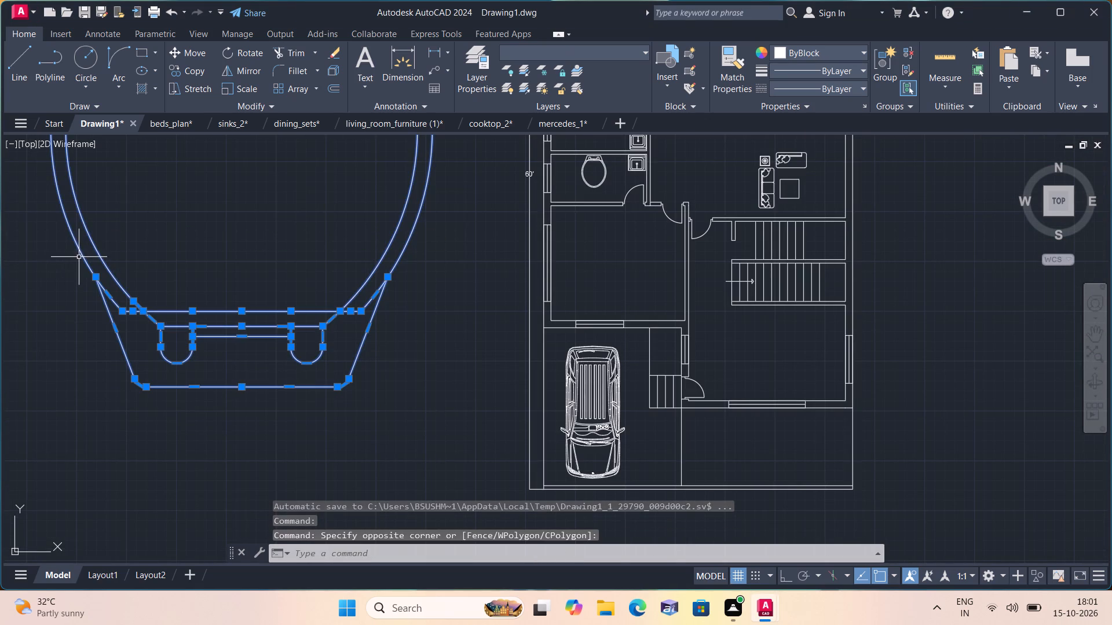
pyautogui.click(248, 89)
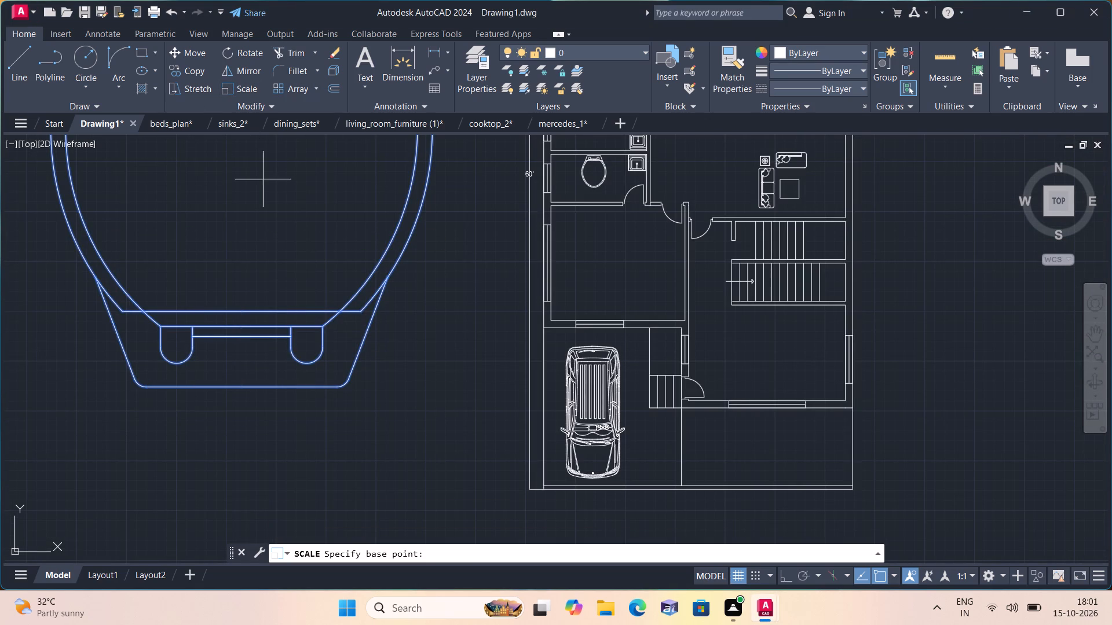
pyautogui.click(269, 198)
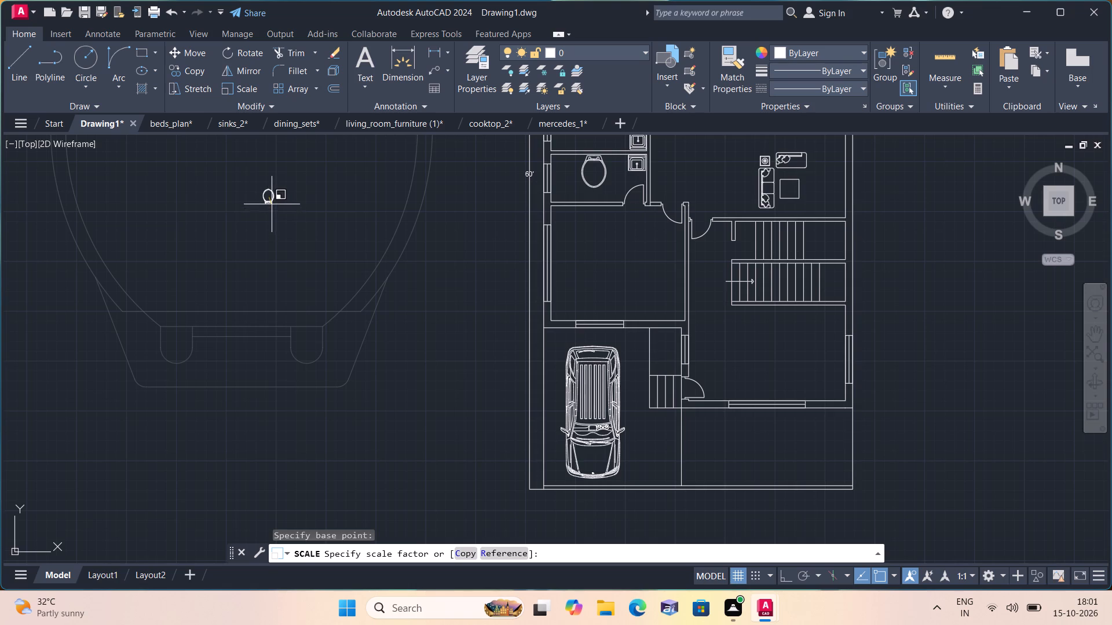
pyautogui.click(275, 208)
# Move the reduced second toilet into the upper of the two adjoining bathrooms, with its hinge end close to the shared wall.
pyautogui.click(305, 214)
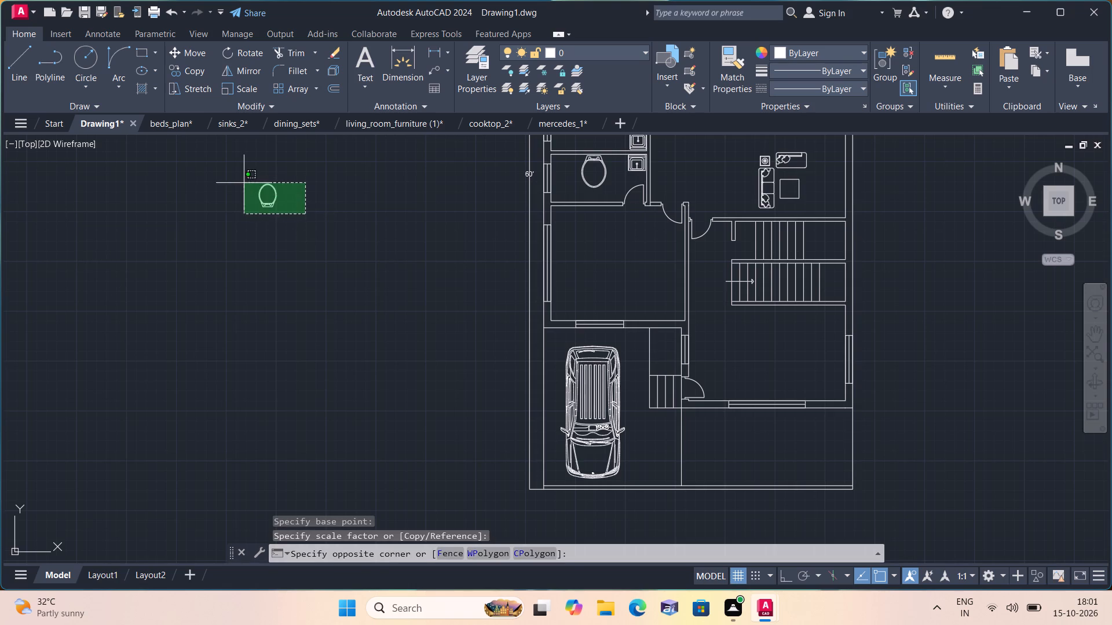
pyautogui.click(239, 179)
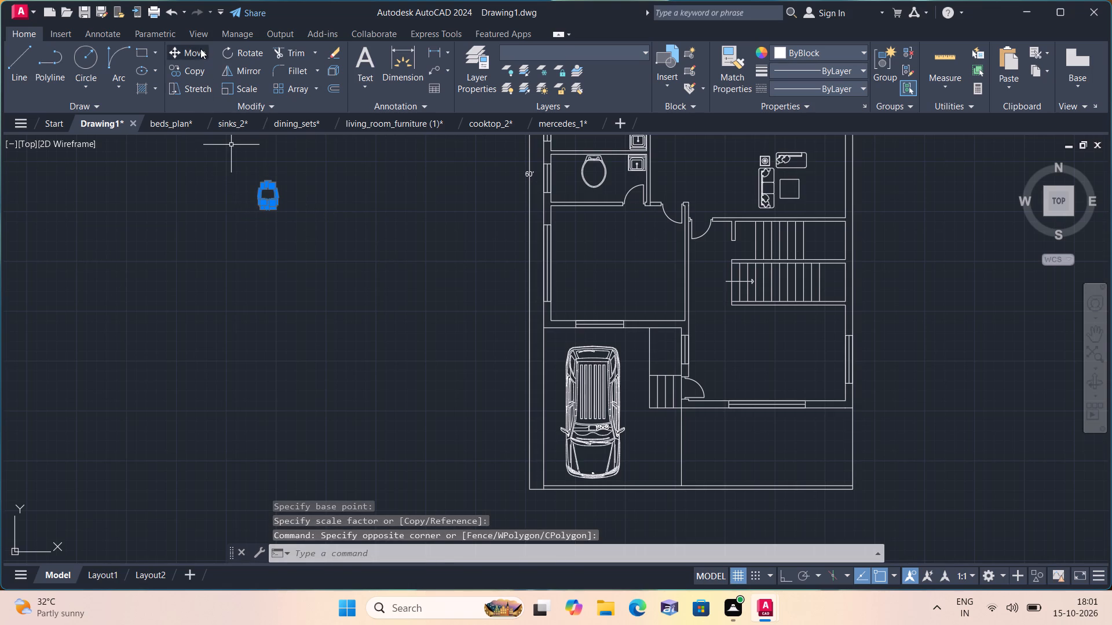
pyautogui.click(188, 53)
pyautogui.click(268, 188)
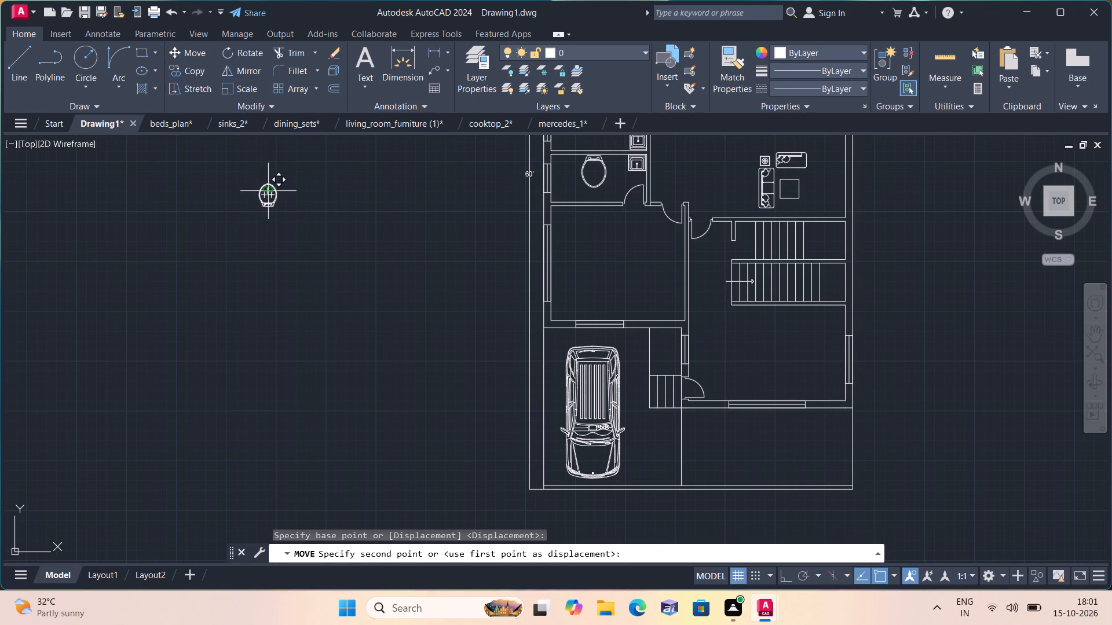
pyautogui.scroll(-1, 336, 246)
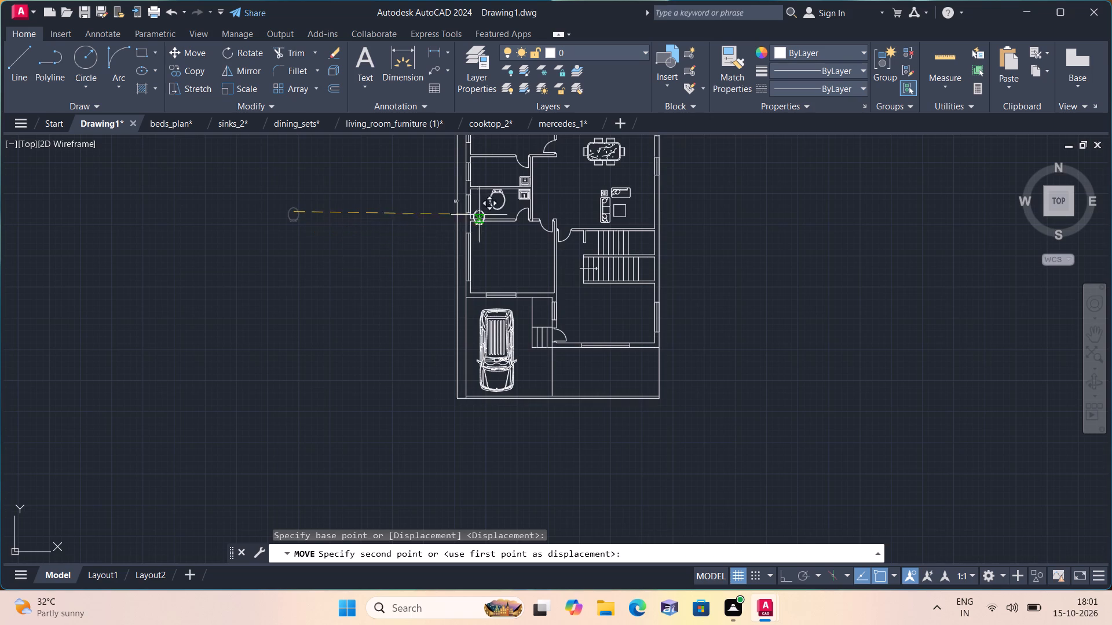
pyautogui.scroll(2, 495, 203)
pyautogui.moveTo(508, 149); pyautogui.dragTo(510, 345, button='middle')
pyautogui.scroll(2, 510, 346)
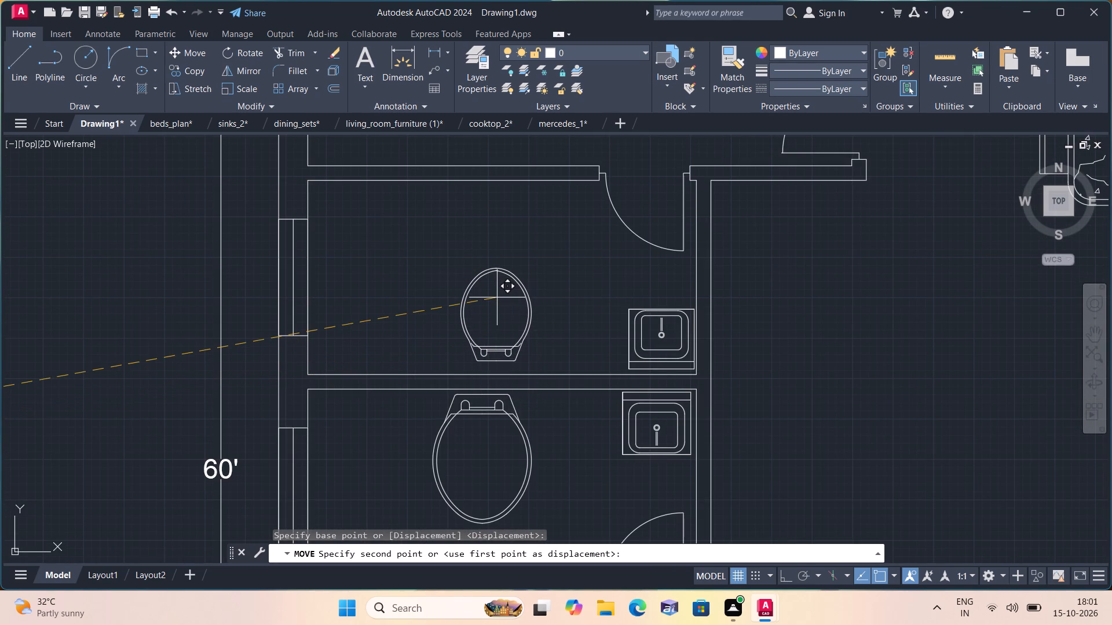
pyautogui.click(494, 307)
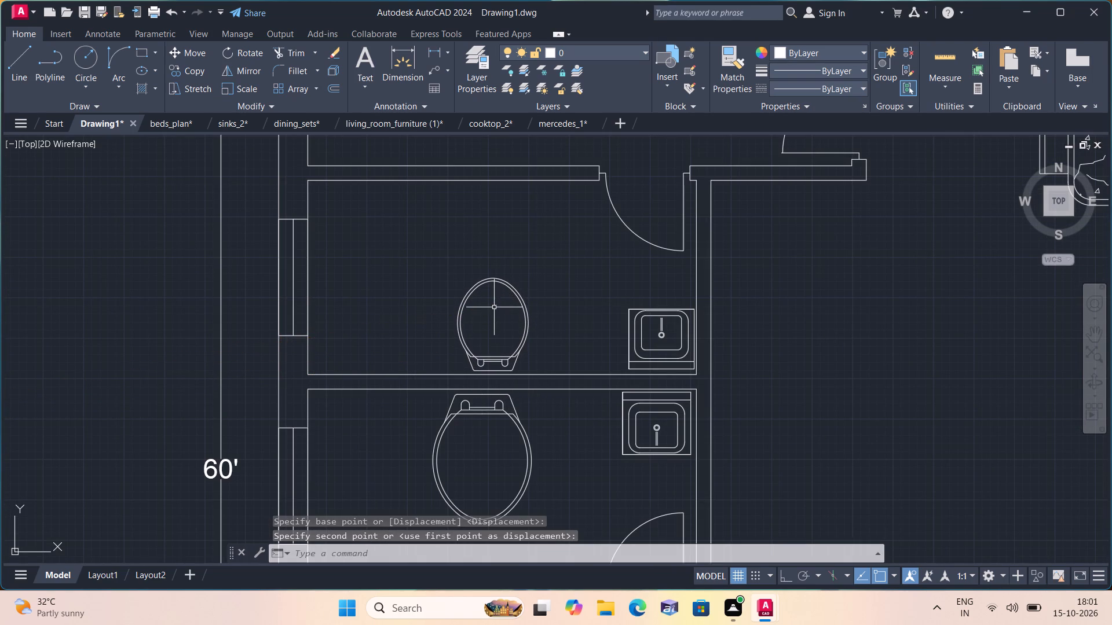
# Scale the toilet in the lower bathroom down further, freehand, about a point inside its bowl.
pyautogui.moveTo(541, 472); pyautogui.dragTo(553, 410, button='middle')
pyautogui.scroll(-1, 539, 469)
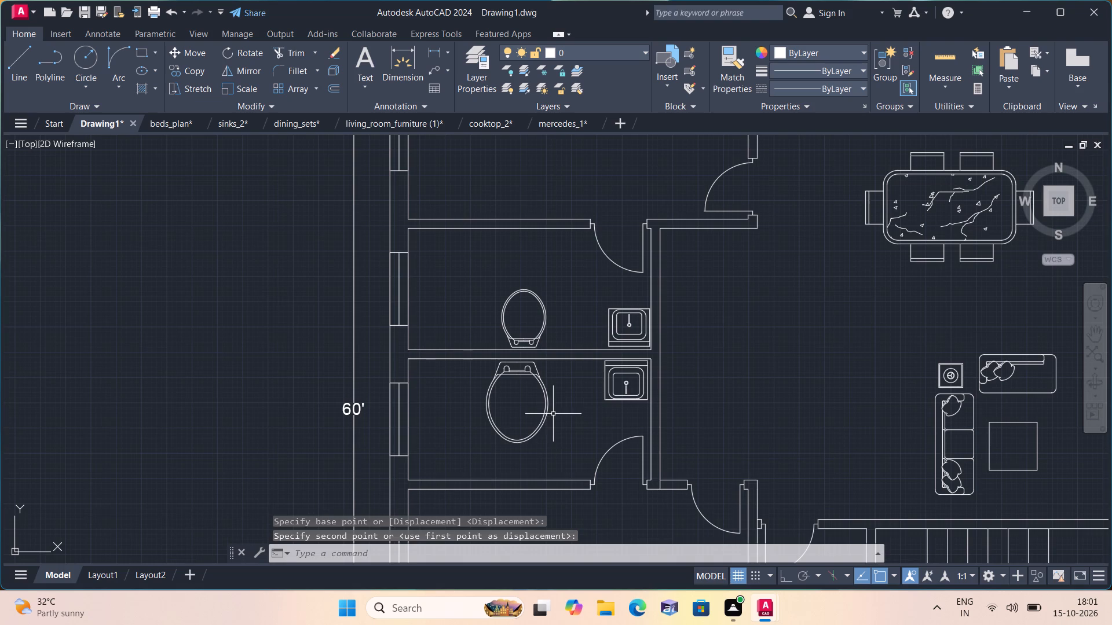
pyautogui.click(570, 431)
pyautogui.scroll(2, 472, 386)
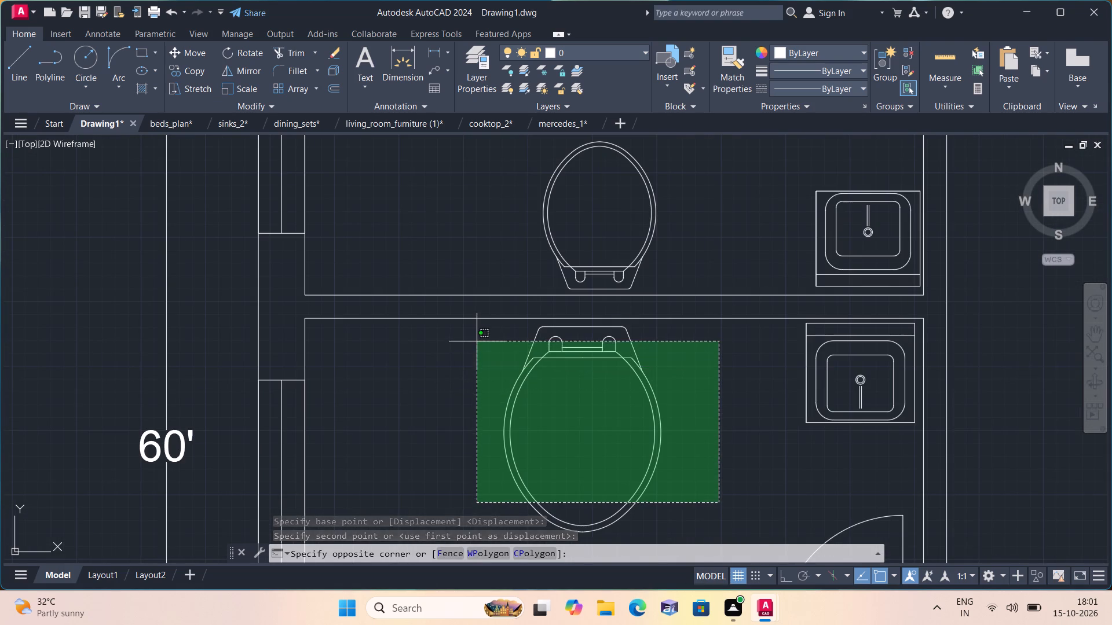
pyautogui.click(477, 341)
pyautogui.click(248, 86)
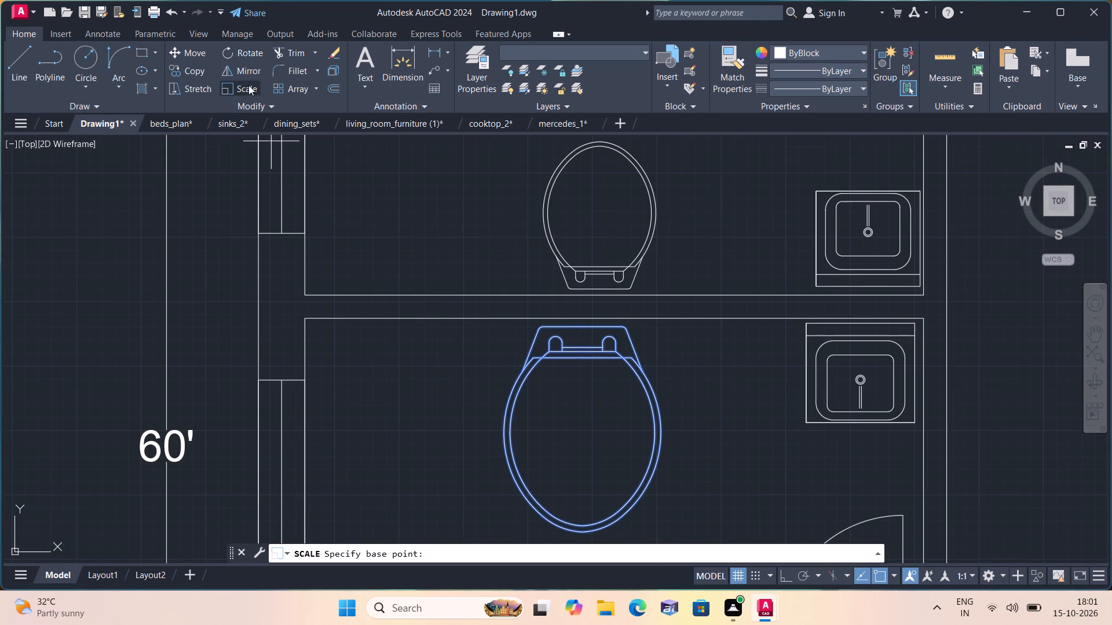
pyautogui.click(564, 398)
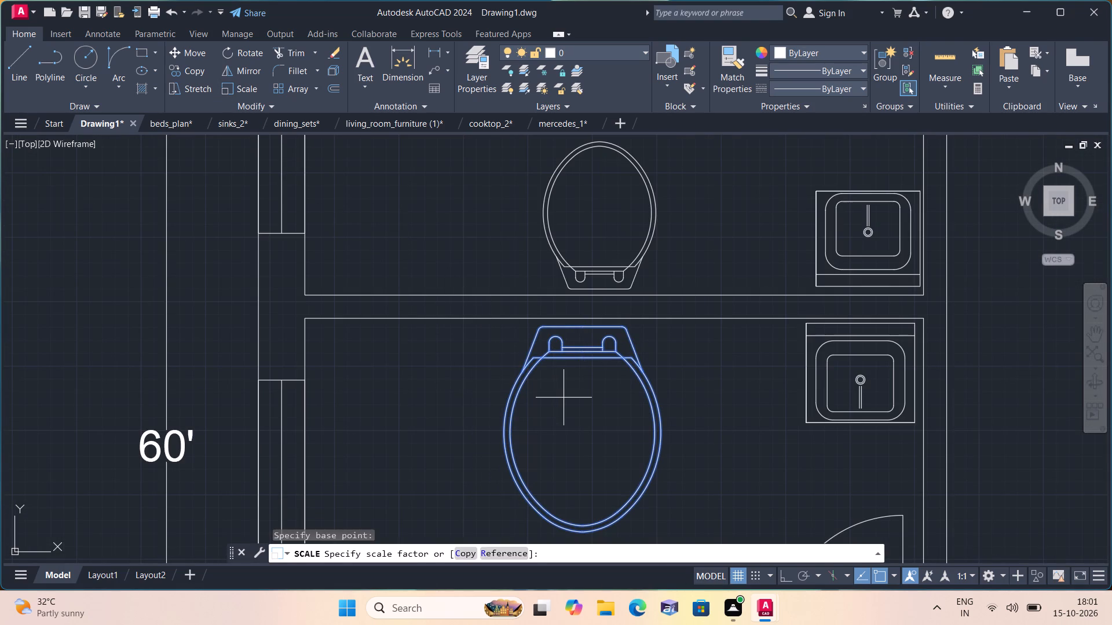
pyautogui.click(587, 341)
# Move the lower bathroom's toilet north so its hinge end sits against the wall shared with the upper bathroom.
pyautogui.click(654, 502)
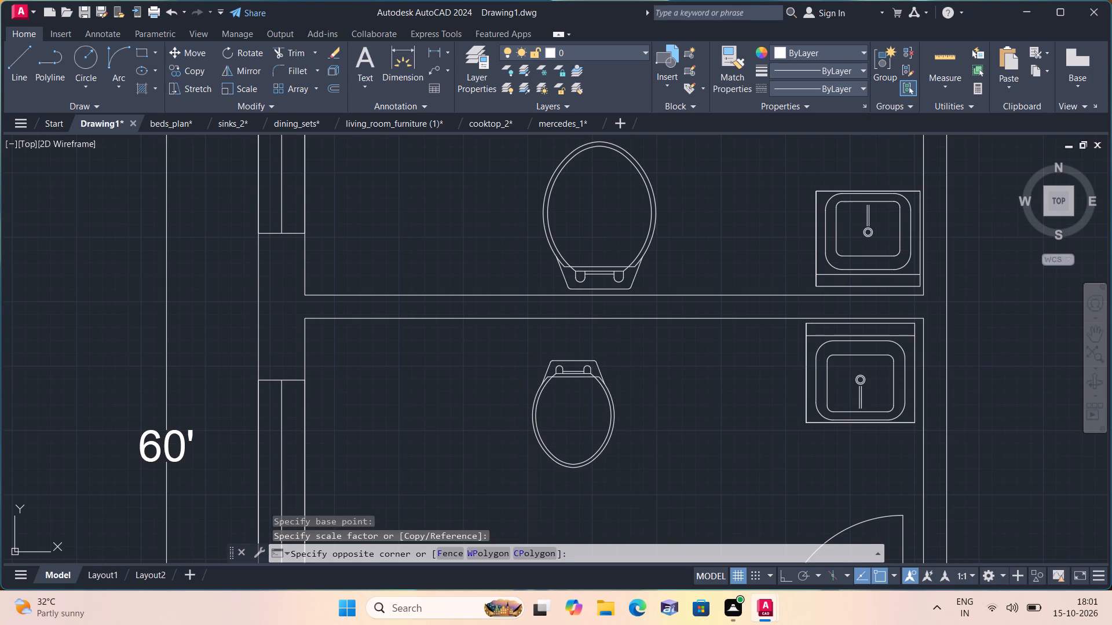
pyautogui.click(450, 343)
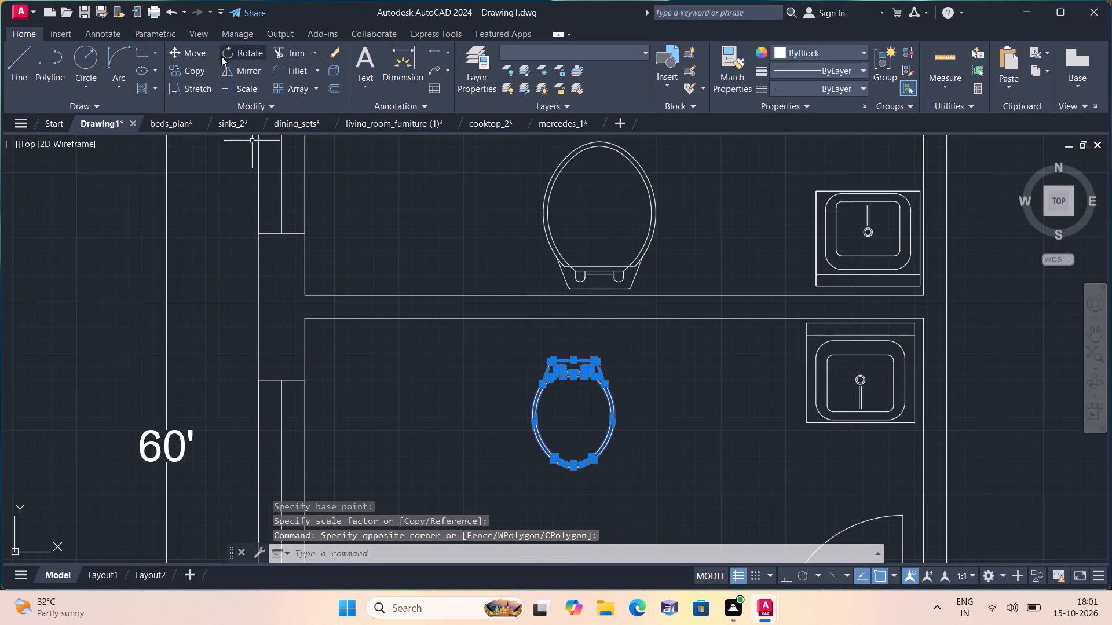
pyautogui.click(196, 51)
pyautogui.click(586, 416)
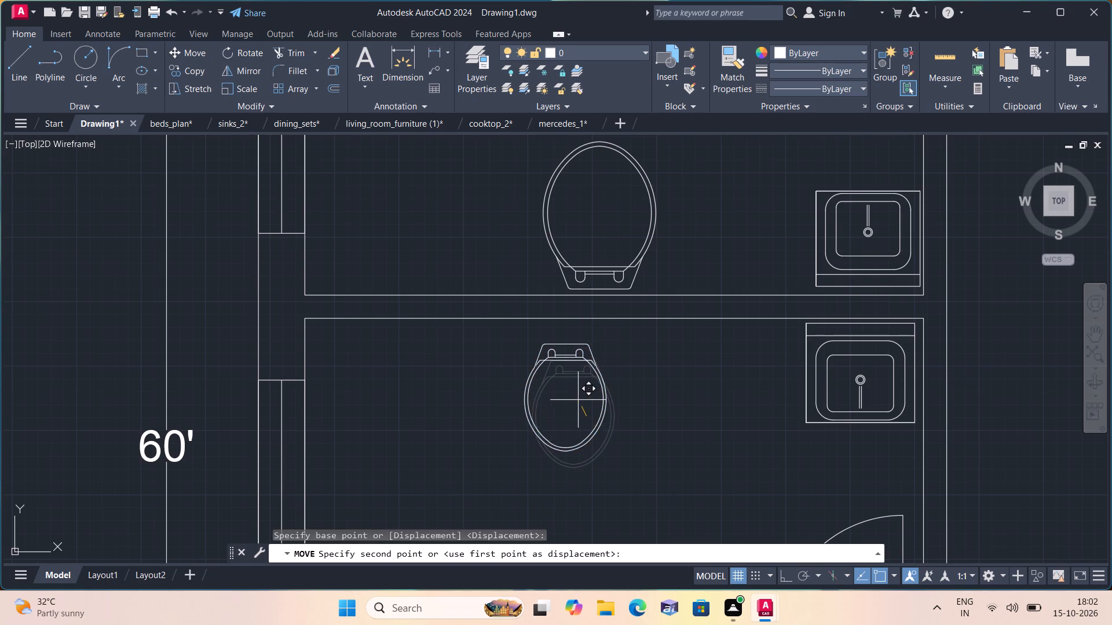
pyautogui.click(588, 378)
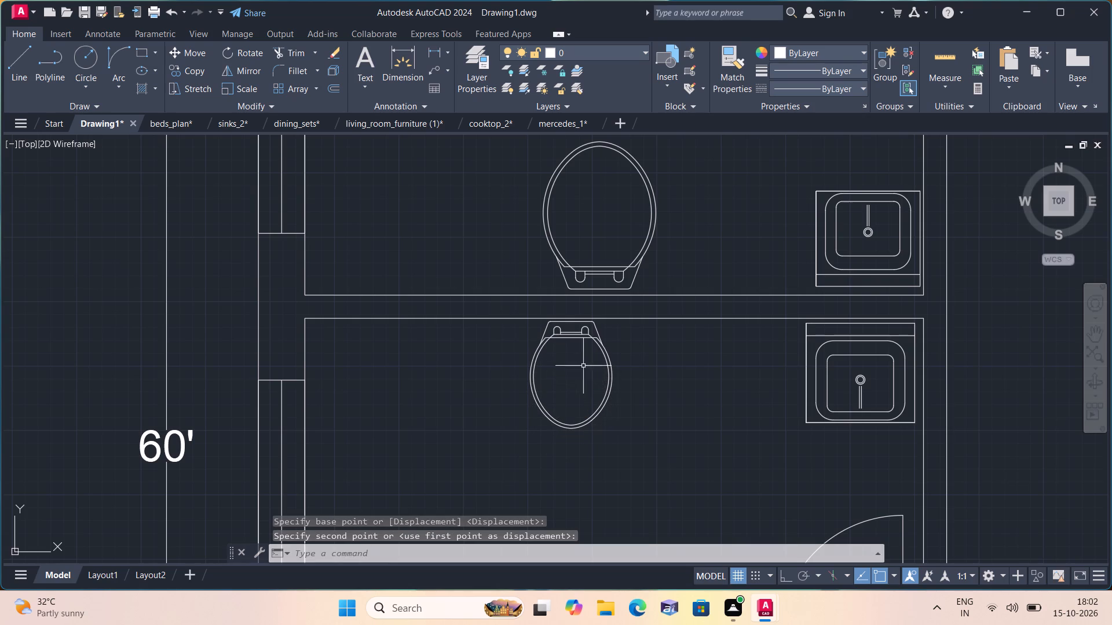
# Scale the southern oversized bed, southeast of the house plan, down freehand about a point on its mattress to roughly suit the rooms.
pyautogui.scroll(-4, 618, 286)
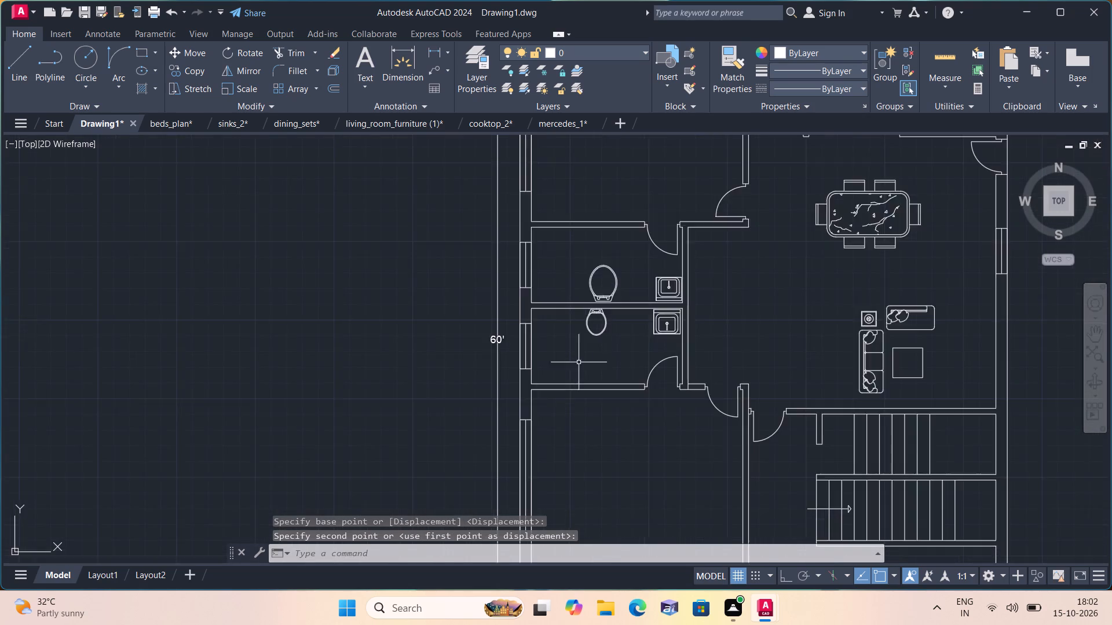
pyautogui.scroll(-1, 555, 391)
pyautogui.scroll(1, 553, 395)
pyautogui.moveTo(553, 394); pyautogui.dragTo(478, 491, button='middle')
pyautogui.scroll(-1, 553, 394)
pyautogui.scroll(-1, 473, 476)
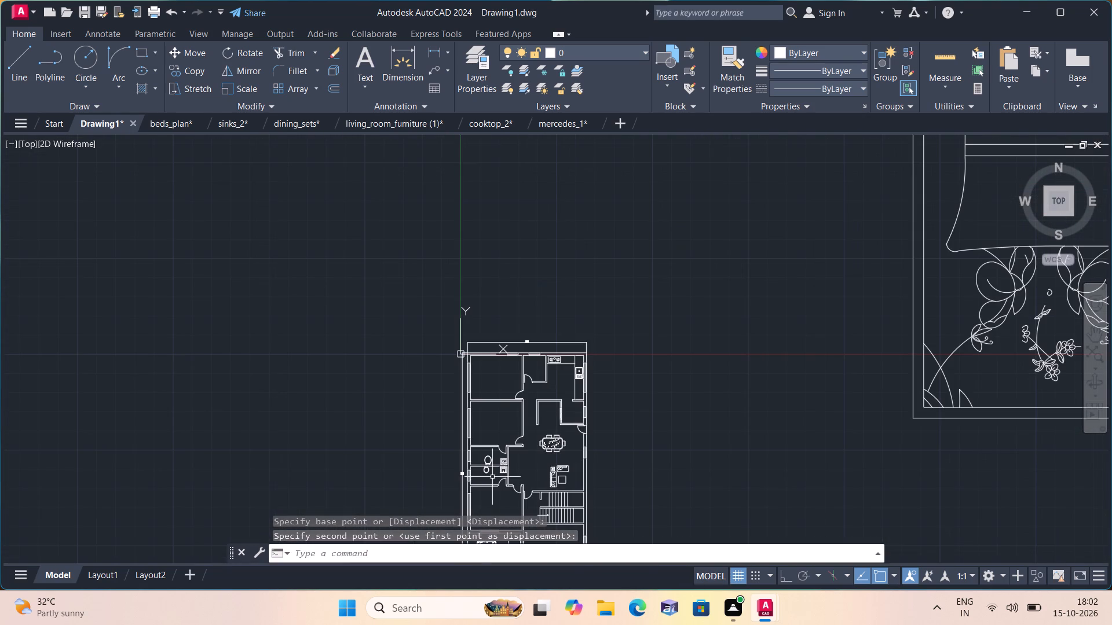
pyautogui.moveTo(605, 546); pyautogui.dragTo(511, 436, button='middle')
pyautogui.moveTo(555, 449); pyautogui.dragTo(526, 394, button='middle')
pyautogui.scroll(-1, 548, 391)
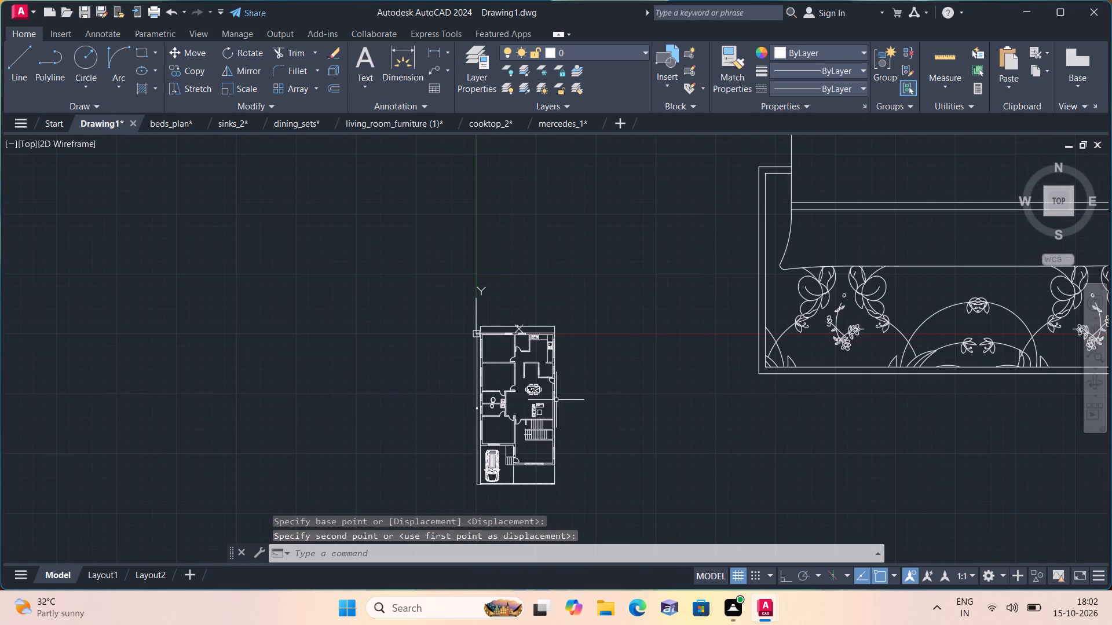
pyautogui.scroll(-1, 453, 327)
pyautogui.scroll(-2, 560, 384)
pyautogui.scroll(1, 722, 436)
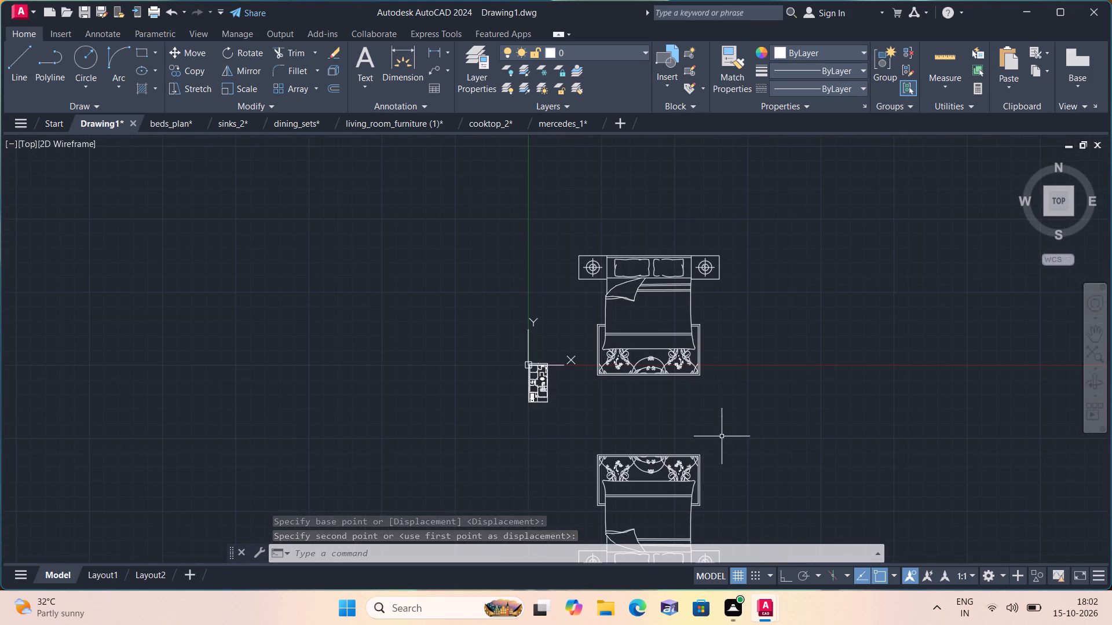
pyautogui.moveTo(707, 434); pyautogui.dragTo(599, 296, button='middle')
pyautogui.scroll(-1, 605, 308)
pyautogui.click(649, 467)
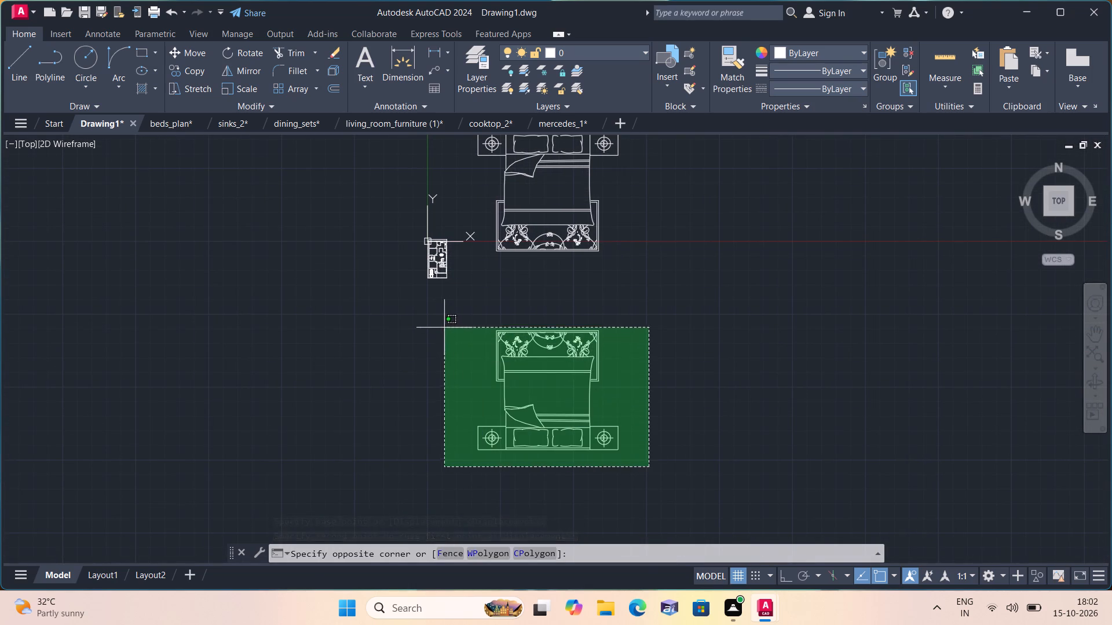
pyautogui.click(441, 322)
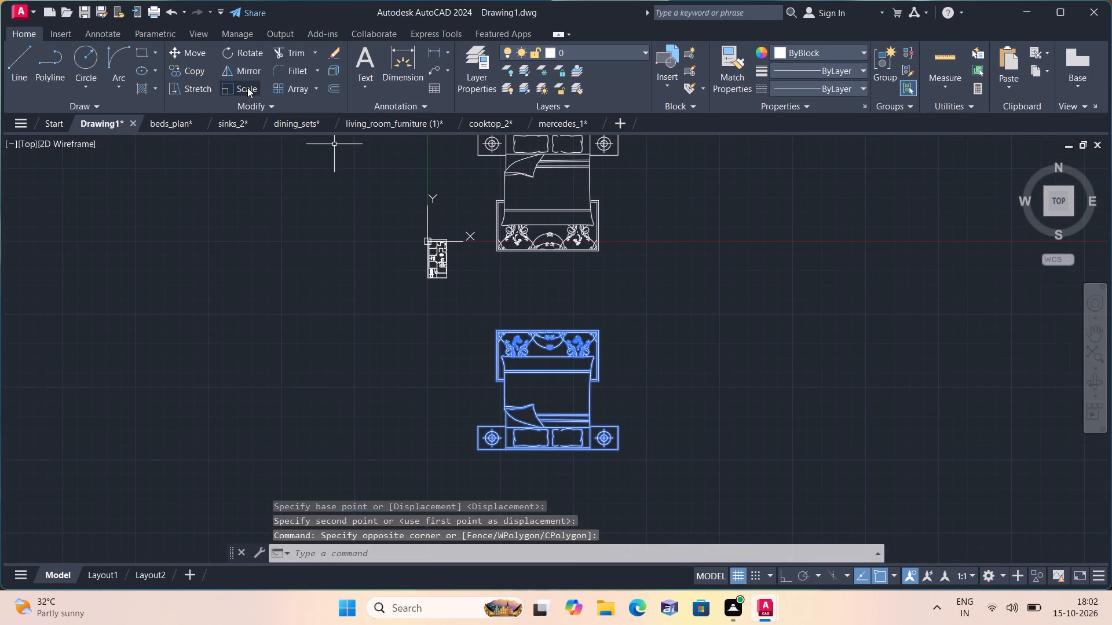
pyautogui.click(247, 87)
pyautogui.scroll(1, 533, 387)
pyautogui.click(533, 387)
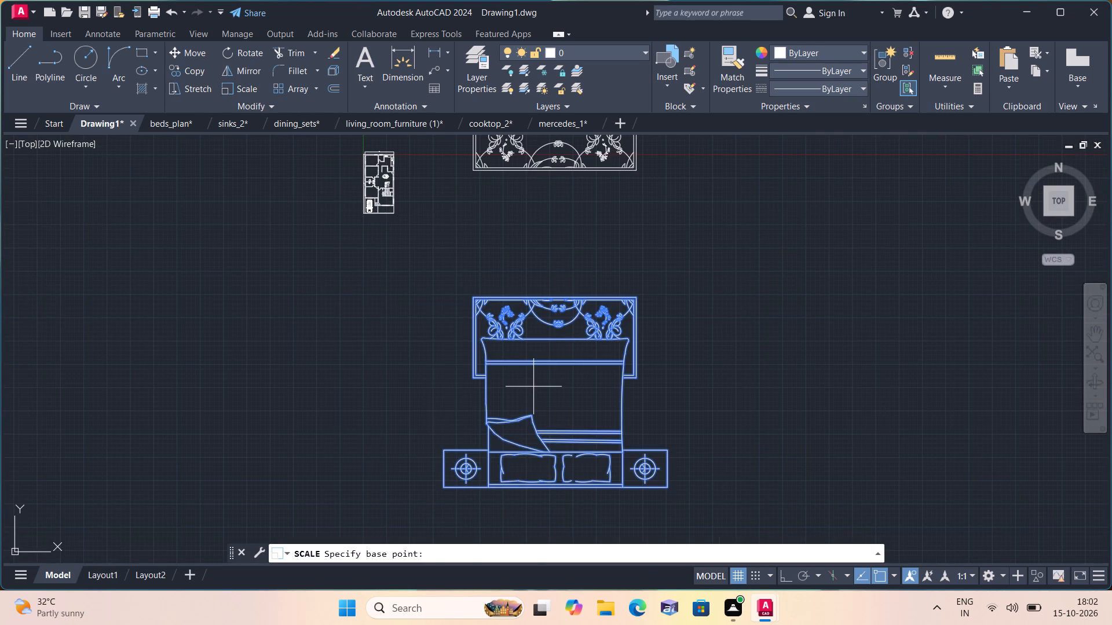
pyautogui.click(536, 394)
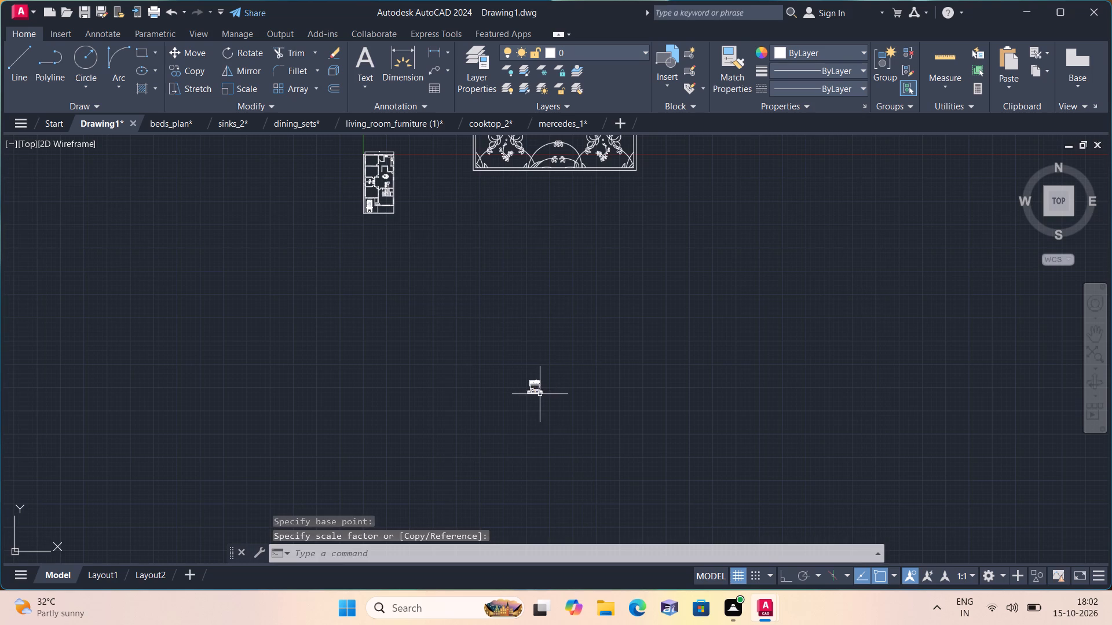
# Move the reduced bed to the open space just west of the house plan.
pyautogui.click(540, 395)
pyautogui.click(494, 358)
pyautogui.click(612, 421)
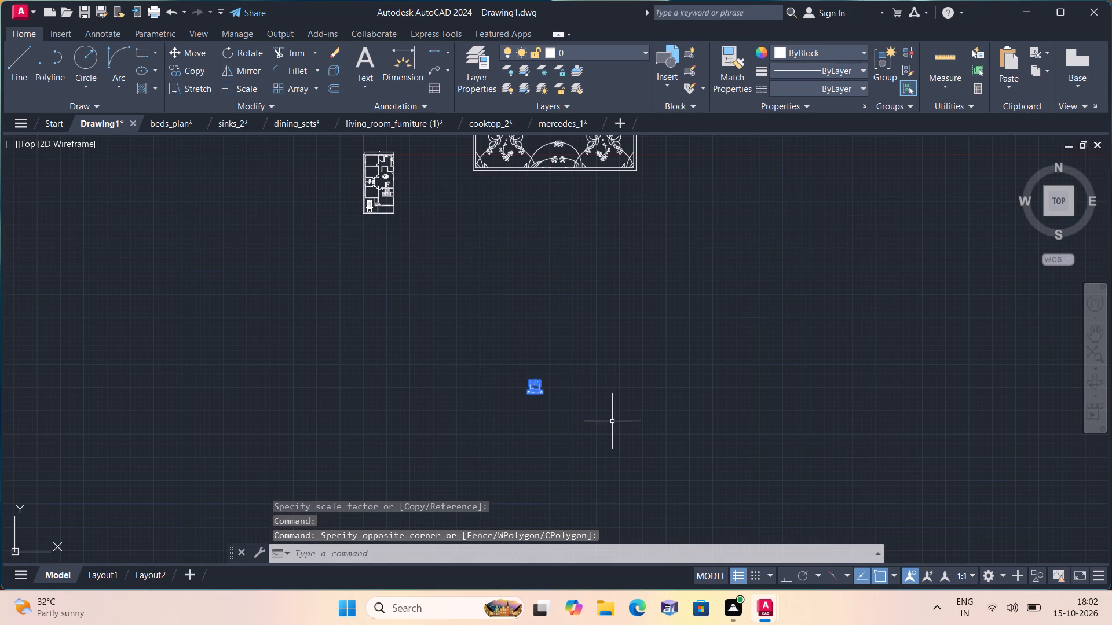
pyautogui.click(192, 52)
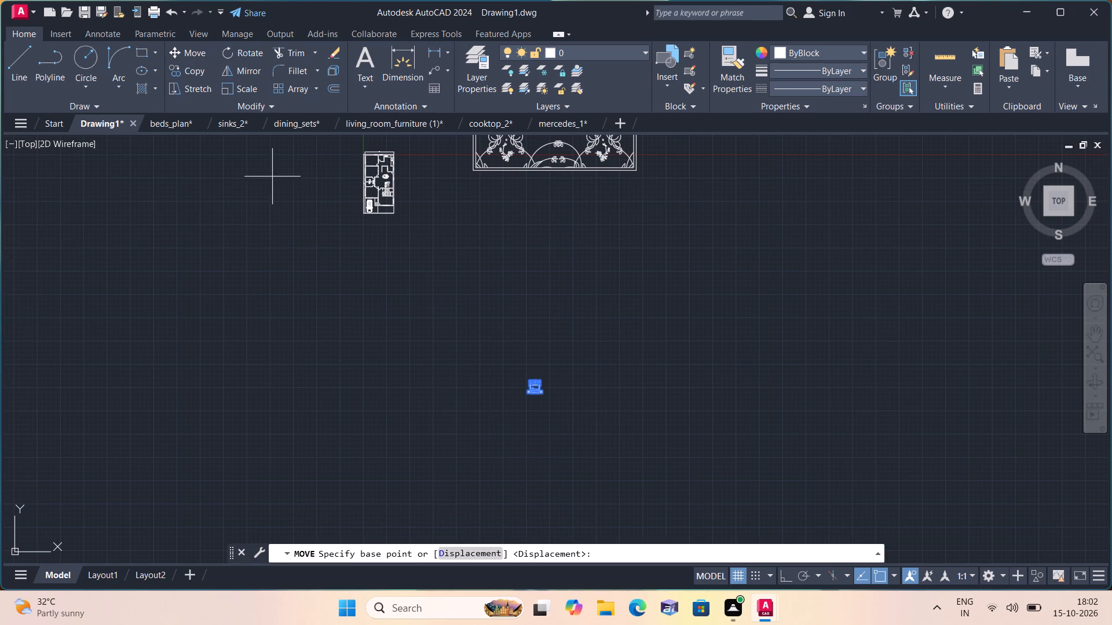
pyautogui.click(540, 387)
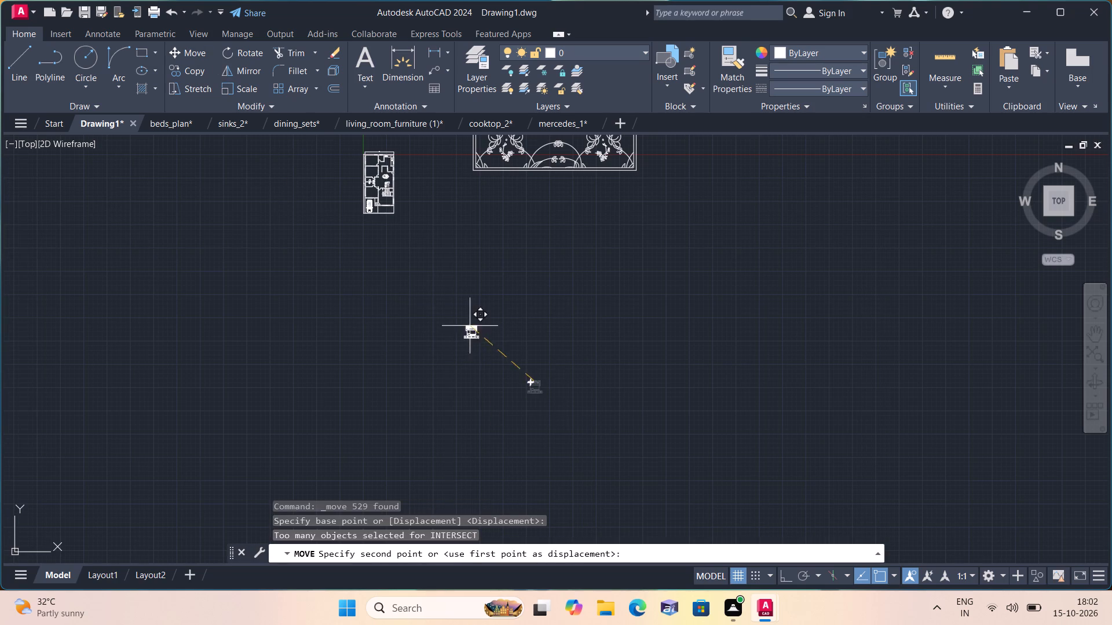
pyautogui.scroll(3, 364, 178)
pyautogui.scroll(-1, 364, 178)
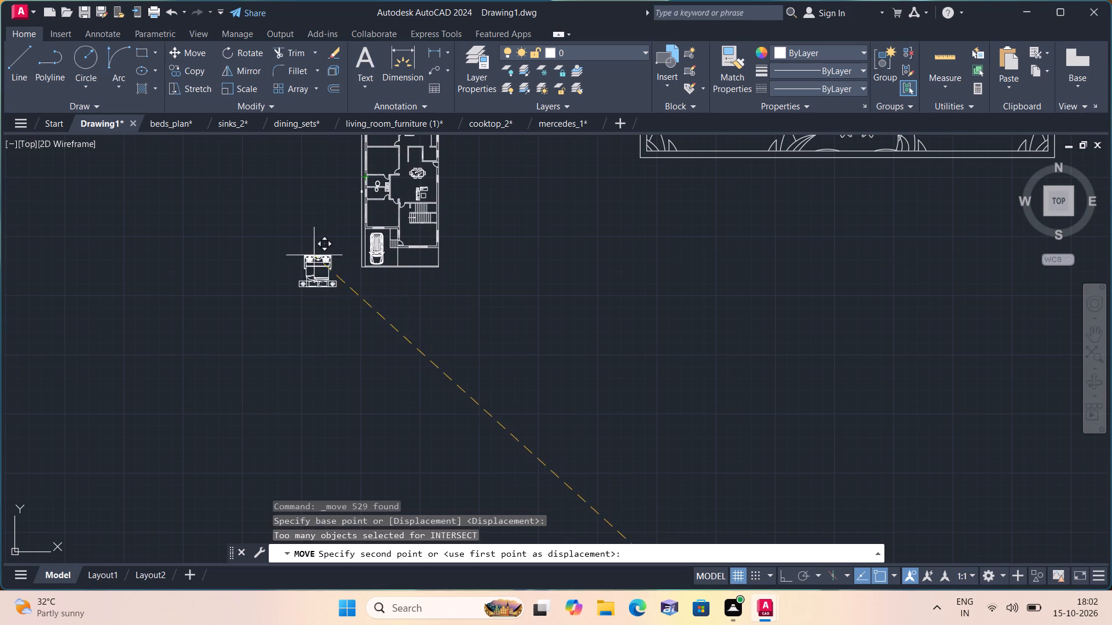
pyautogui.click(301, 203)
# Scale the bed west of the plan down further, freehand, about a point on its mattress to fit the bedrooms.
pyautogui.scroll(1, 340, 193)
pyautogui.moveTo(353, 190); pyautogui.dragTo(374, 315, button='middle')
pyautogui.scroll(1, 380, 345)
pyautogui.click(335, 412)
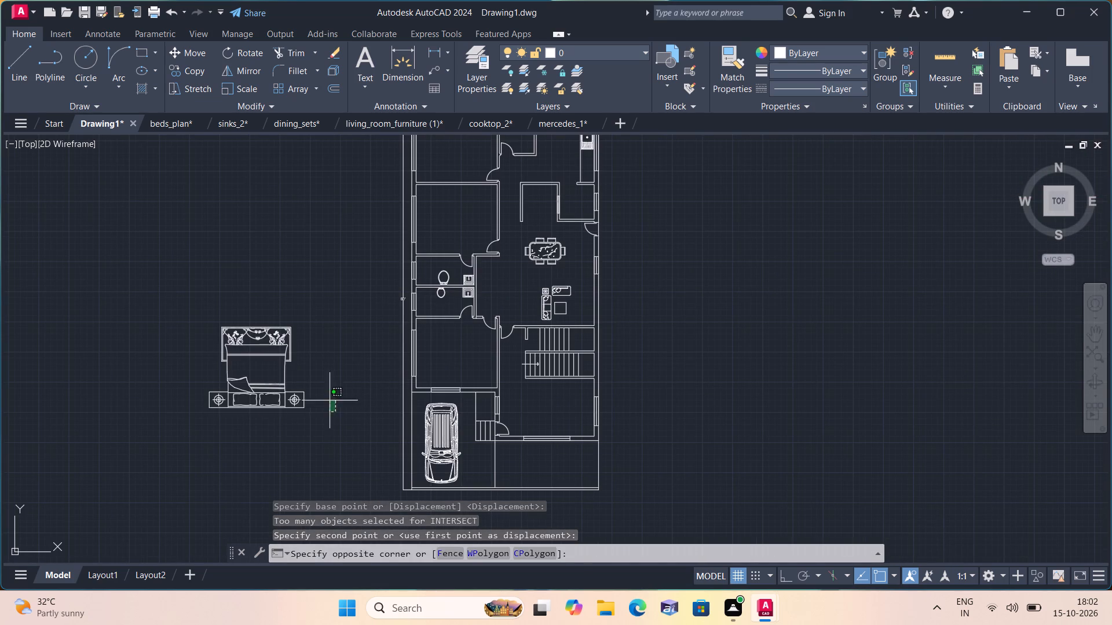
pyautogui.click(108, 214)
pyautogui.click(237, 84)
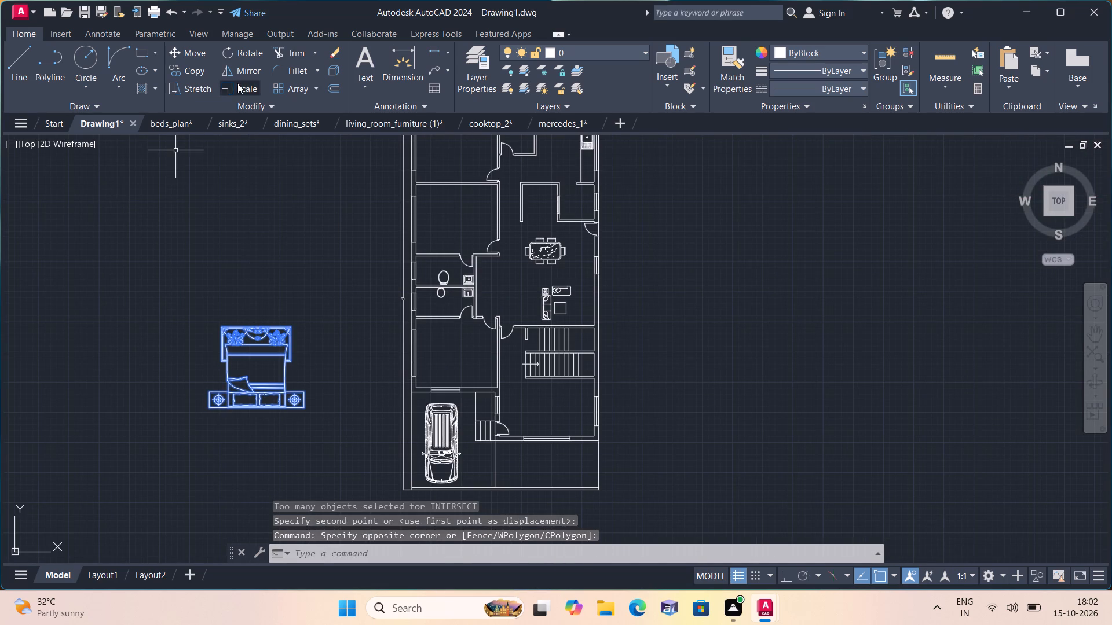
pyautogui.click(257, 379)
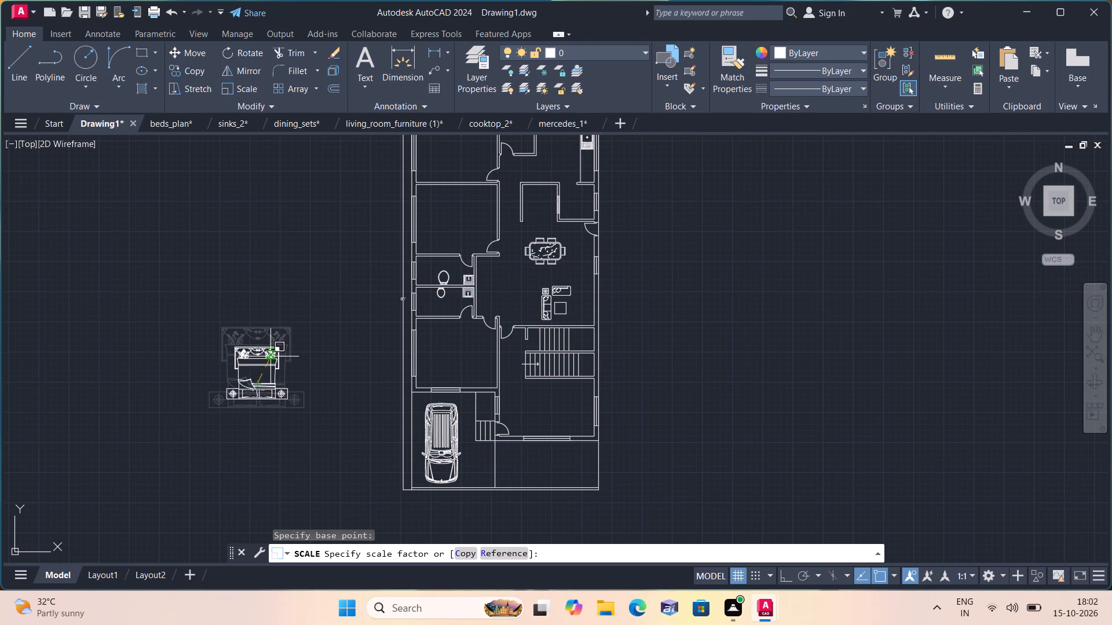
pyautogui.click(265, 367)
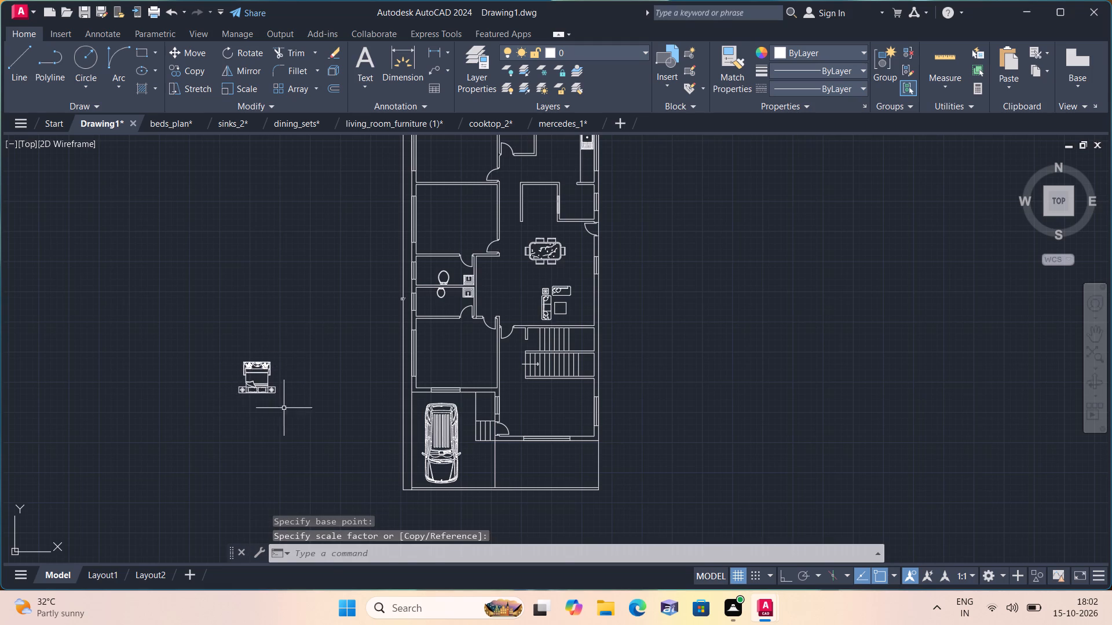
# Move the bed into the bedroom directly north of the car, with its headboard end near the south wall.
pyautogui.click(285, 411)
pyautogui.click(174, 325)
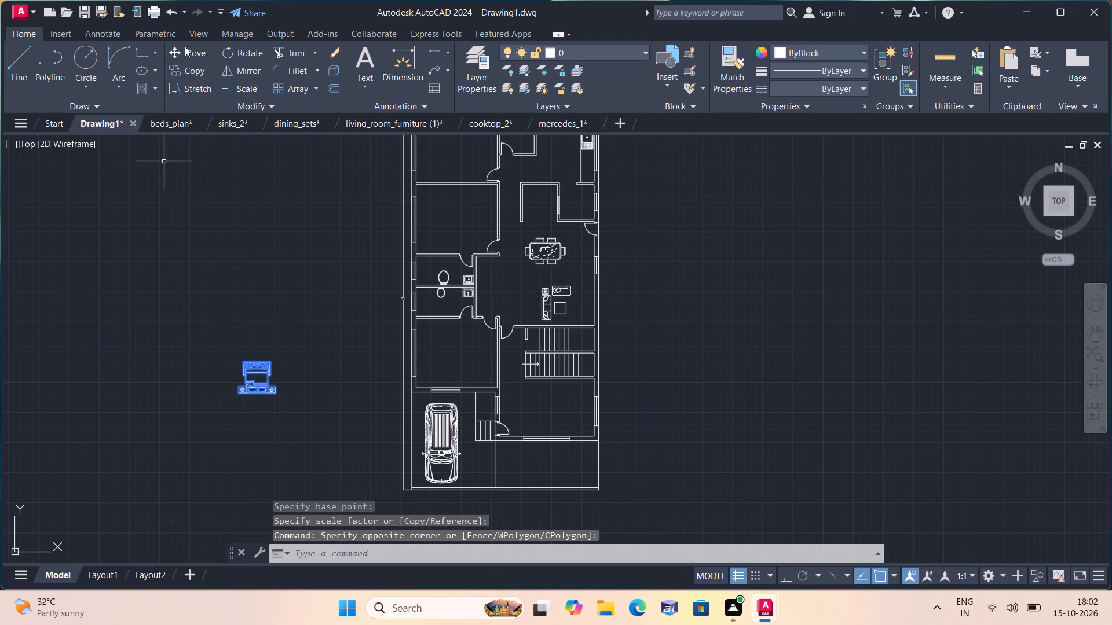
pyautogui.click(185, 46)
pyautogui.click(244, 389)
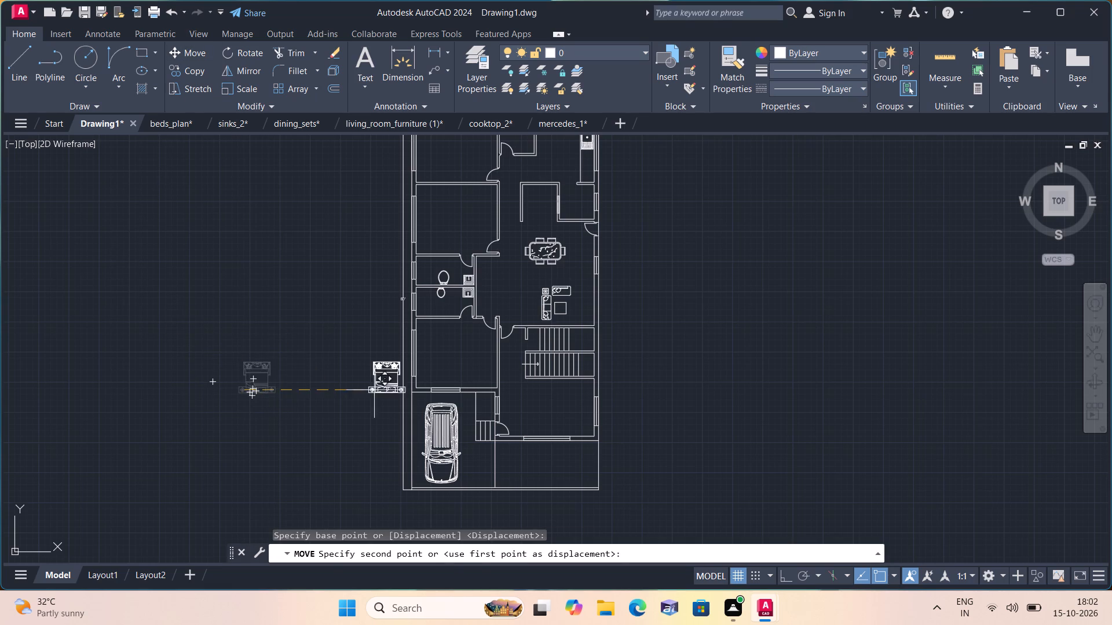
pyautogui.scroll(1, 423, 377)
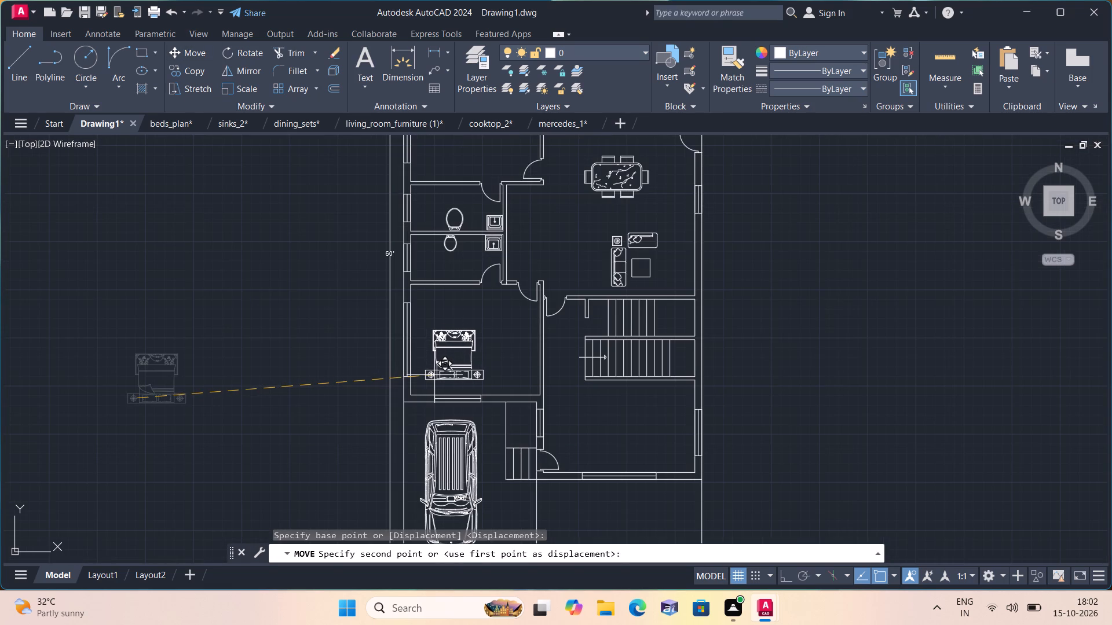
pyautogui.click(434, 375)
# Scale the bed in the bedroom directly north of the car up slightly, freehand, about a point on its mattress.
pyautogui.scroll(1, 483, 389)
pyautogui.click(529, 390)
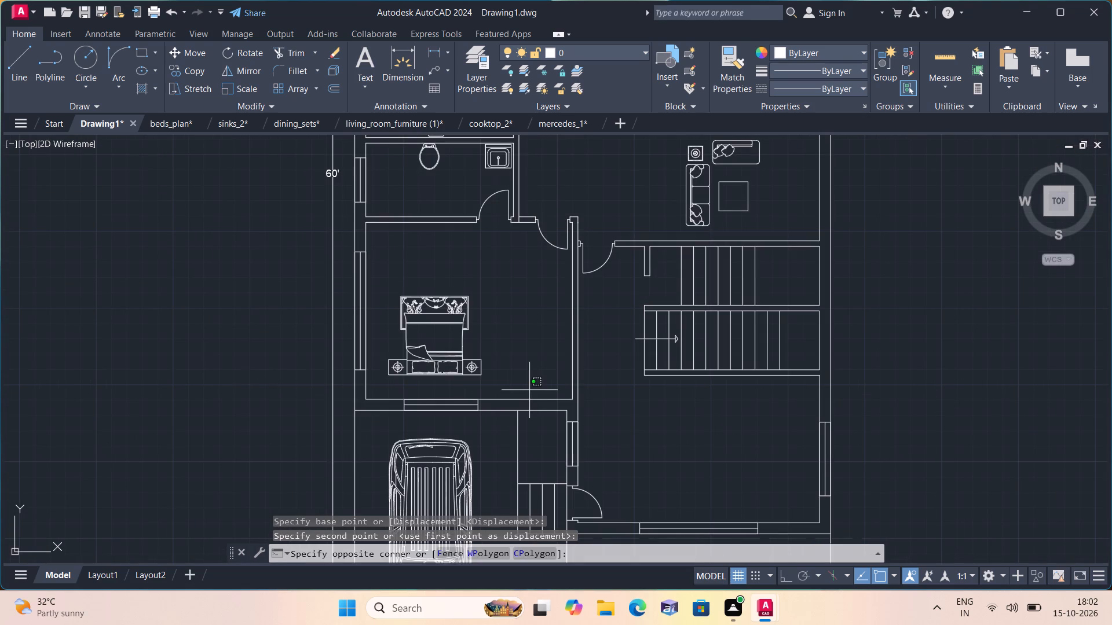
pyautogui.click(384, 286)
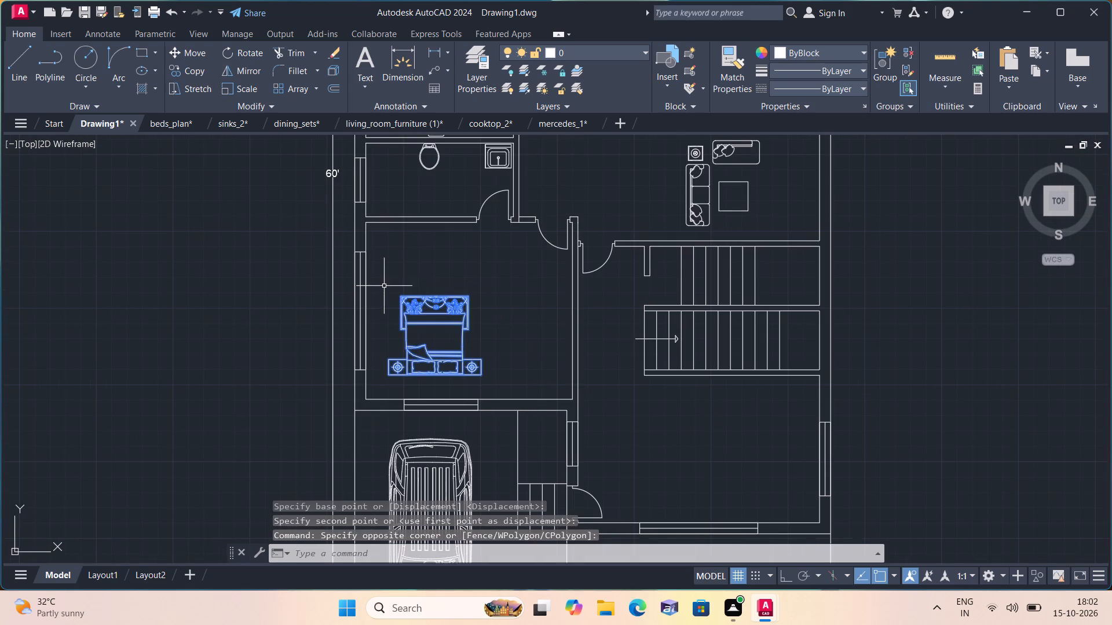
pyautogui.click(243, 87)
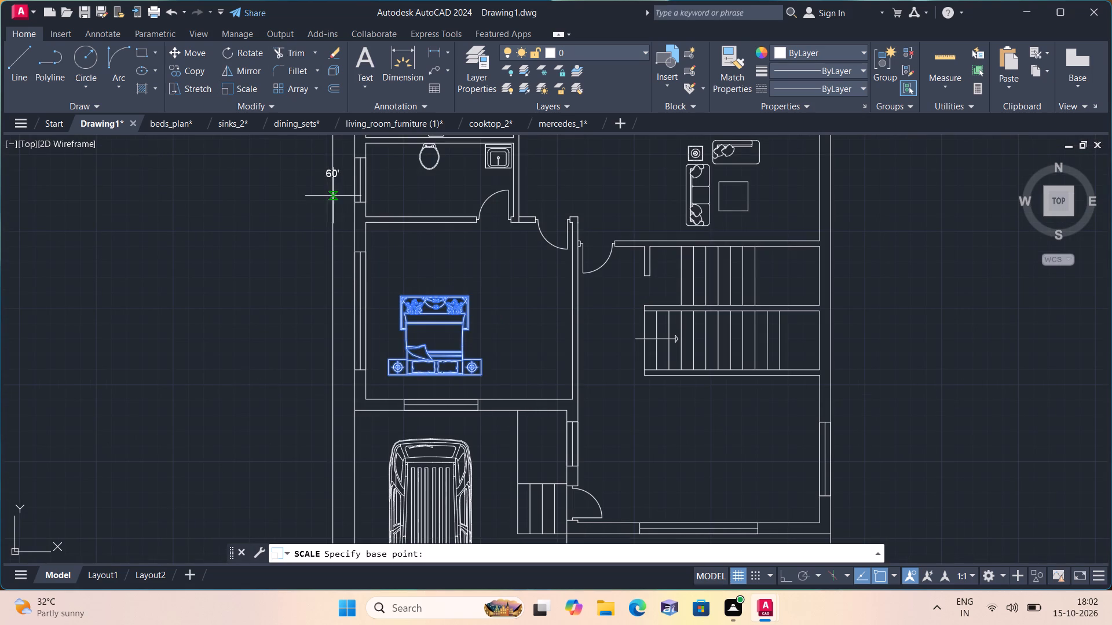
pyautogui.click(440, 332)
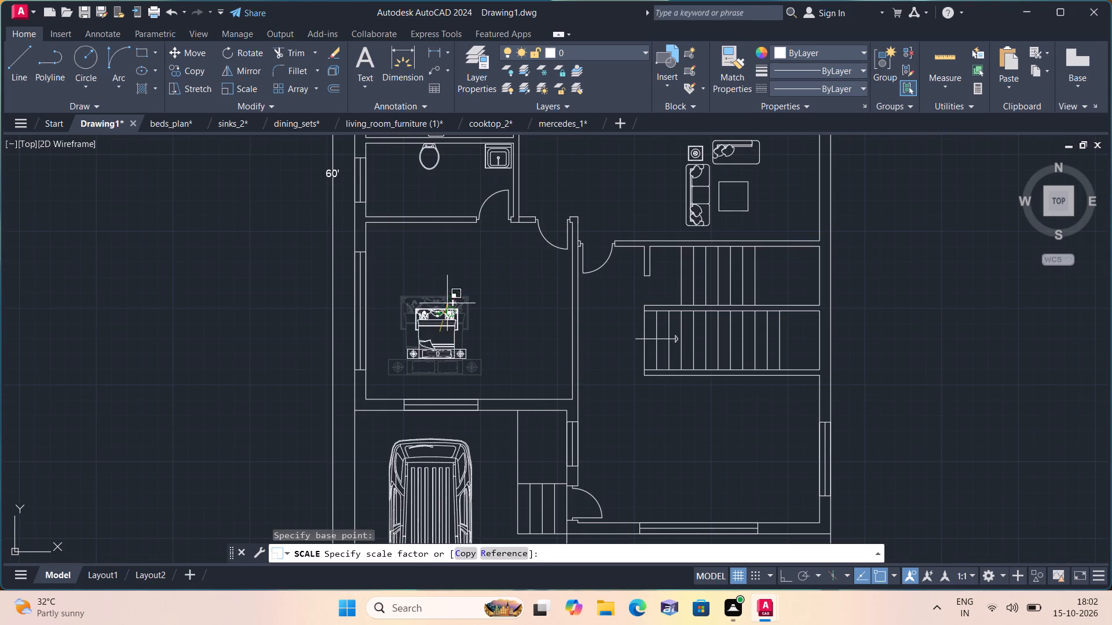
pyautogui.click(451, 278)
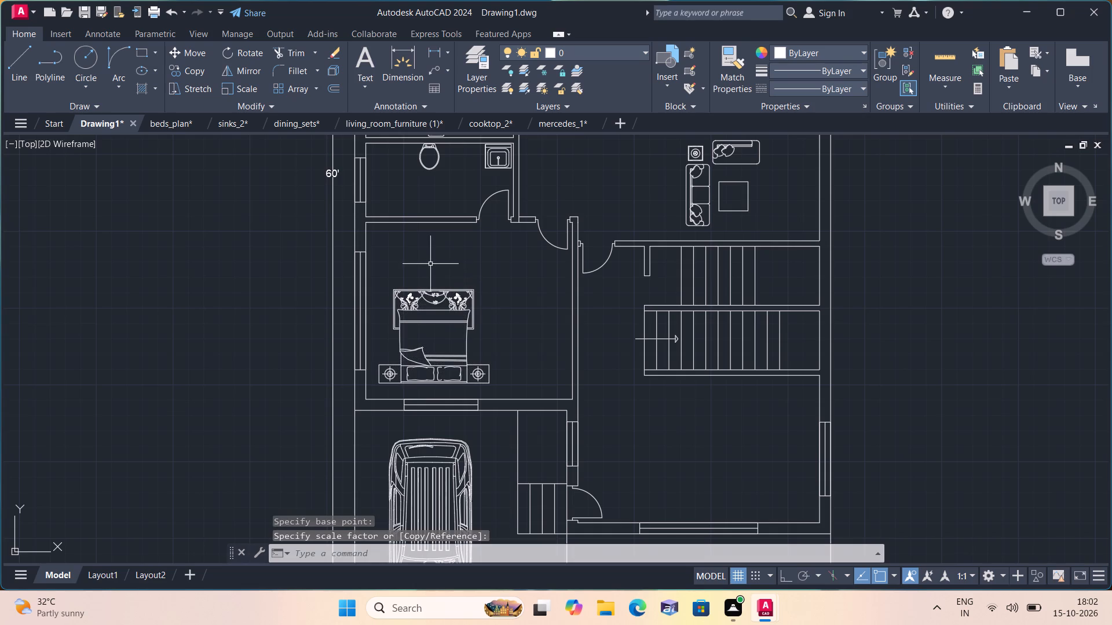
# Scale the oversized bed northeast of the house plan down freehand, about a point on its mattress, to a small fraction of its size.
pyautogui.moveTo(421, 260); pyautogui.dragTo(372, 346, button='middle')
pyautogui.scroll(-3, 370, 353)
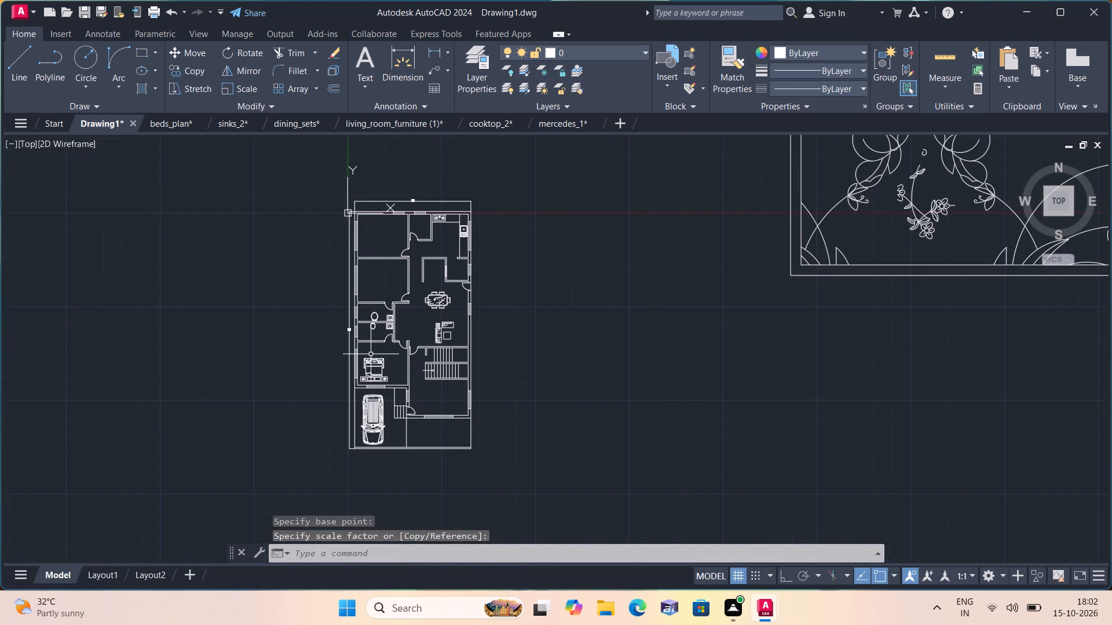
pyautogui.moveTo(368, 354); pyautogui.dragTo(340, 402, button='middle')
pyautogui.scroll(-3, 338, 416)
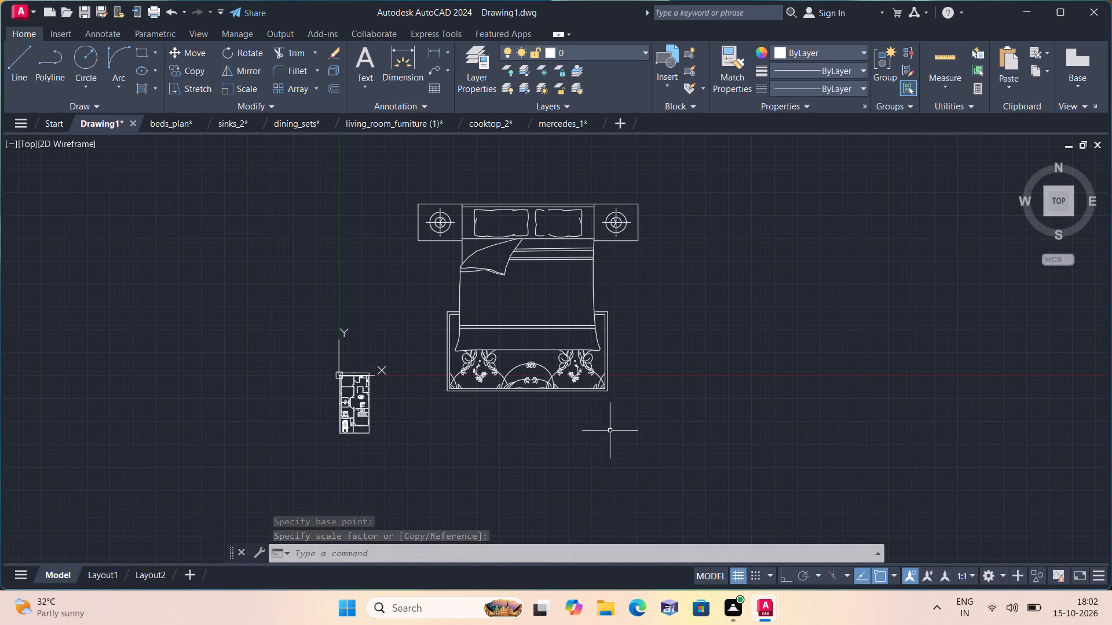
pyautogui.click(672, 421)
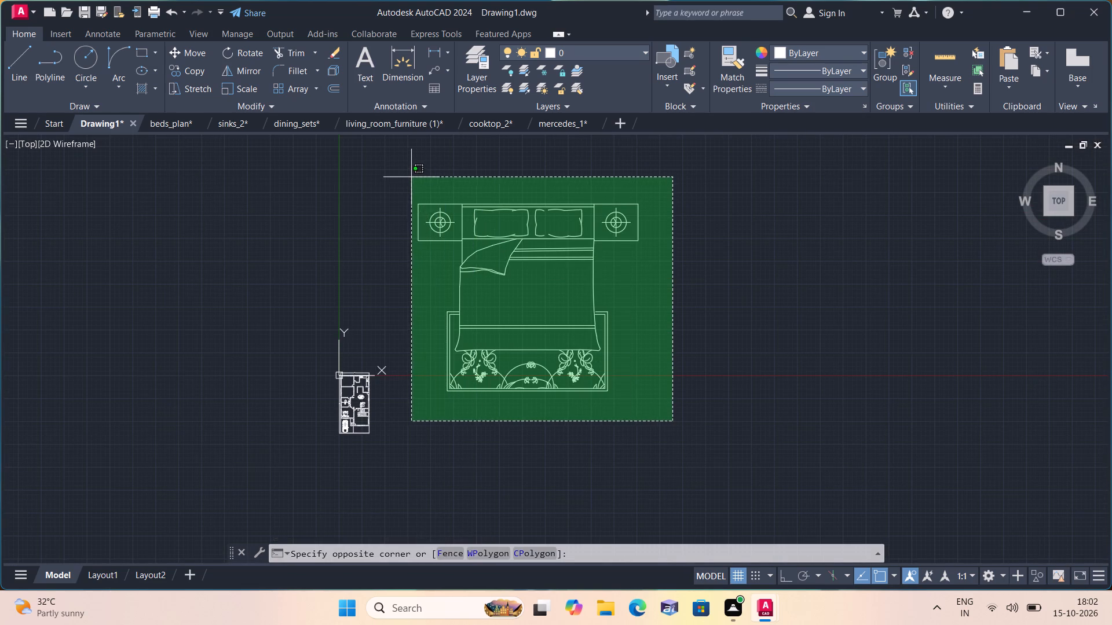
pyautogui.click(411, 177)
pyautogui.click(246, 86)
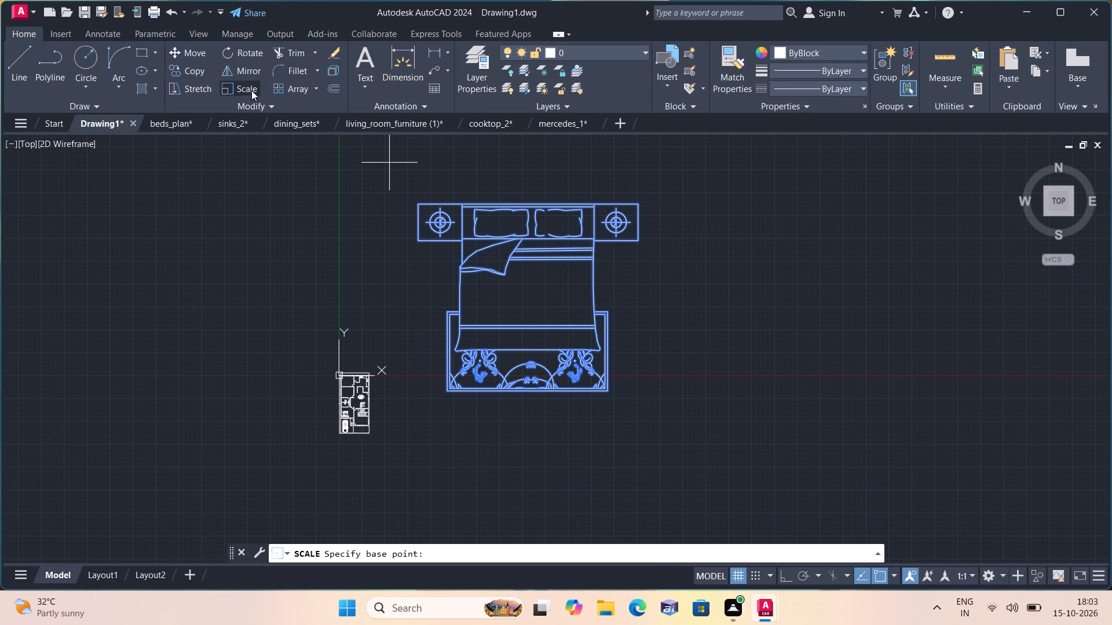
pyautogui.click(494, 284)
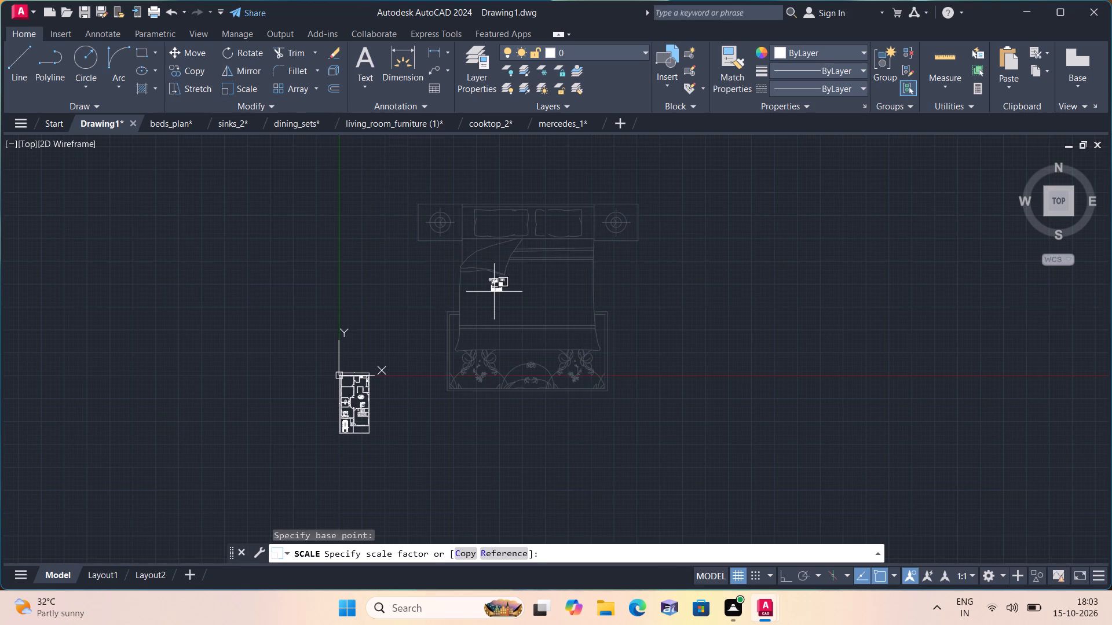
pyautogui.click(493, 293)
# Move the reduced bed from northeast of the house to the open space just west of the plan's northern rooms.
pyautogui.click(548, 311)
pyautogui.click(445, 237)
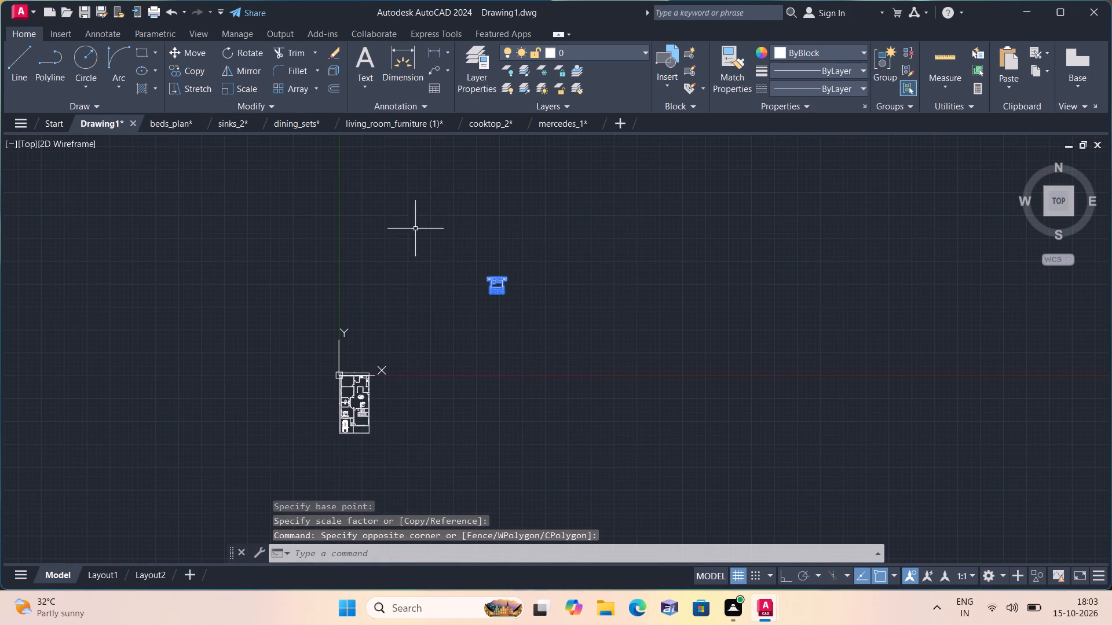
pyautogui.click(202, 50)
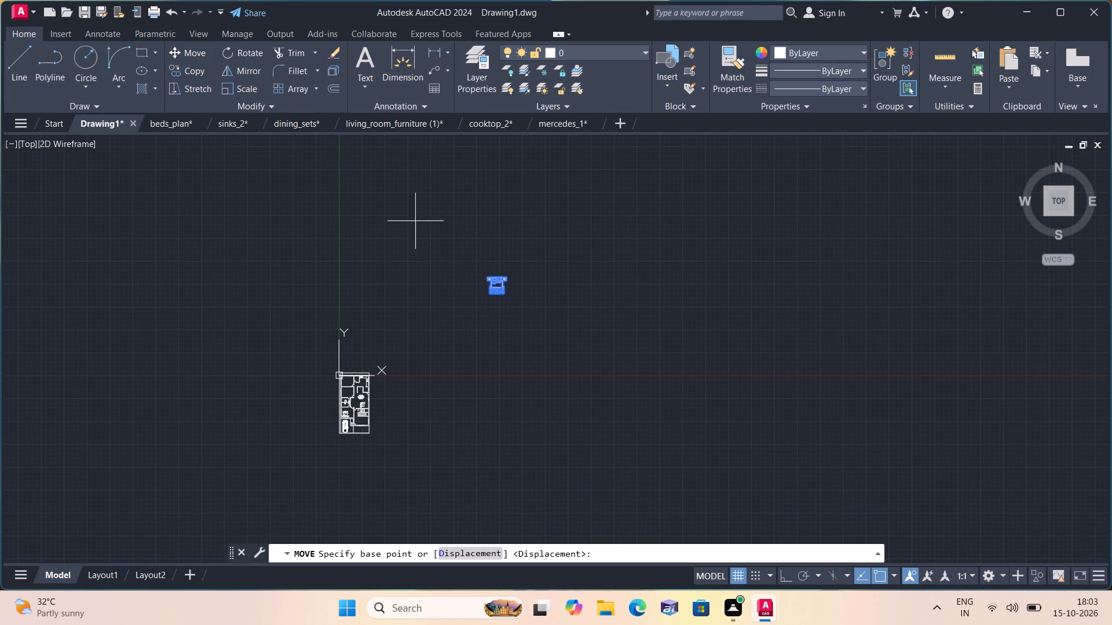
pyautogui.click(488, 289)
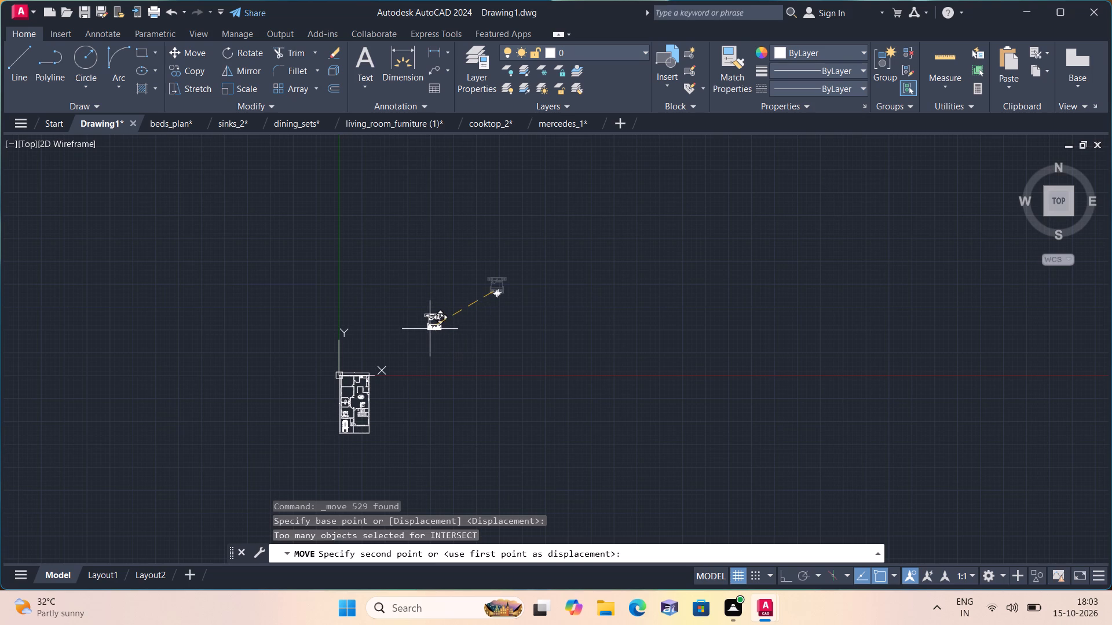
pyautogui.scroll(2, 280, 402)
pyautogui.scroll(2, 457, 388)
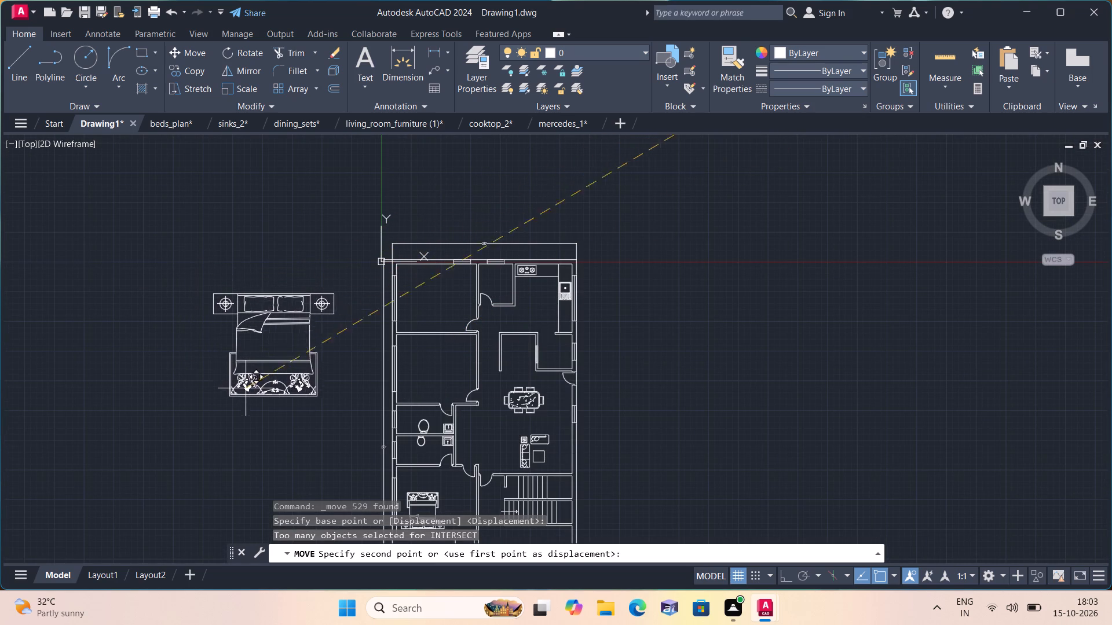
pyautogui.click(260, 396)
# Scale the bed west of the plan down further, freehand, about a point on its mattress to fit the bedrooms.
pyautogui.moveTo(360, 417); pyautogui.dragTo(353, 413)
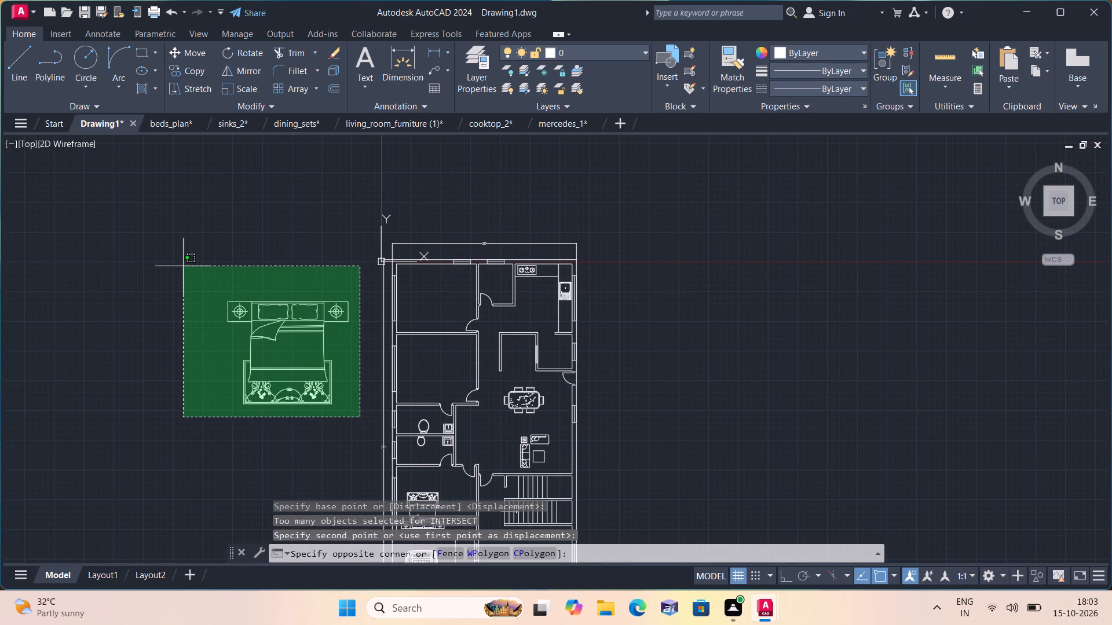
pyautogui.click(183, 266)
pyautogui.click(249, 89)
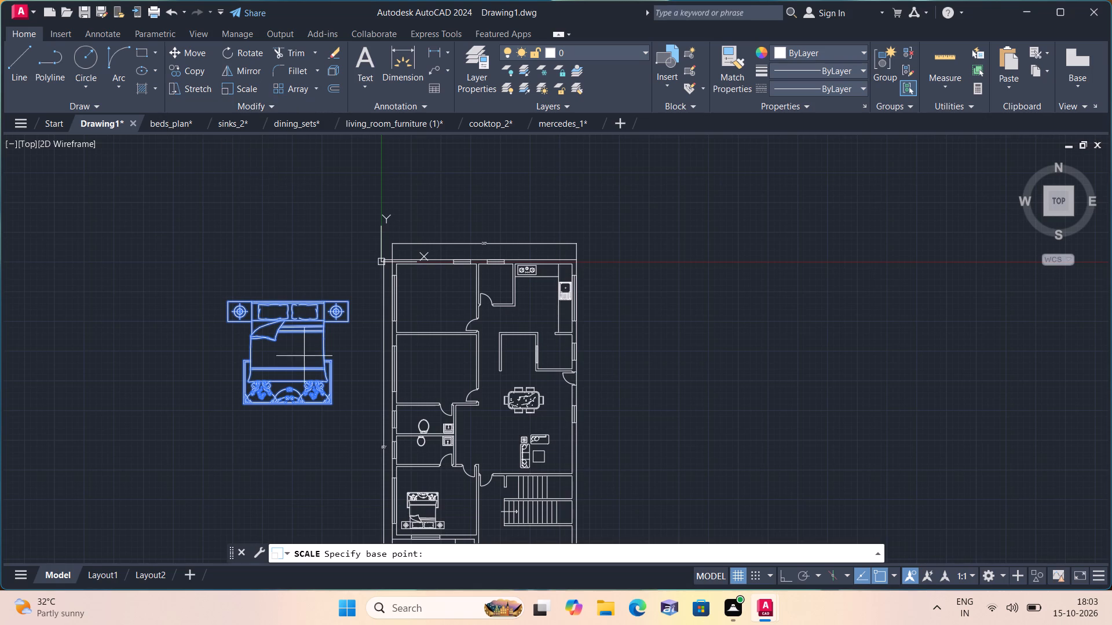
pyautogui.click(300, 349)
pyautogui.click(310, 369)
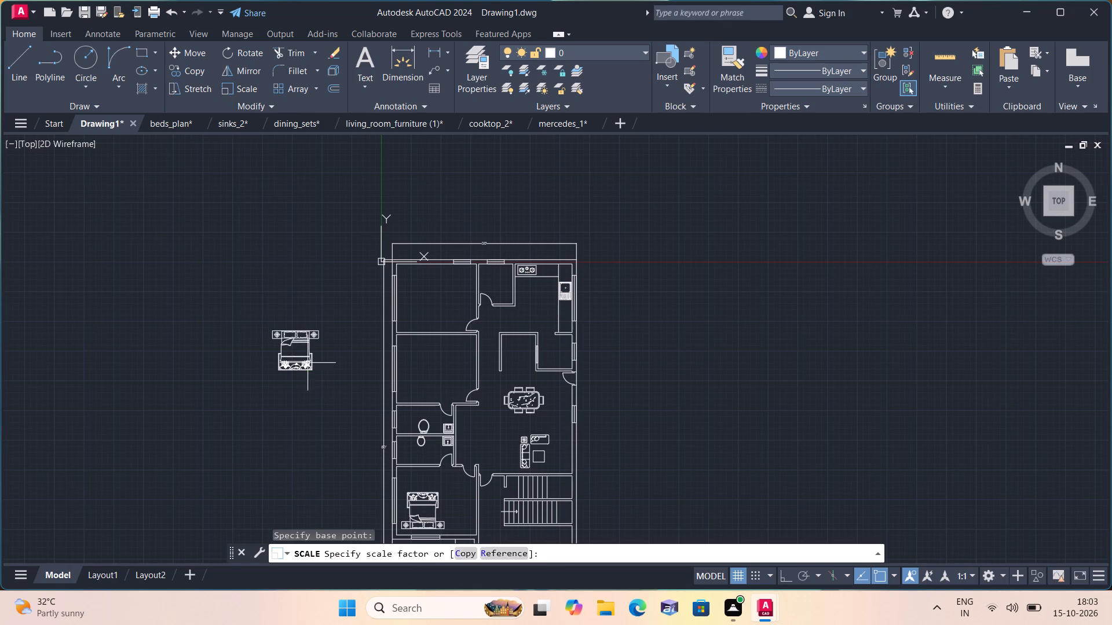
# Move the bed west of the plan into the northwest corner bedroom, with its headboard end near the north wall.
pyautogui.click(327, 381)
pyautogui.click(237, 306)
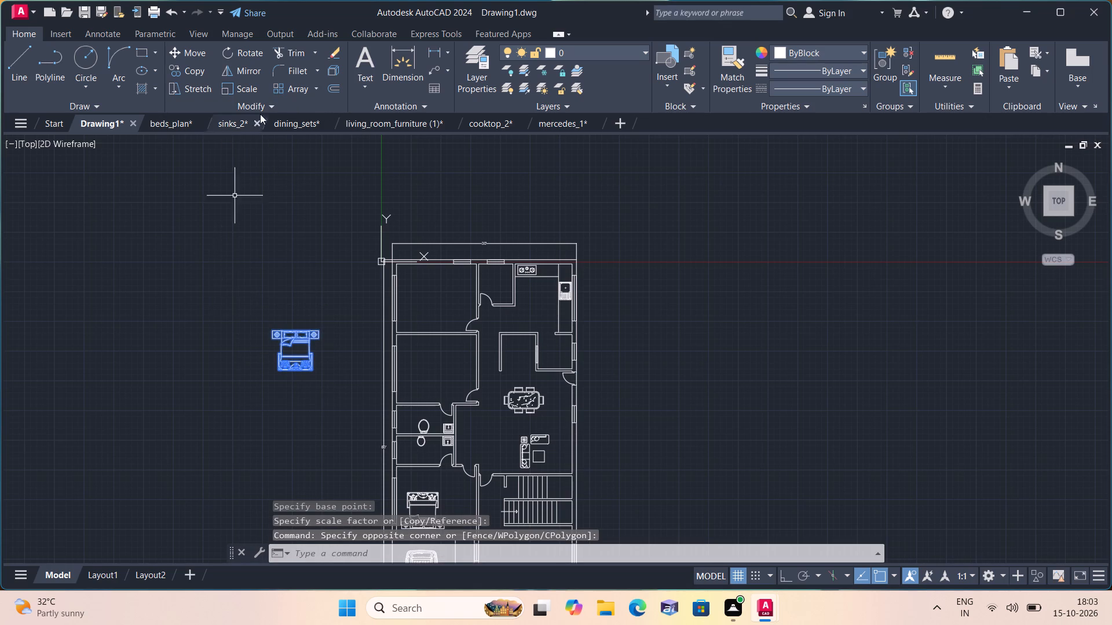
pyautogui.click(192, 54)
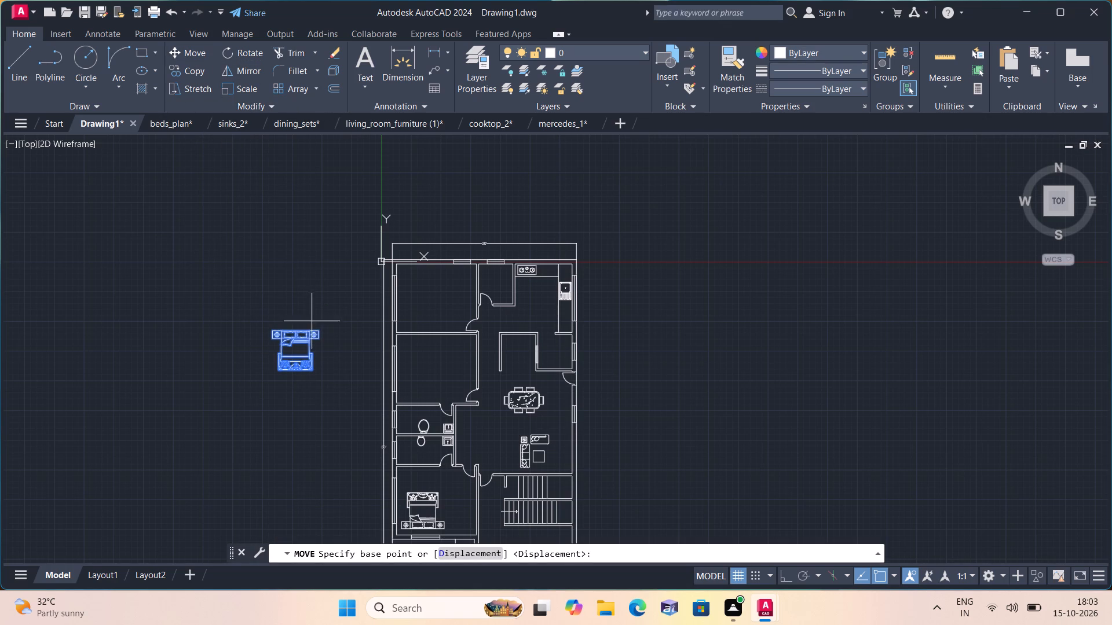
pyautogui.click(301, 340)
pyautogui.scroll(2, 452, 295)
pyautogui.click(414, 257)
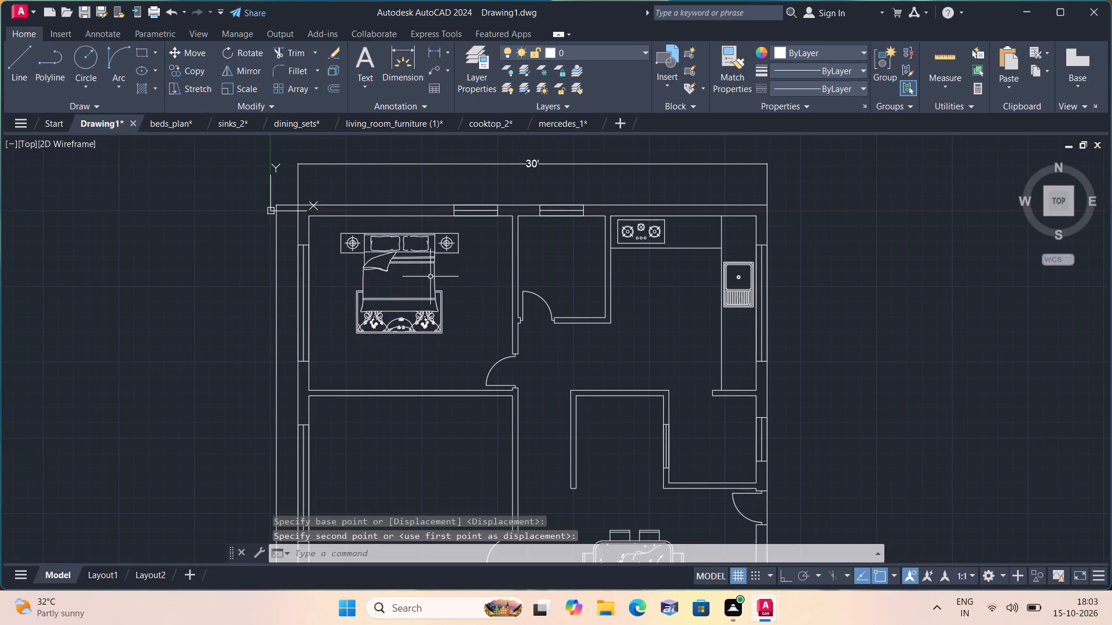
# Copy the northwest bedroom's bed into the bedroom directly south of it, with its headboard end toward the north wall.
pyautogui.click(478, 341)
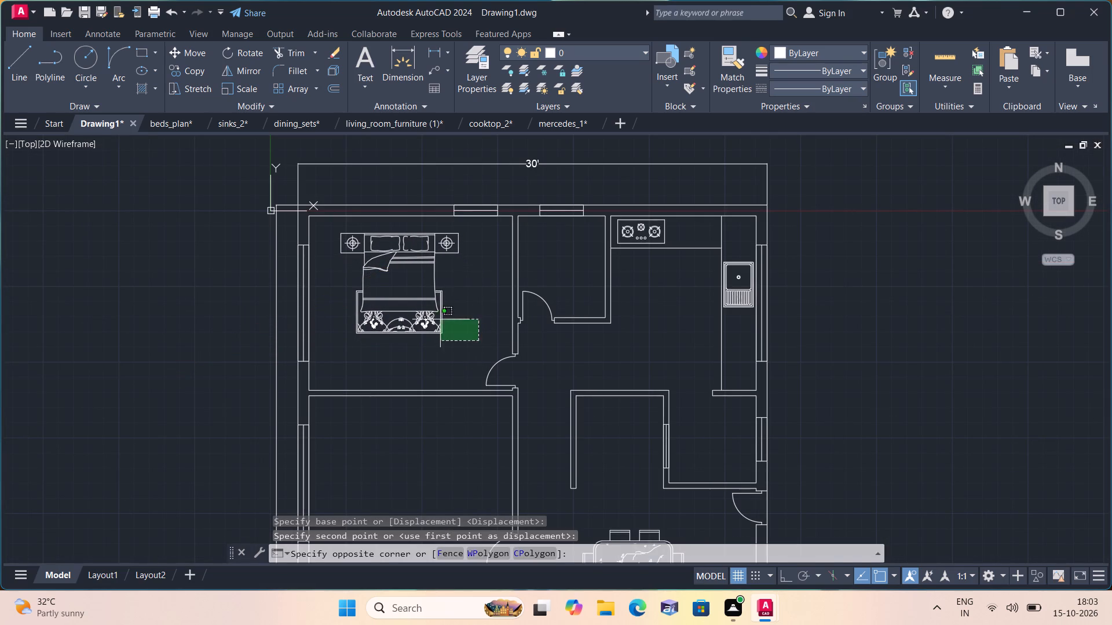
pyautogui.click(325, 226)
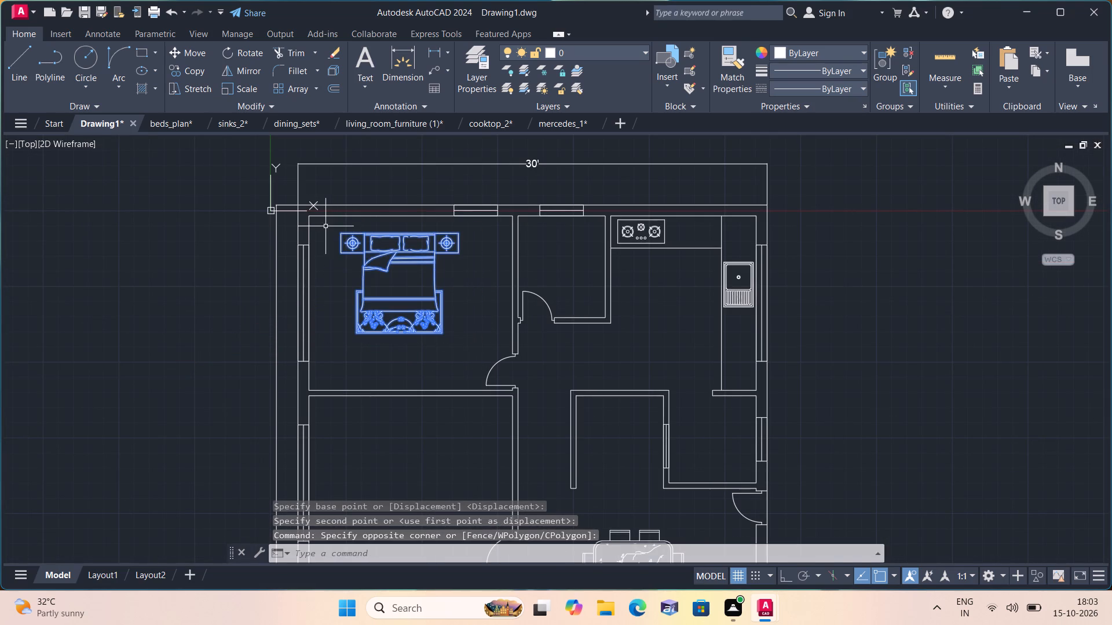
pyautogui.click(199, 68)
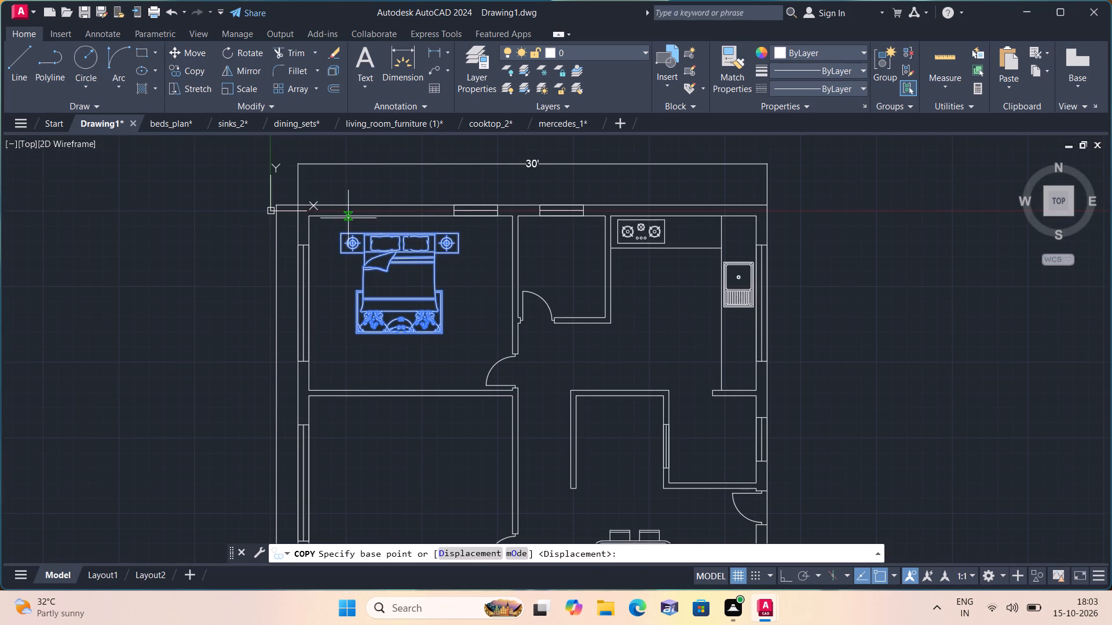
pyautogui.click(384, 289)
pyautogui.scroll(-1, 384, 289)
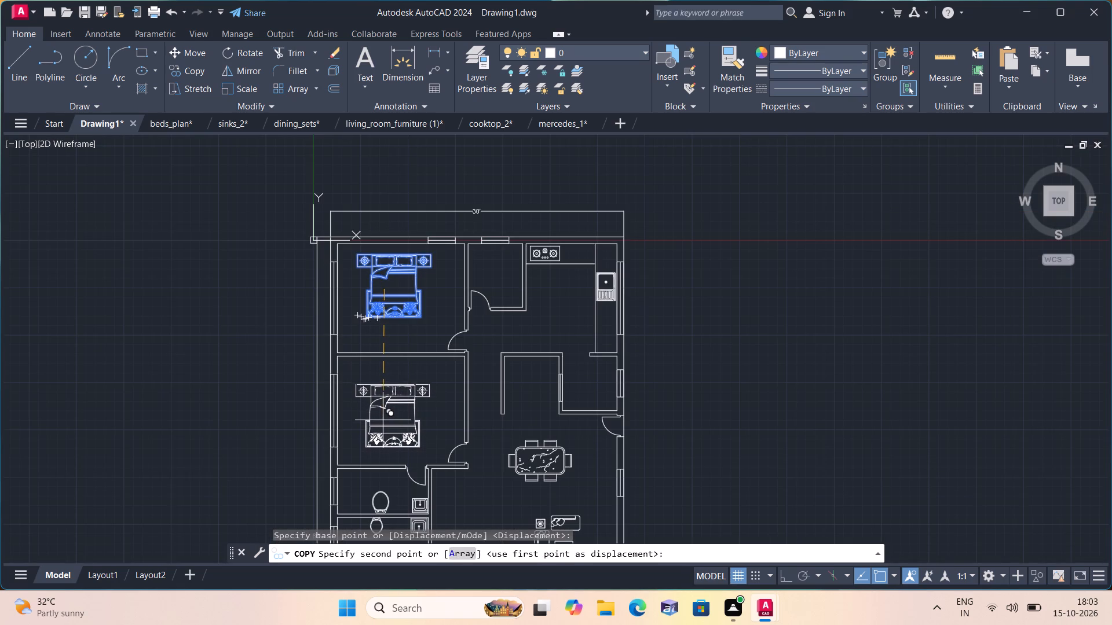
pyautogui.click(375, 410)
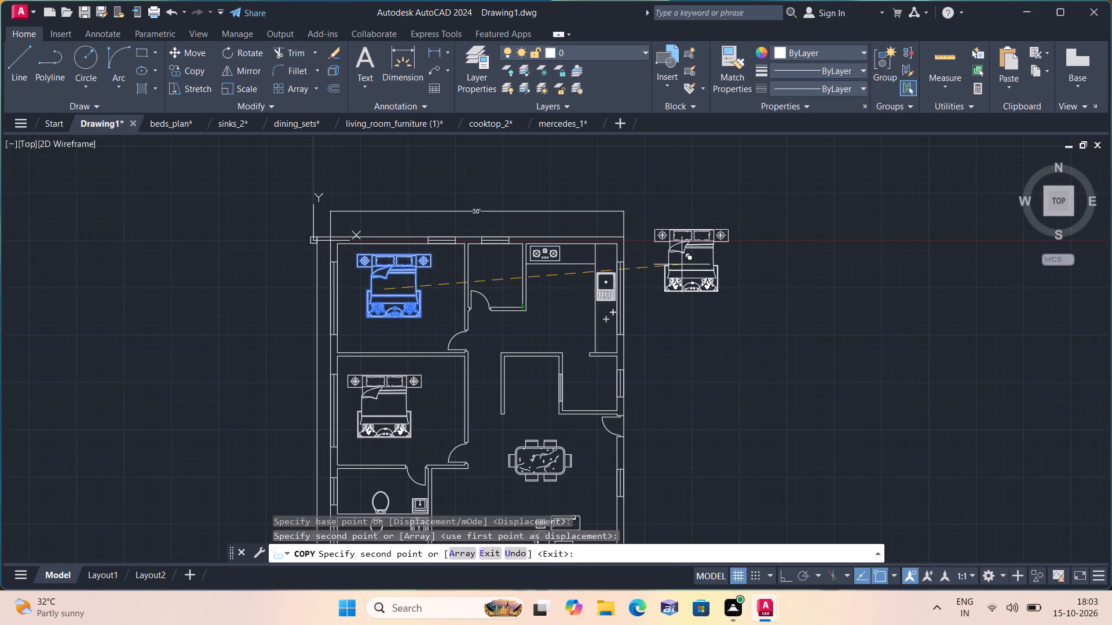
pyautogui.press('Escape')
# Review the bed placement in the two northern bedrooms on the west side of the plan.
pyautogui.scroll(-3, 682, 264)
pyautogui.scroll(-2, 632, 342)
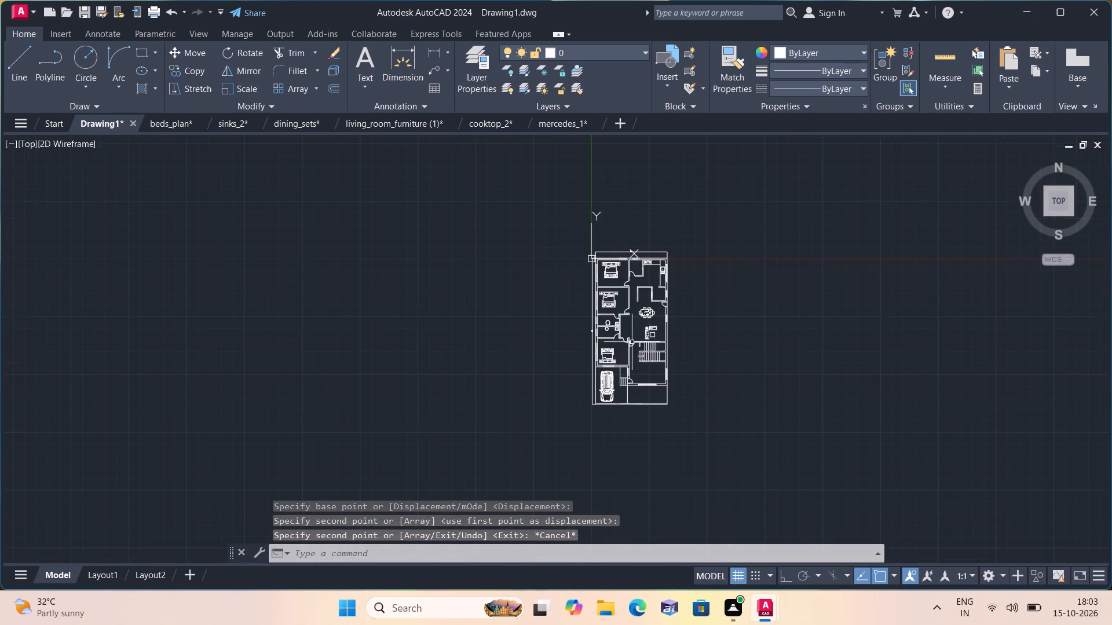
pyautogui.scroll(-1, 639, 321)
pyautogui.moveTo(610, 329); pyautogui.dragTo(573, 337, button='middle')
pyautogui.scroll(4, 577, 325)
pyautogui.scroll(3, 635, 375)
pyautogui.moveTo(632, 377); pyautogui.dragTo(616, 365, button='middle')
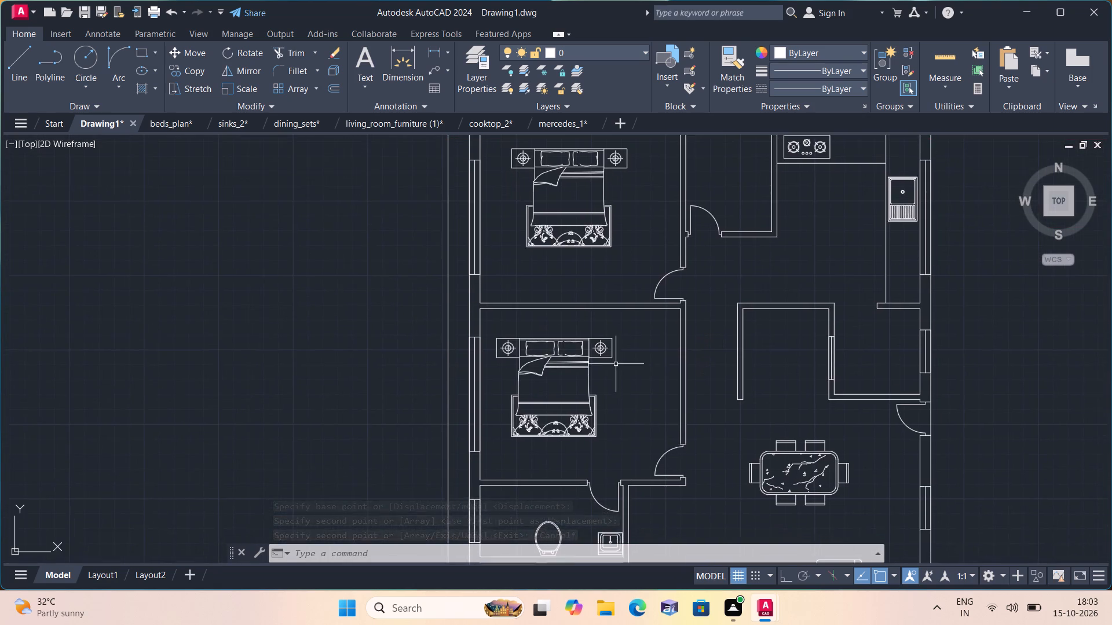
pyautogui.scroll(1, 622, 387)
pyautogui.middleClick(653, 454)
pyautogui.scroll(-1, 632, 453)
pyautogui.moveTo(623, 443); pyautogui.dragTo(611, 435, button='middle')
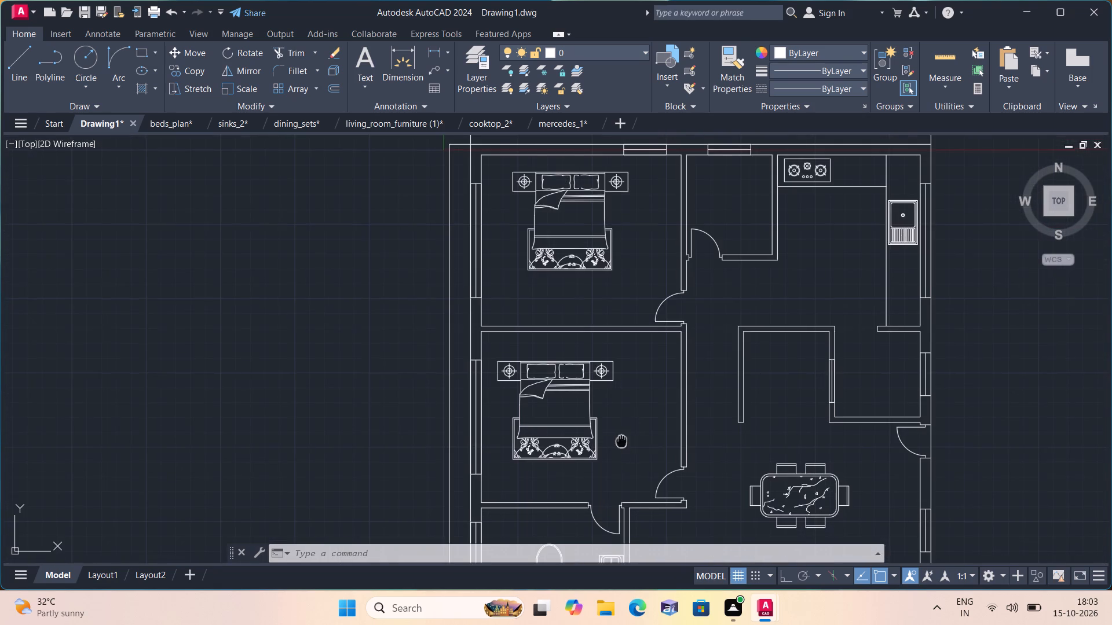
# Copy the larger toilet from the northern of the two adjoining bathrooms into the southeast corner of the small room west of the kitchen.
pyautogui.moveTo(611, 435); pyautogui.dragTo(498, 278, button='middle')
pyautogui.scroll(2, 441, 366)
pyautogui.moveTo(424, 411); pyautogui.dragTo(411, 290, button='middle')
pyautogui.scroll(1, 414, 355)
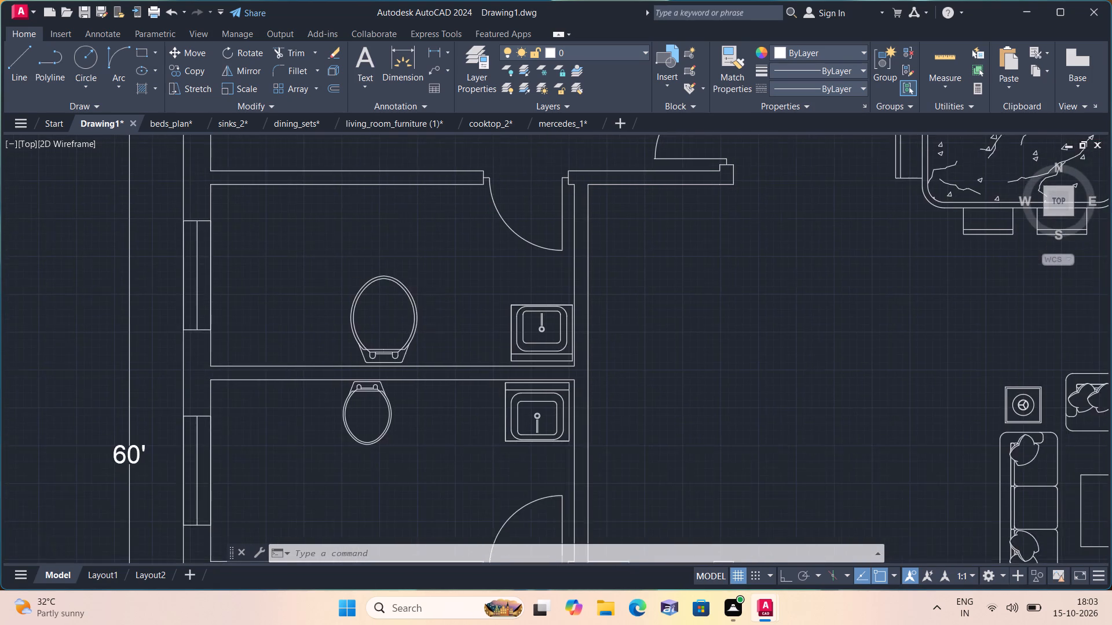
pyautogui.click(436, 362)
pyautogui.click(289, 312)
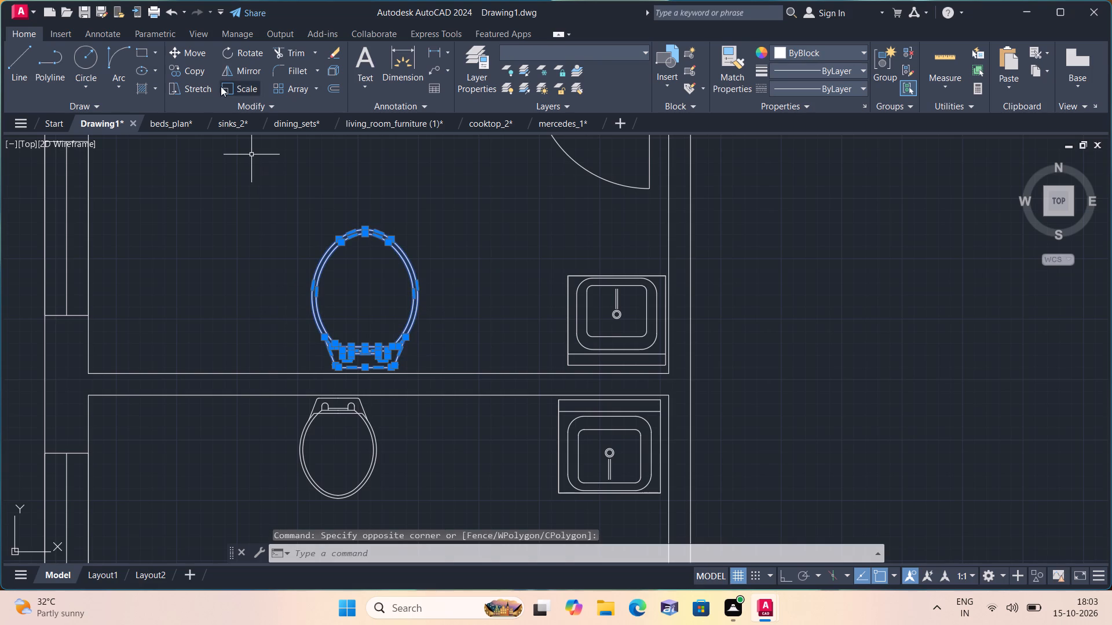
pyautogui.click(192, 73)
pyautogui.click(350, 325)
pyautogui.scroll(-2, 471, 262)
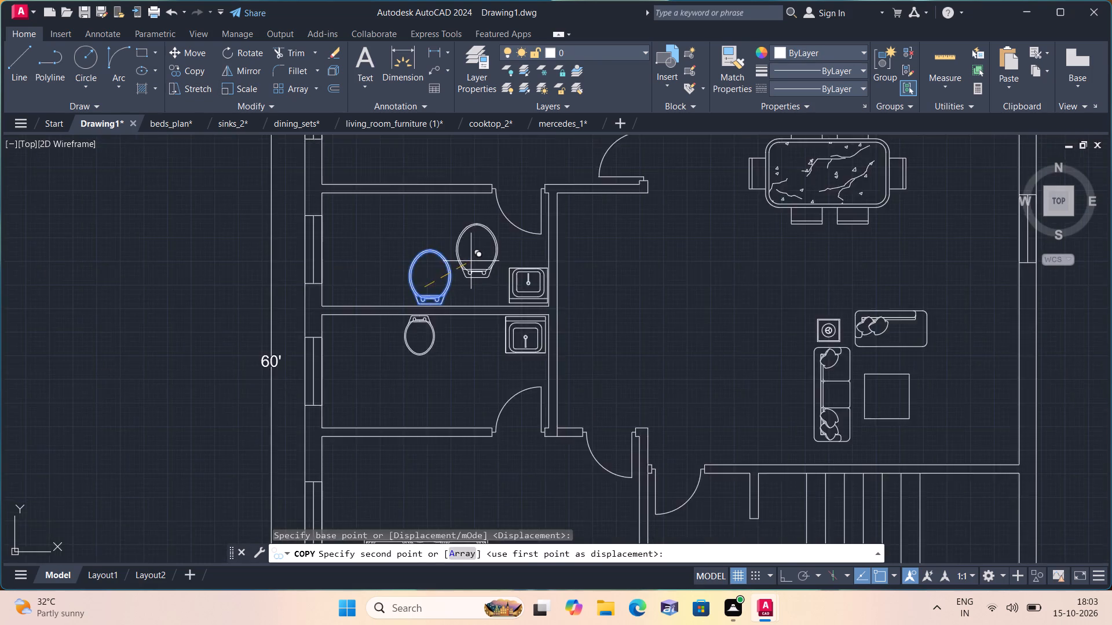
pyautogui.moveTo(471, 260); pyautogui.dragTo(468, 388, button='middle')
pyautogui.scroll(-3, 474, 421)
pyautogui.scroll(3, 559, 252)
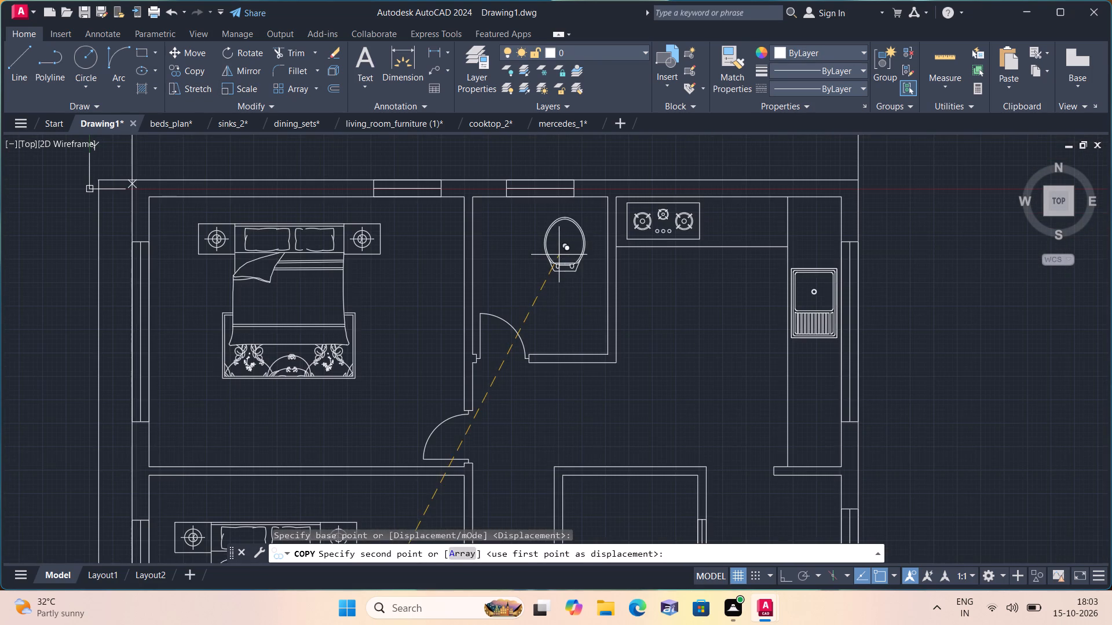
pyautogui.click(575, 332)
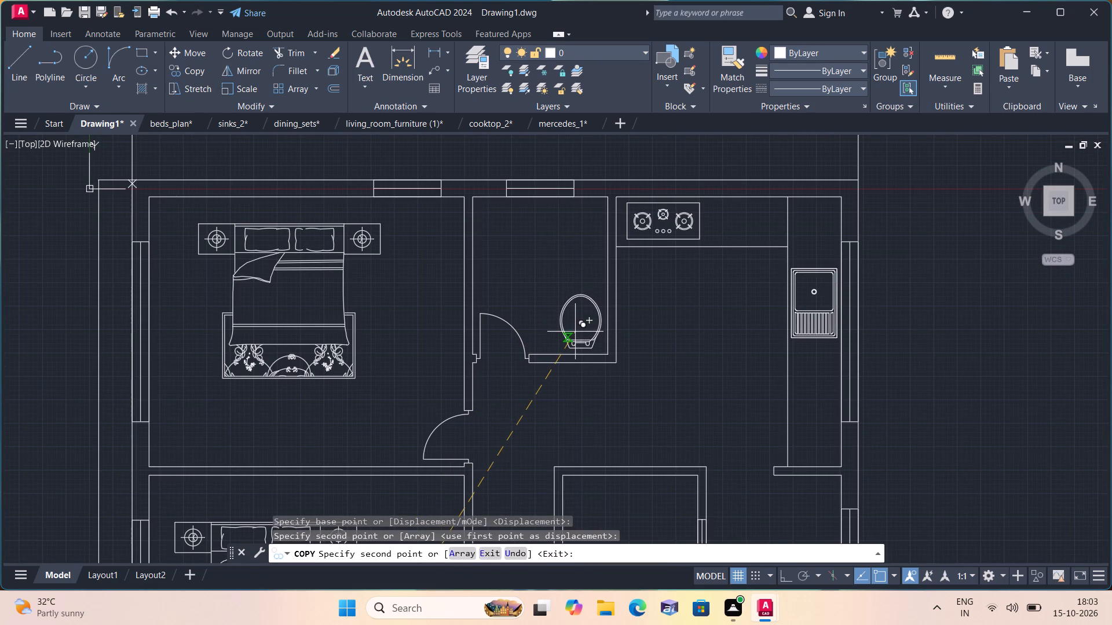
pyautogui.press('Escape')
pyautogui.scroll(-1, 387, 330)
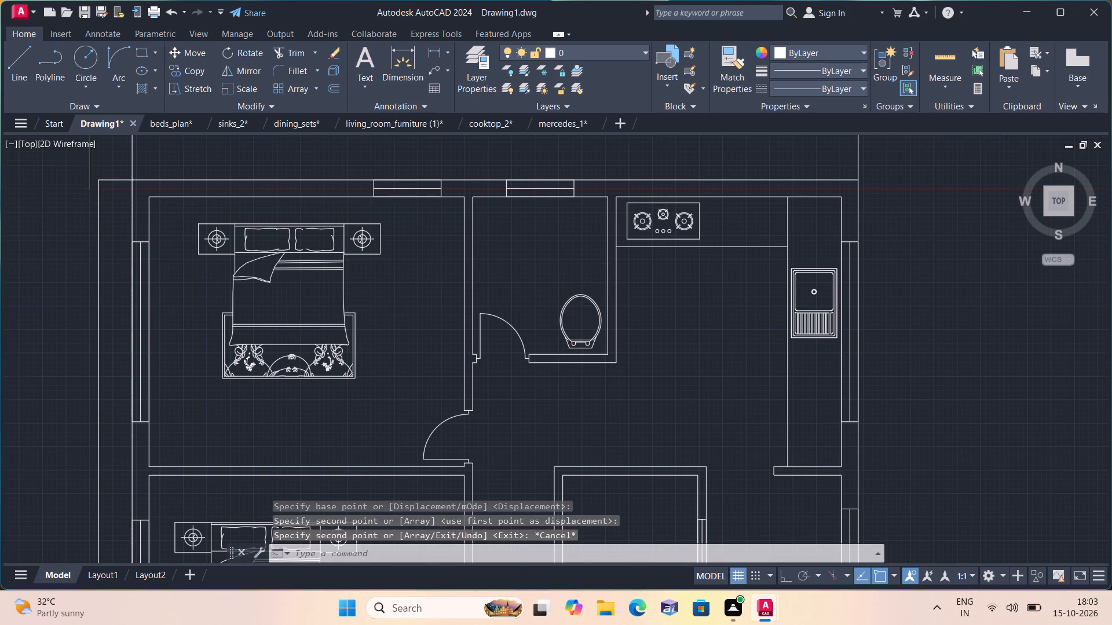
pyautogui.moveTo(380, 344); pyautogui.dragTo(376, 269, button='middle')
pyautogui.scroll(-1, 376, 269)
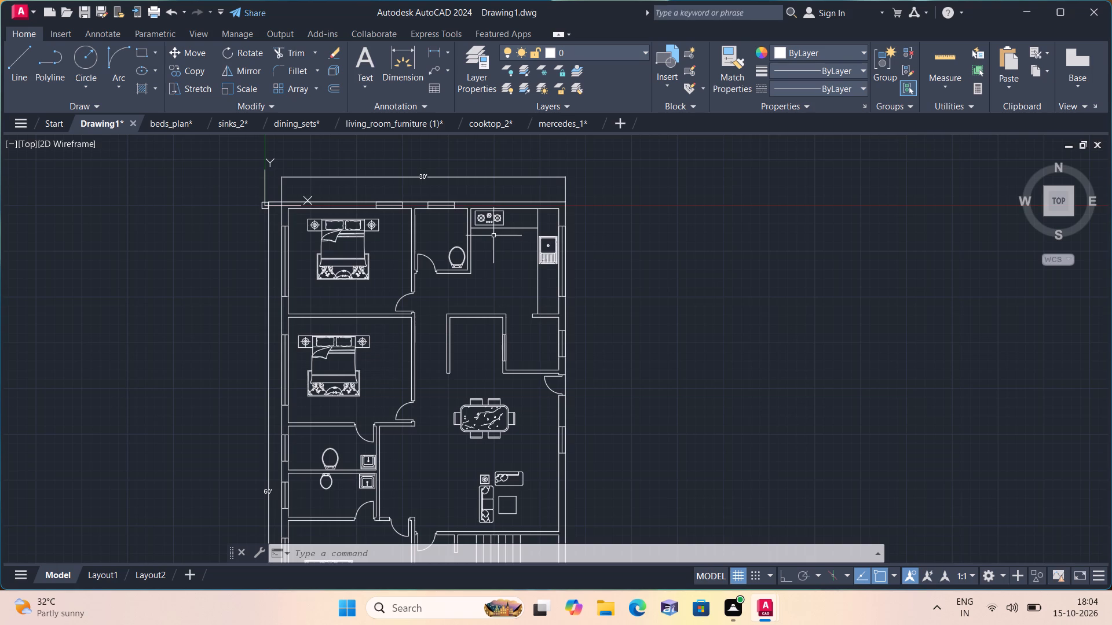
# Add a two-line multiline text label reading BEDROOM and 14'0"X12'0" below the bed in the northwest corner bedroom.
pyautogui.moveTo(547, 273); pyautogui.dragTo(591, 206, button='middle')
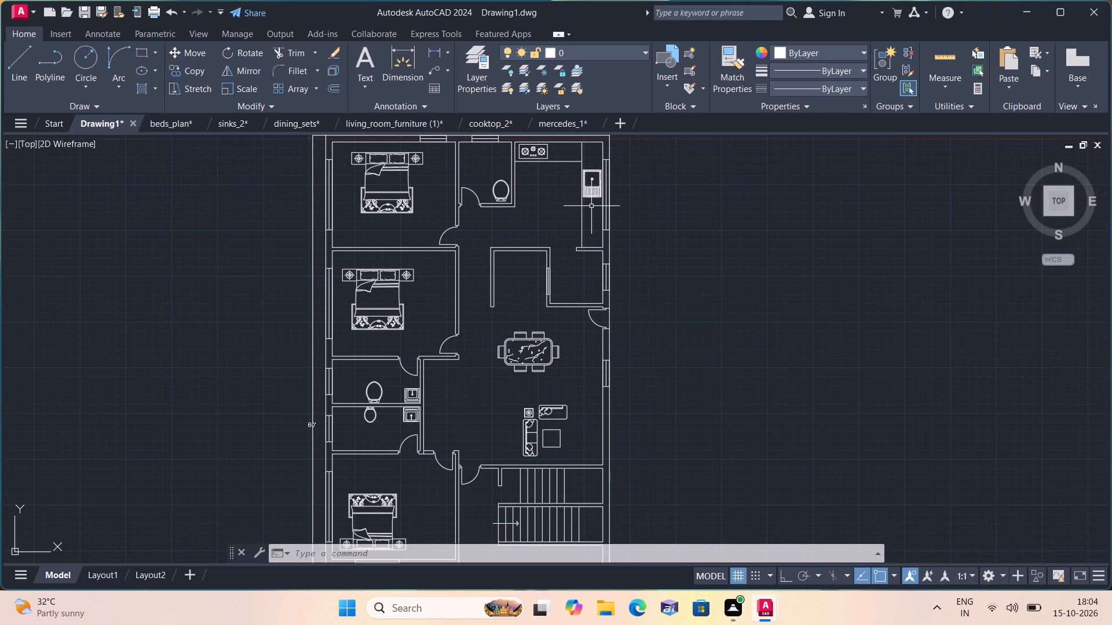
pyautogui.moveTo(562, 285); pyautogui.dragTo(580, 231, button='middle')
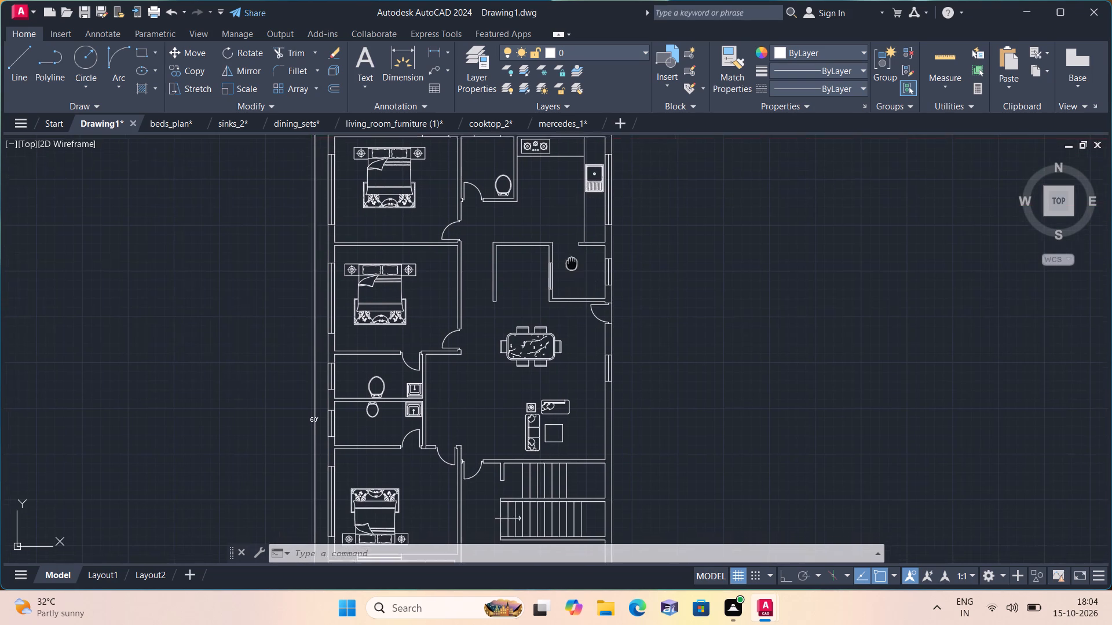
pyautogui.moveTo(580, 231); pyautogui.dragTo(582, 223, button='middle')
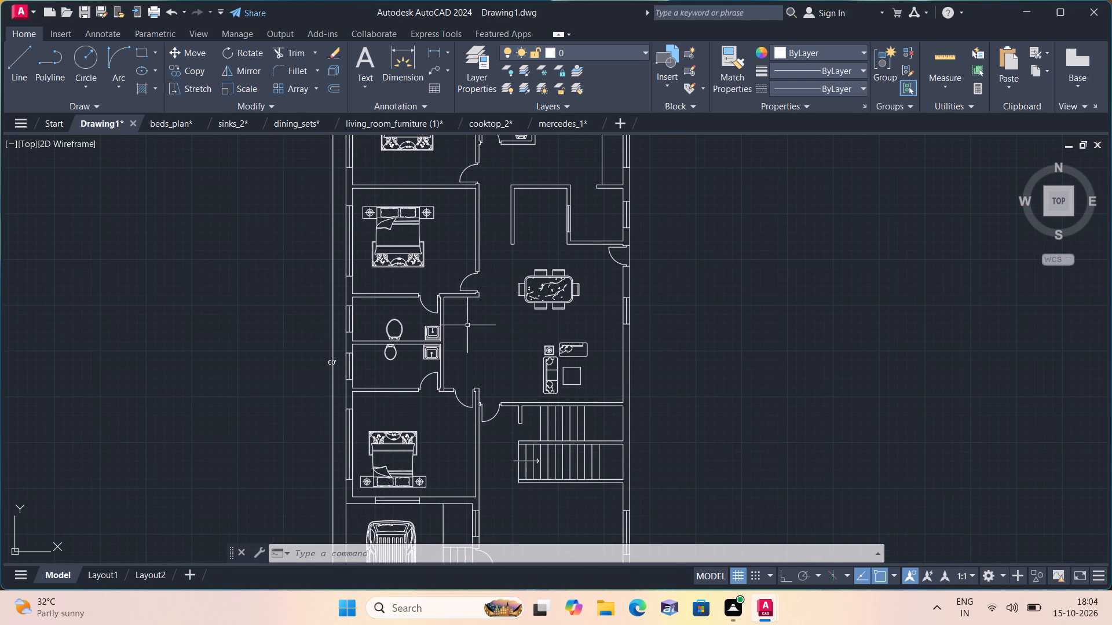
pyautogui.moveTo(429, 347); pyautogui.dragTo(427, 347, button='middle')
pyautogui.moveTo(427, 347); pyautogui.dragTo(449, 236, button='middle')
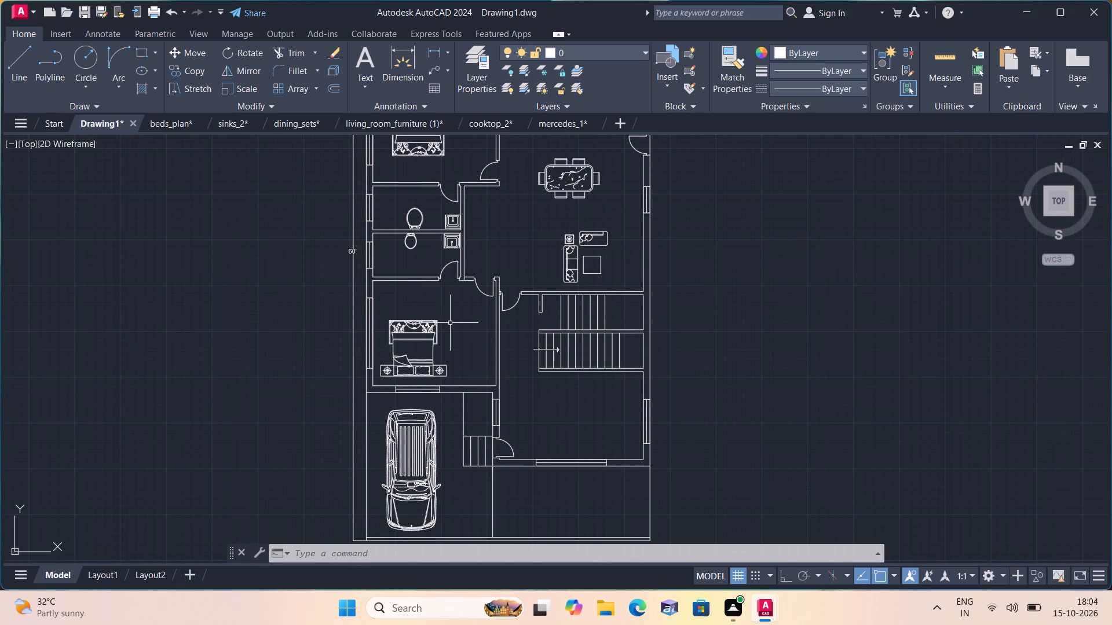
pyautogui.write('mt')
pyautogui.press('space')
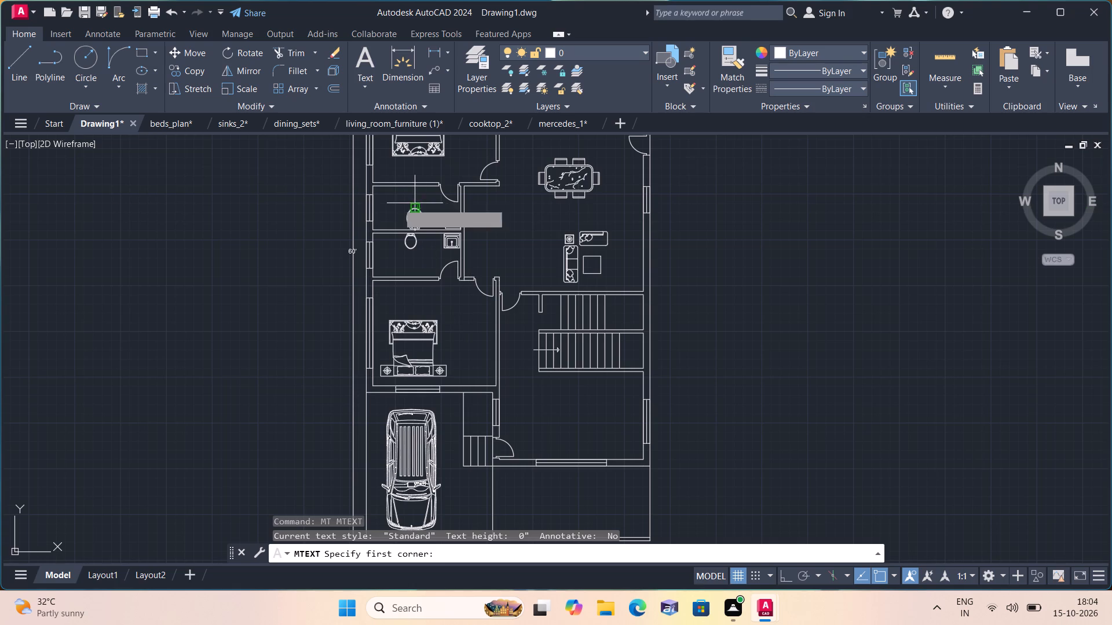
pyautogui.moveTo(390, 204); pyautogui.dragTo(389, 229, button='middle')
pyautogui.scroll(-1, 416, 330)
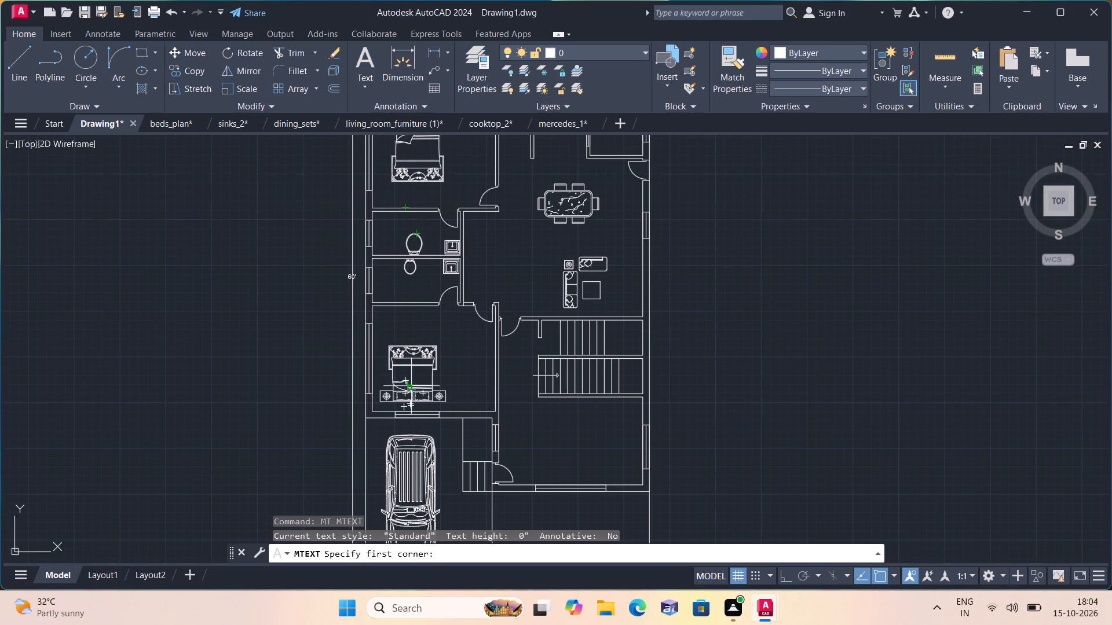
pyautogui.scroll(-1, 425, 318)
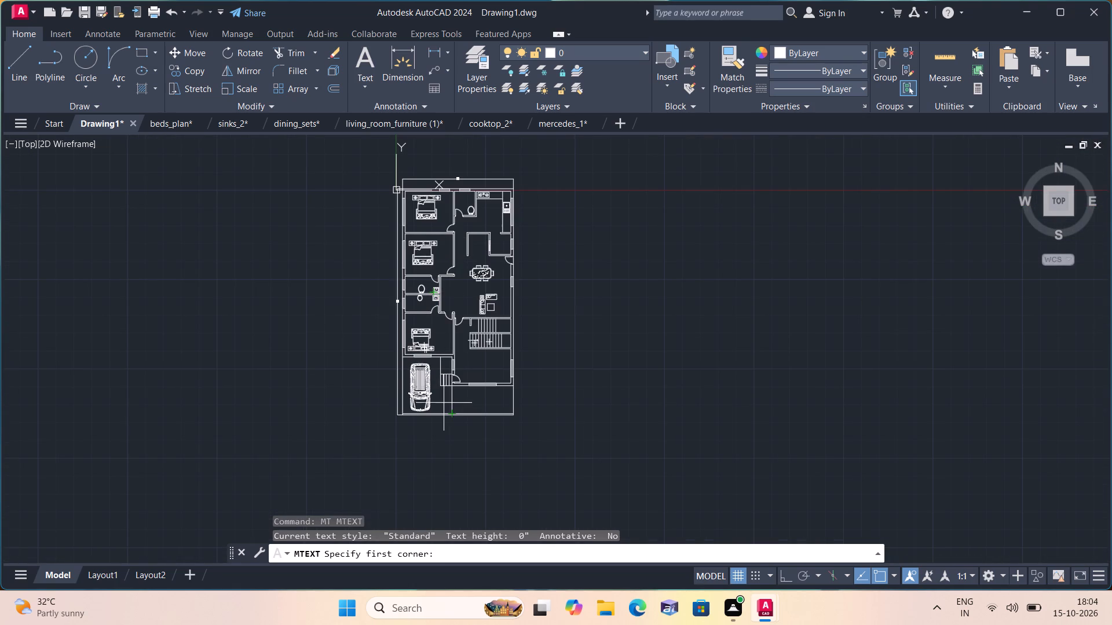
pyautogui.moveTo(439, 315); pyautogui.dragTo(423, 427, button='middle')
pyautogui.scroll(2, 416, 349)
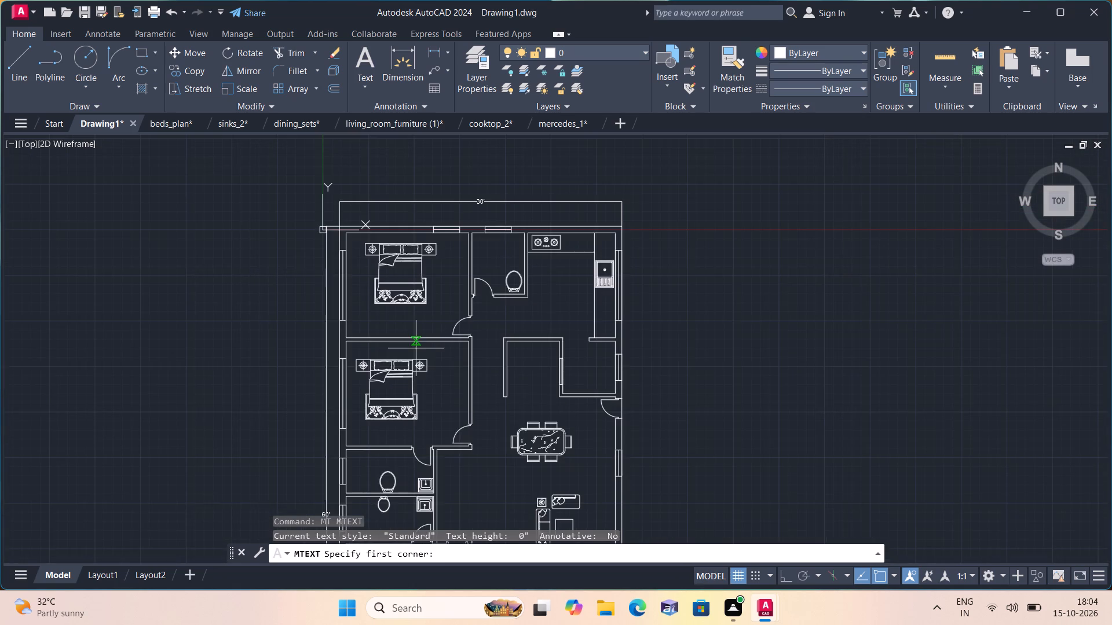
pyautogui.scroll(1, 415, 333)
pyautogui.tripleClick(409, 315)
pyautogui.click(409, 315)
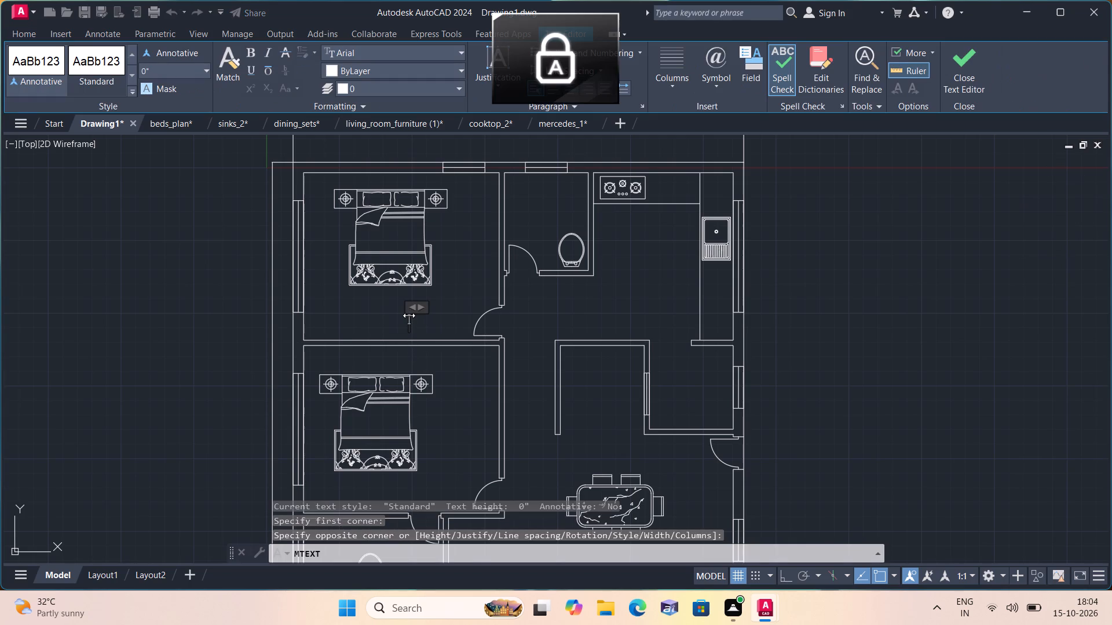
pyautogui.write('BEDR')
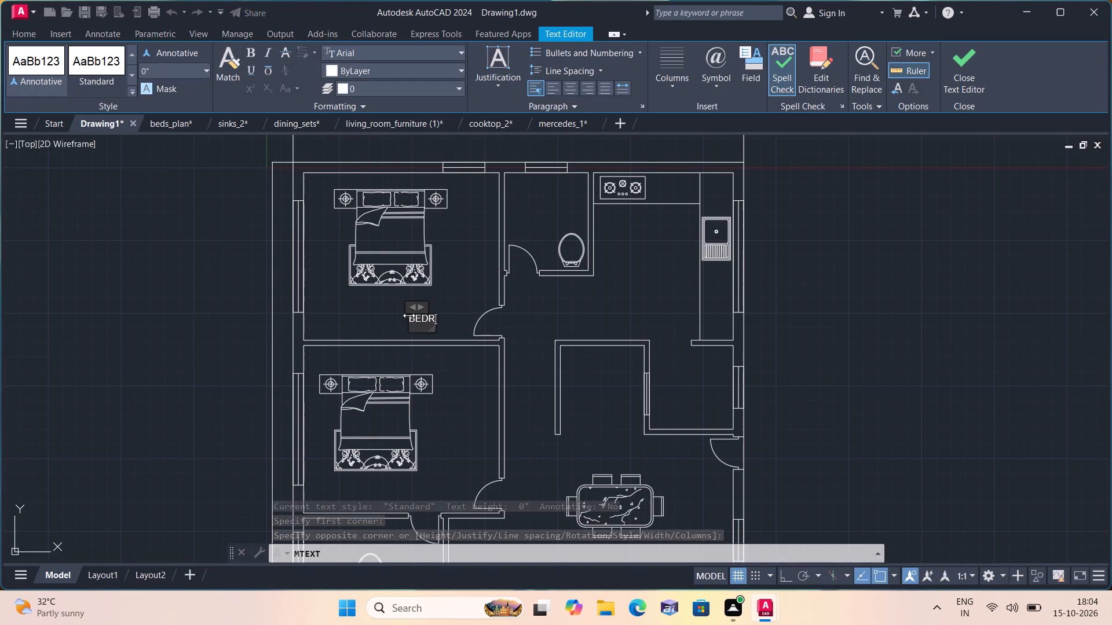
pyautogui.write('OOM')
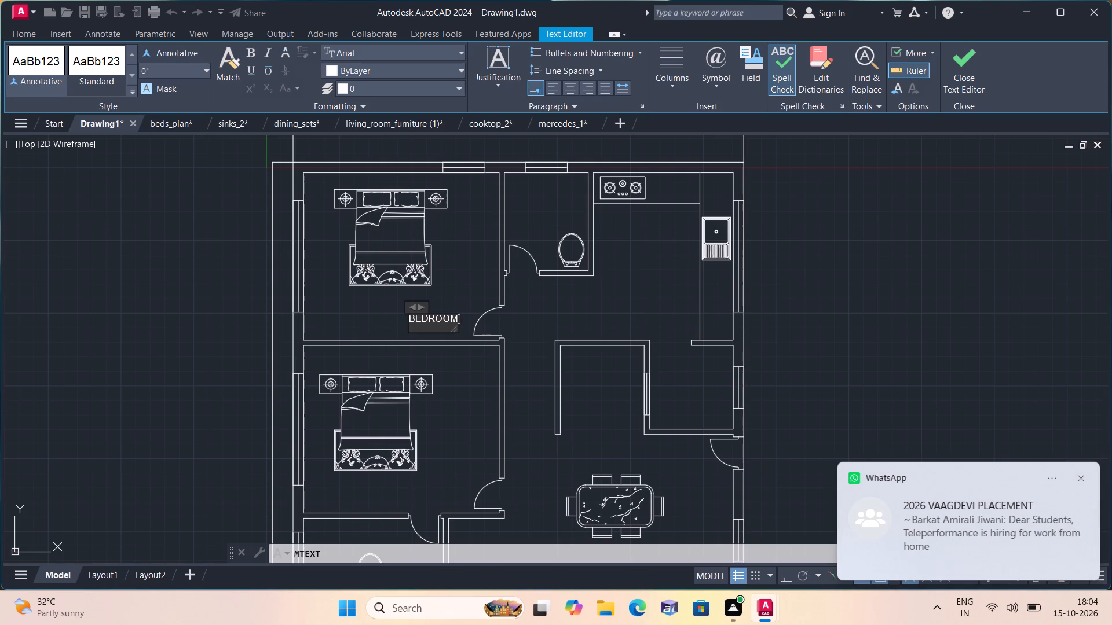
pyautogui.press('Return')
pyautogui.write('14;')
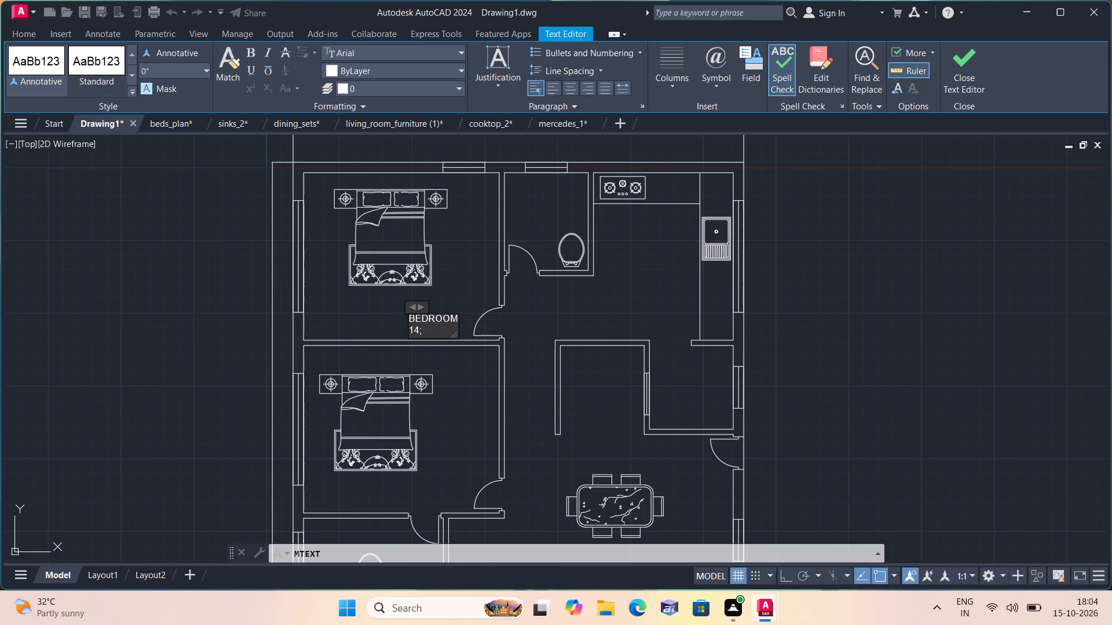
pyautogui.press('BackSpace')
pyautogui.press('1')
pyautogui.press('BackSpace')
pyautogui.press("'")
pyautogui.write('0"X')
pyautogui.write('12')
pyautogui.press("'")
pyautogui.write('0"')
pyautogui.click(460, 276)
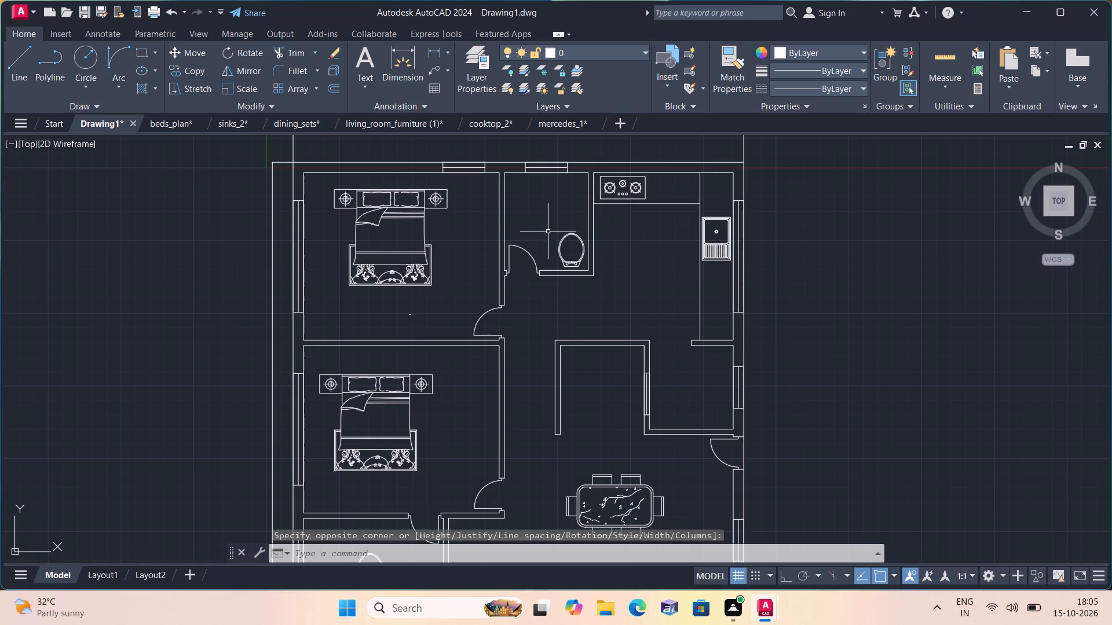
# Add a two-line multiline text label reading A/TOILET and 6'0"X7'0" above the toilet in the small room west of the kitchen.
pyautogui.press('space')
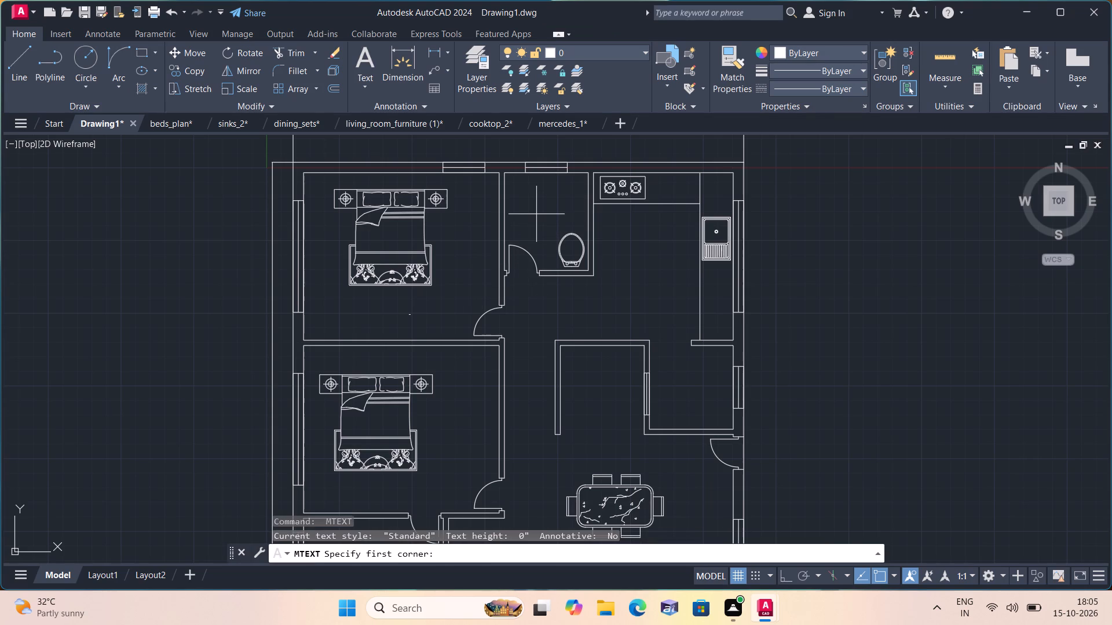
pyautogui.tripleClick(536, 214)
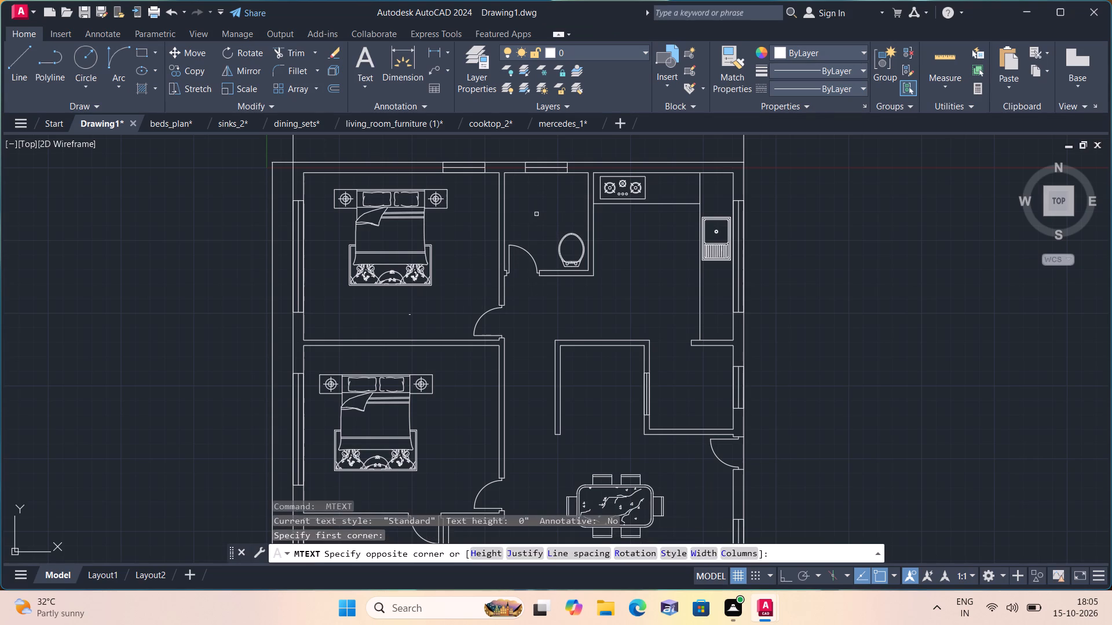
pyautogui.click(536, 214)
pyautogui.press('a')
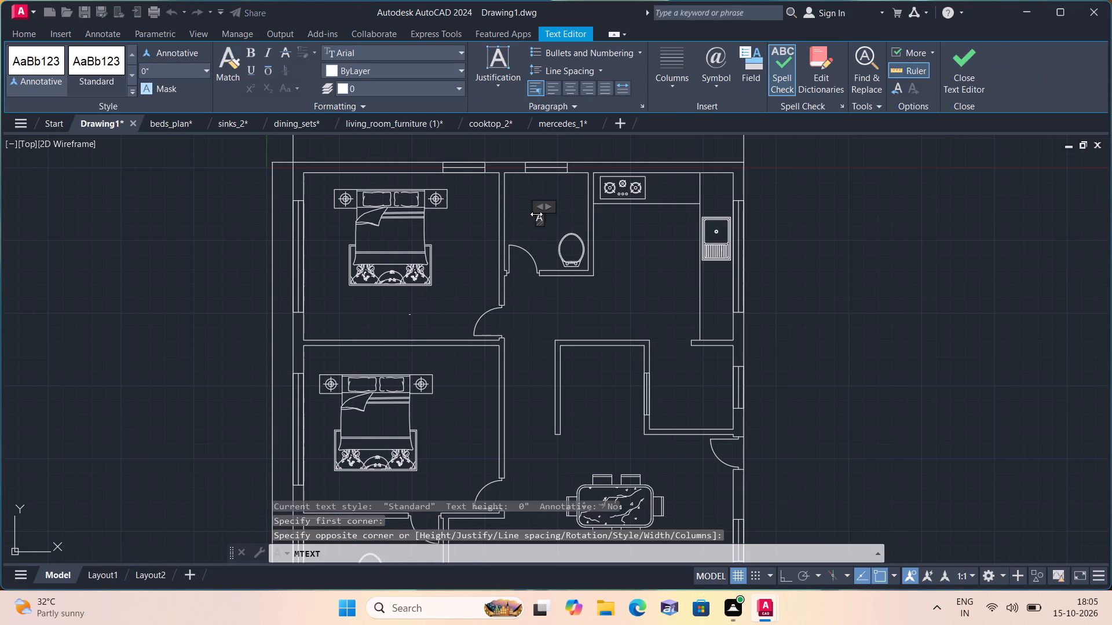
pyautogui.press('/')
pyautogui.write('TOIL')
pyautogui.write('ET')
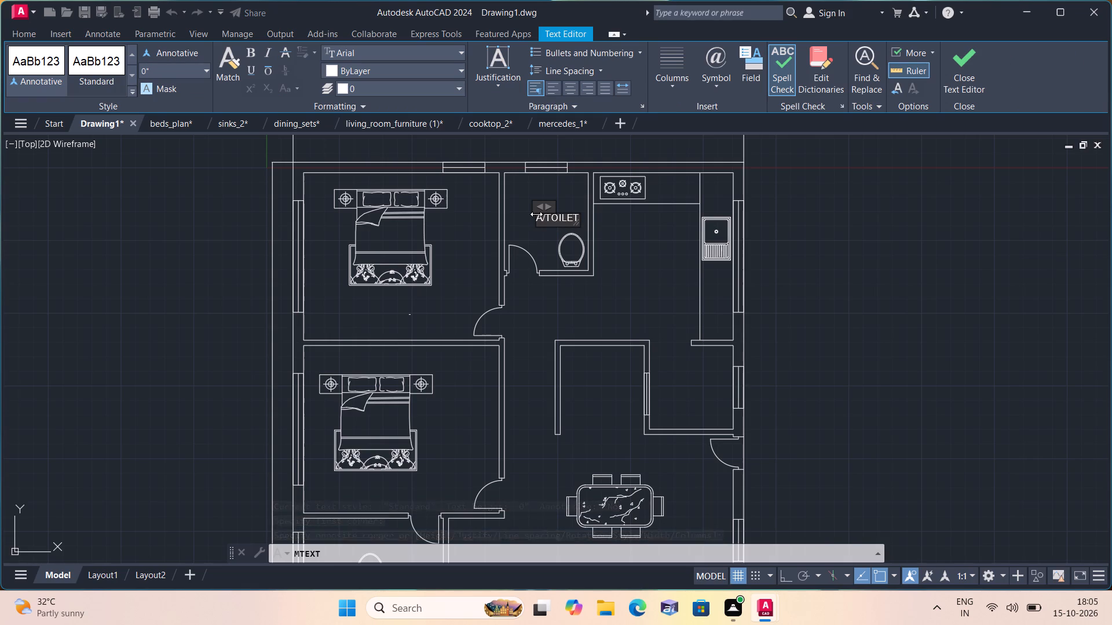
pyautogui.press('Return')
pyautogui.write("6'0")
pyautogui.hotkey('shift', '"')
pyautogui.press('x')
pyautogui.write('7\'-0"')
pyautogui.click(569, 227)
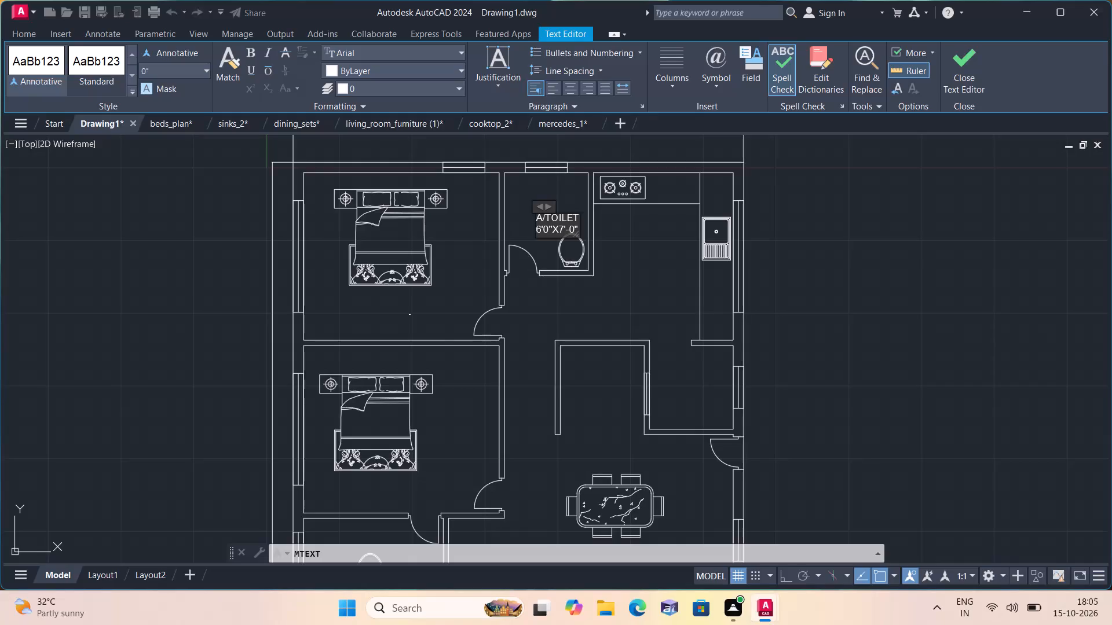
pyautogui.press('BackSpace')
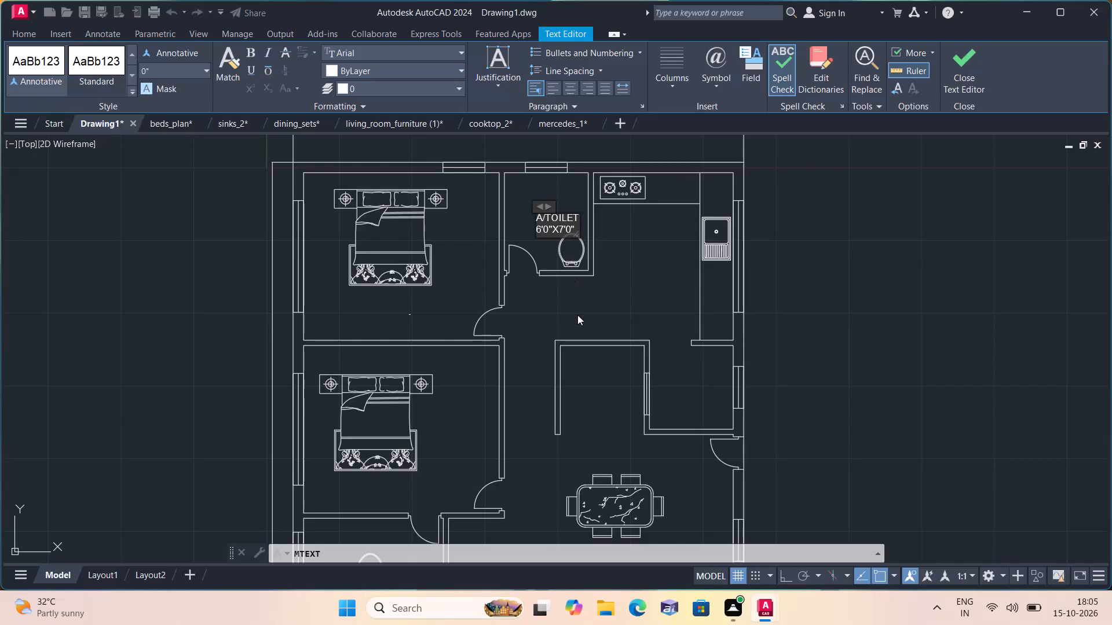
pyautogui.click(577, 315)
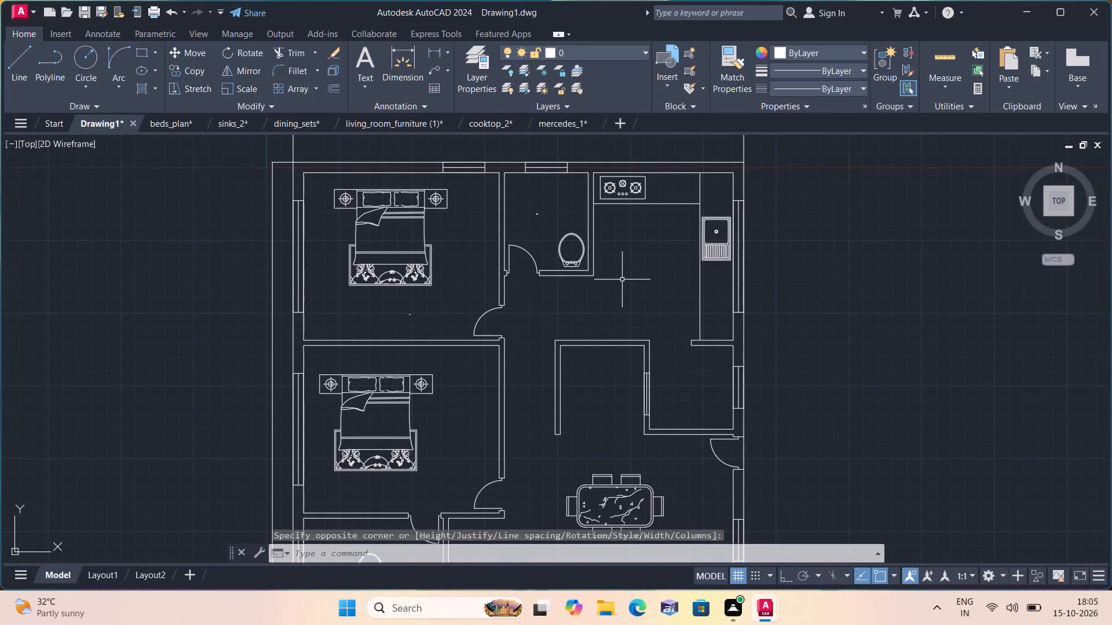
# Add a two-line multiline text label reading KITCHEN and 10'-0"X12'-0" in the open floor area of the kitchen.
pyautogui.press('space')
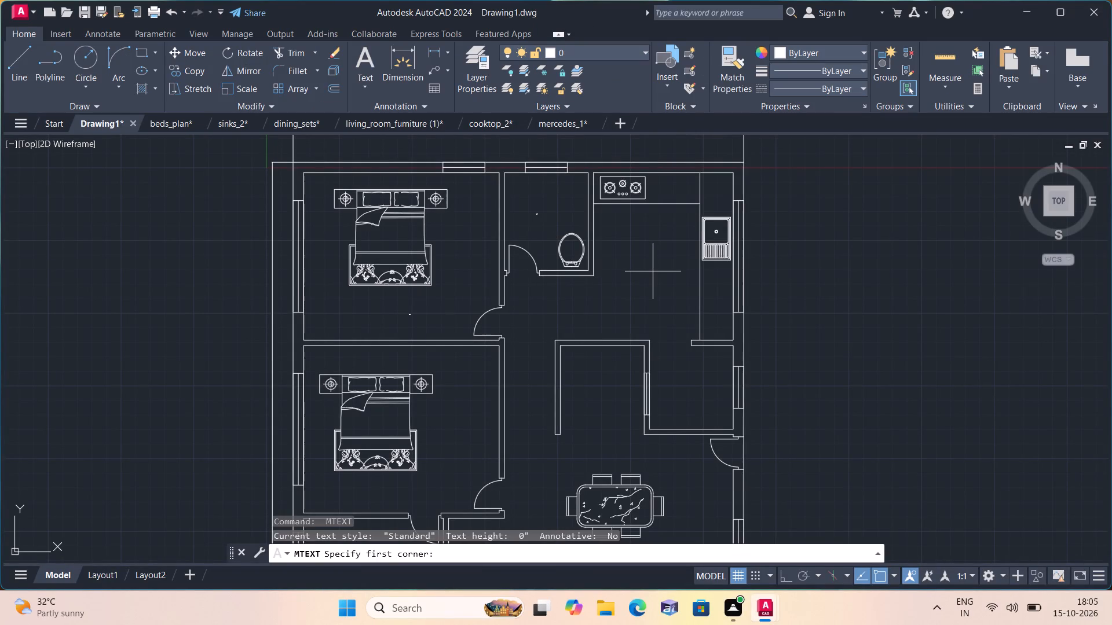
pyautogui.tripleClick(628, 275)
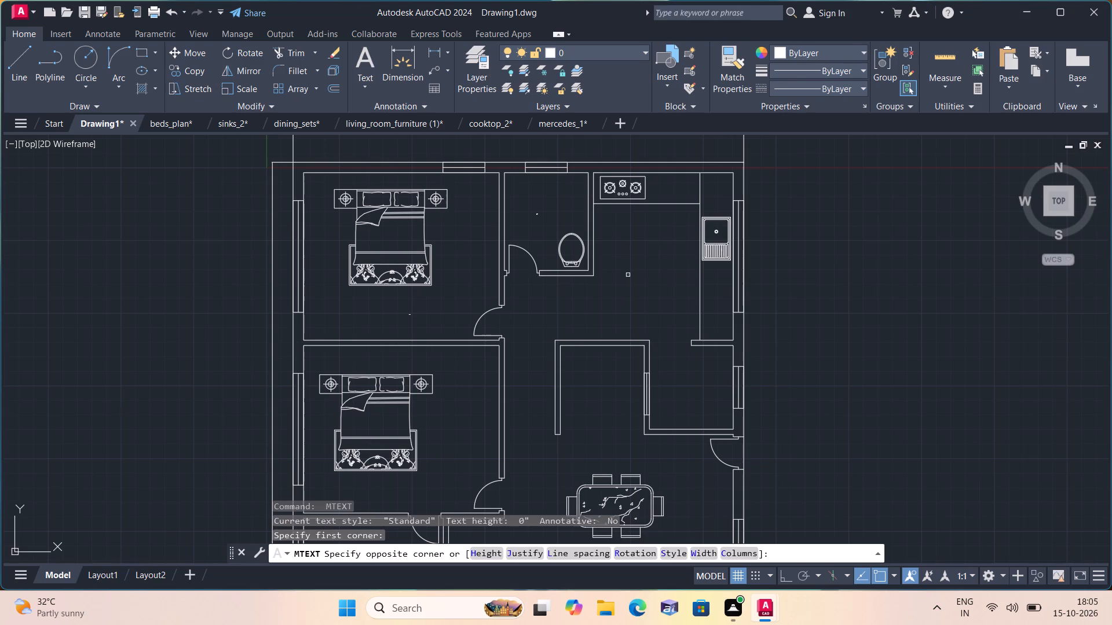
pyautogui.click(628, 275)
pyautogui.write('KITCHE')
pyautogui.press('n')
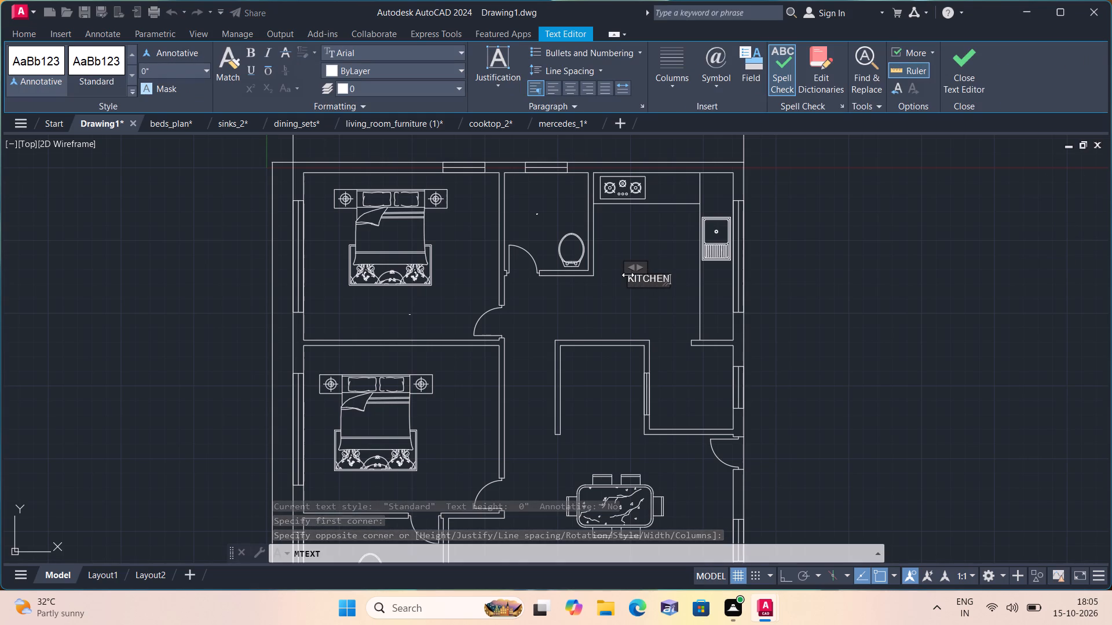
pyautogui.press('Return')
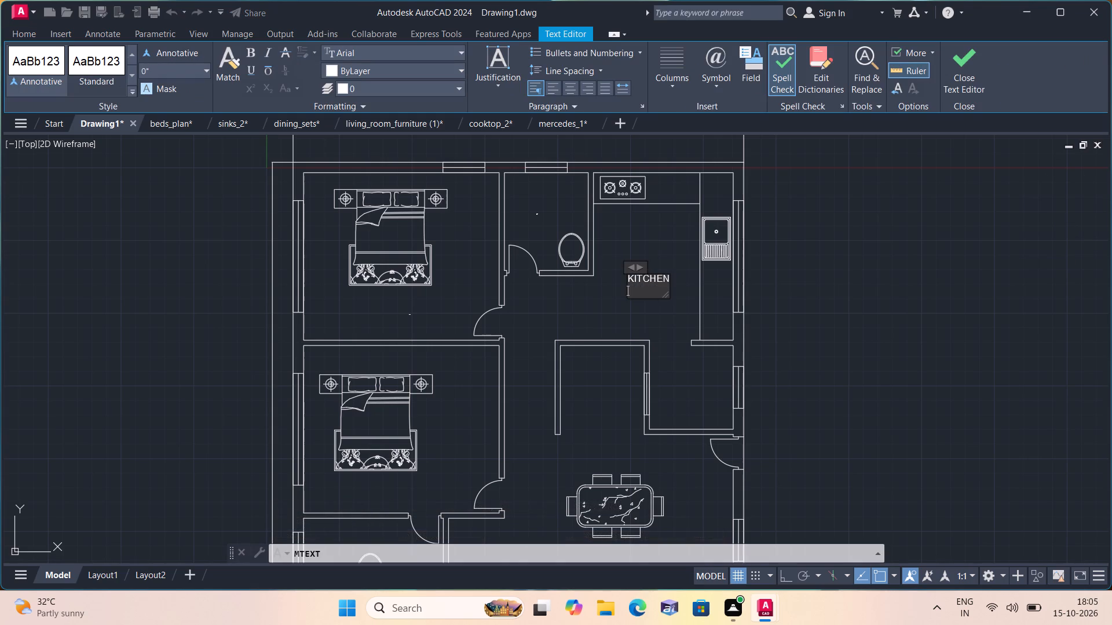
pyautogui.write('10\'-0"')
pyautogui.press('x')
pyautogui.write('12\'-0"')
pyautogui.click(592, 290)
# Add a two-line multiline text label reading POOJA and 6'0"X6'6" in the open-sided room north of the dining table.
pyautogui.moveTo(579, 322); pyautogui.dragTo(533, 255, button='middle')
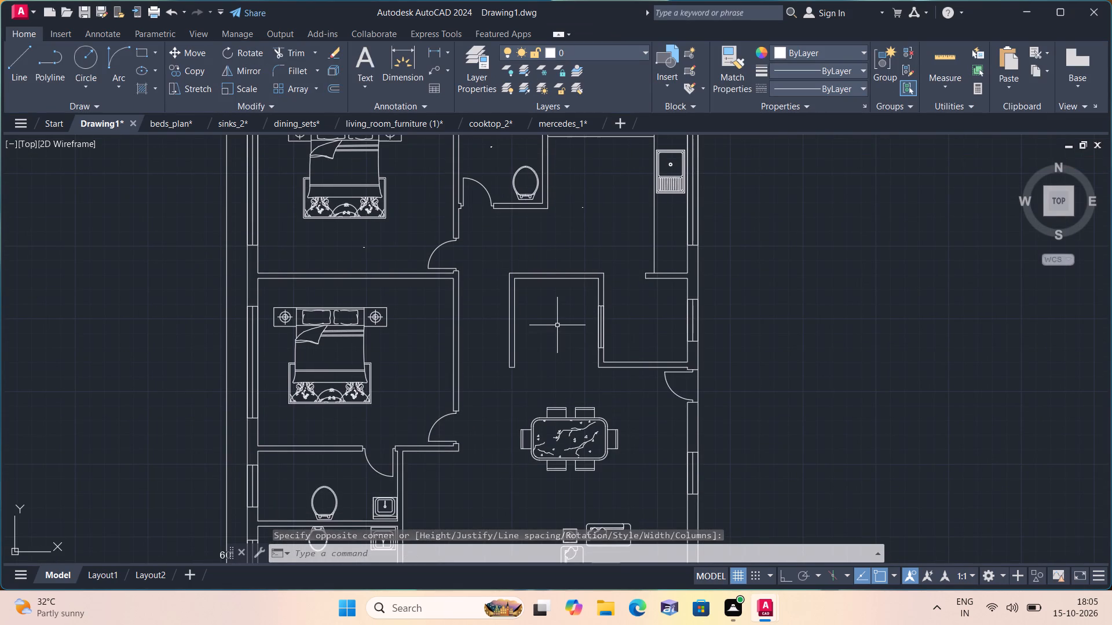
pyautogui.press('space')
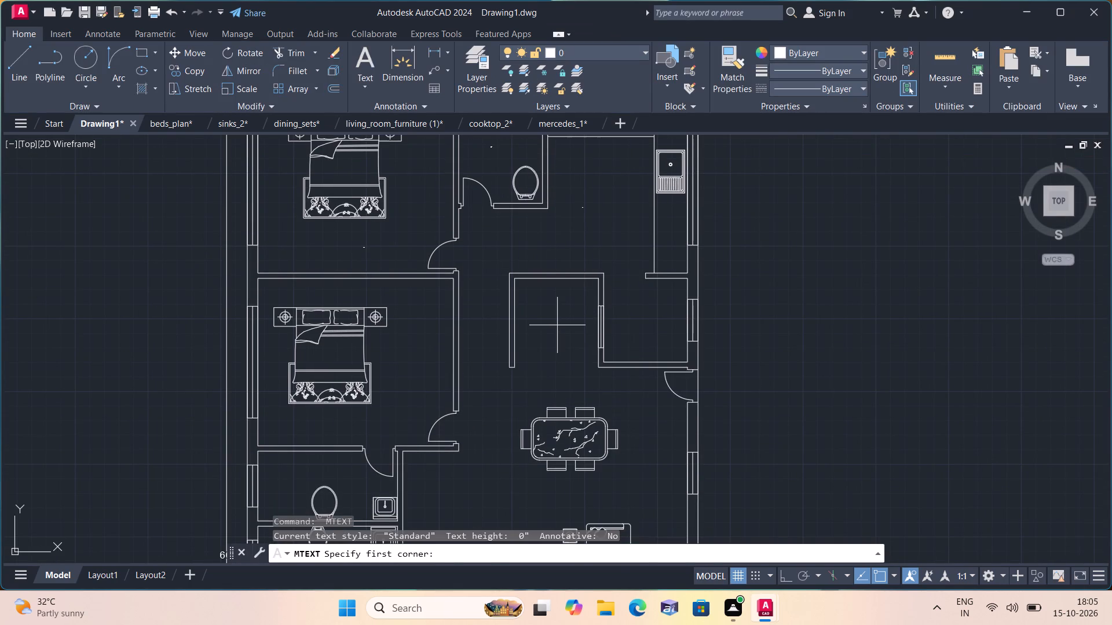
pyautogui.tripleClick(557, 325)
pyautogui.write('POOJ')
pyautogui.press('a')
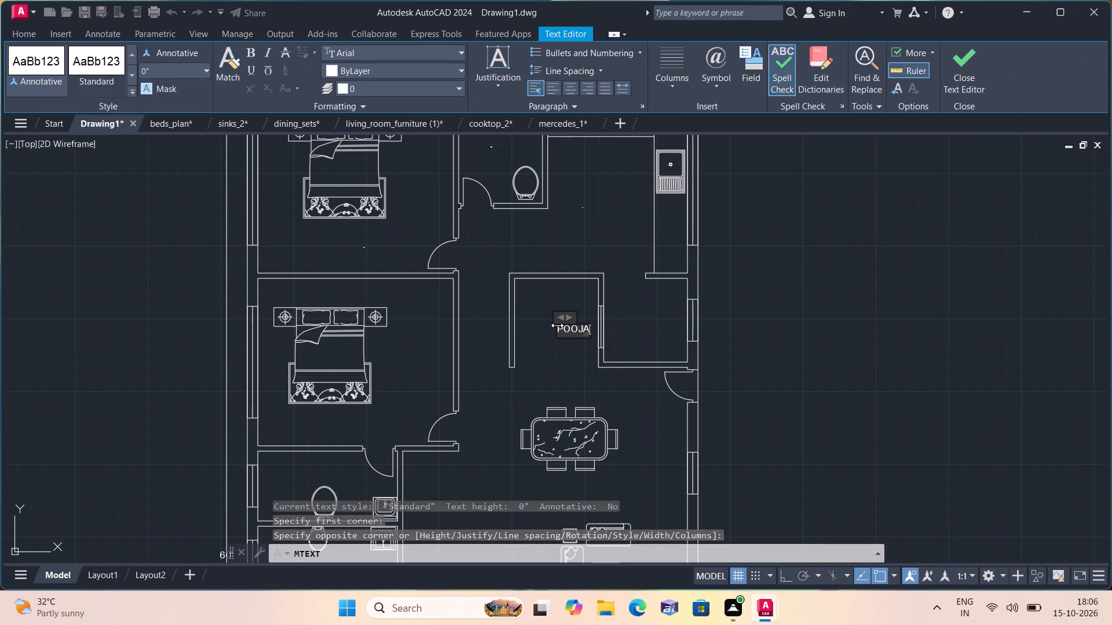
pyautogui.press('Return')
pyautogui.write("6'0")
pyautogui.hotkey('shift', '"')
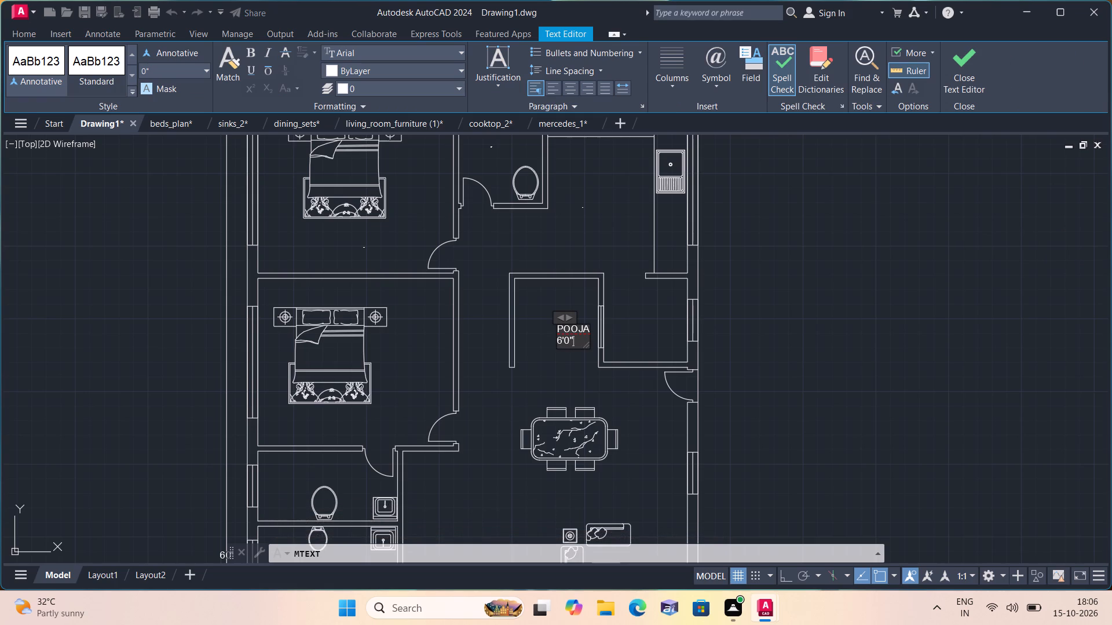
pyautogui.press('x')
pyautogui.write("6'")
pyautogui.write('6"')
pyautogui.scroll(3, 557, 325)
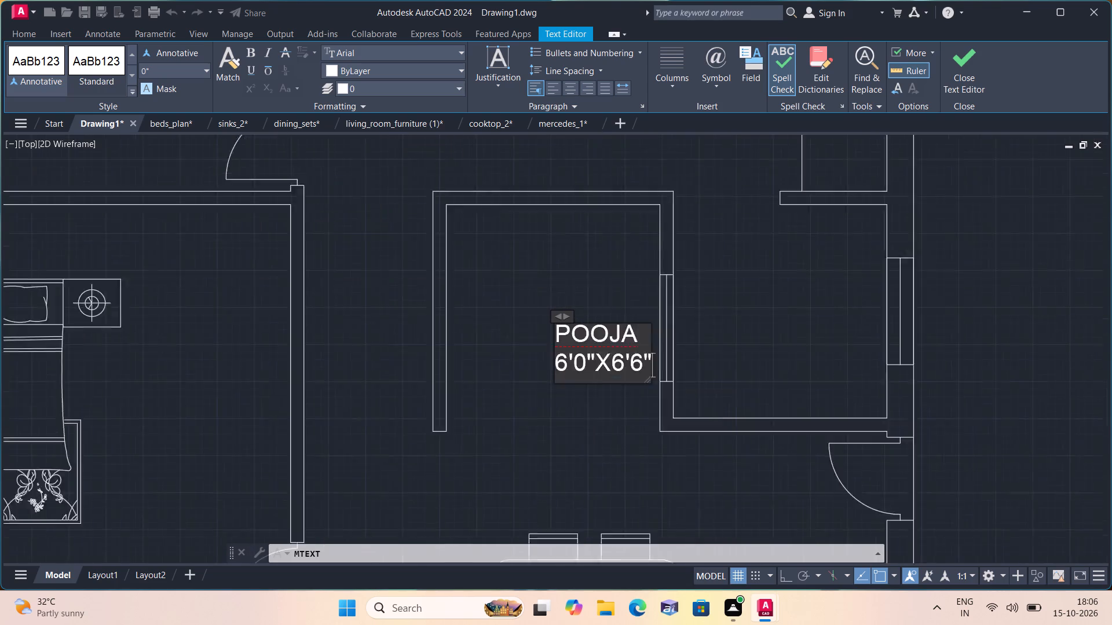
pyautogui.click(536, 260)
# Add a two-line multiline text label reading WASH AREA and 6'0"X6'0" in the small room east of the pooja room.
pyautogui.scroll(-2, 536, 259)
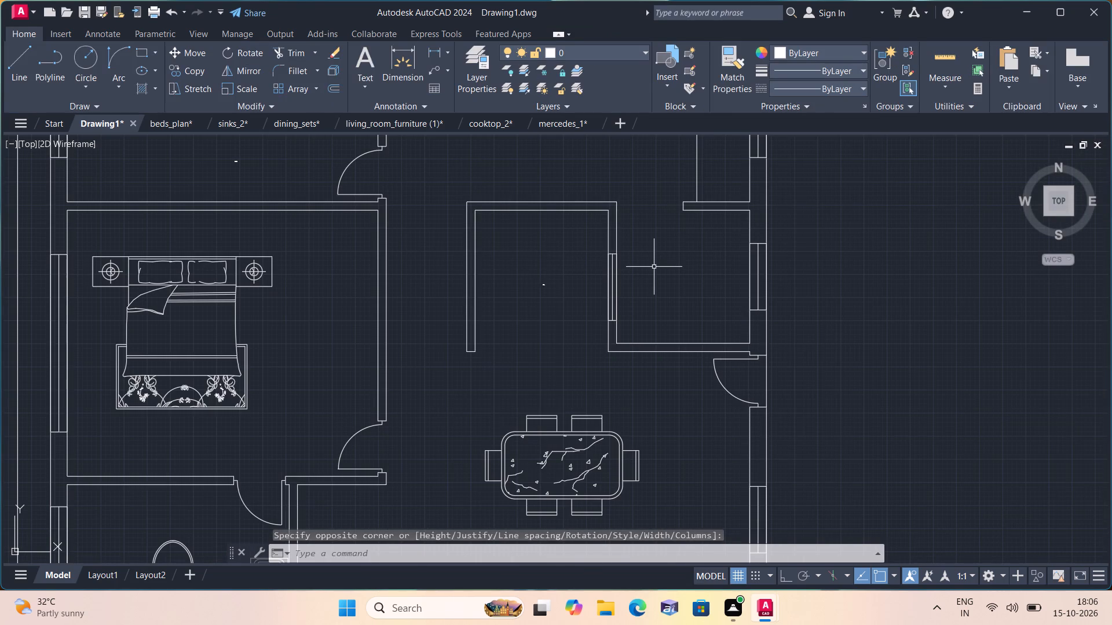
pyautogui.press('space')
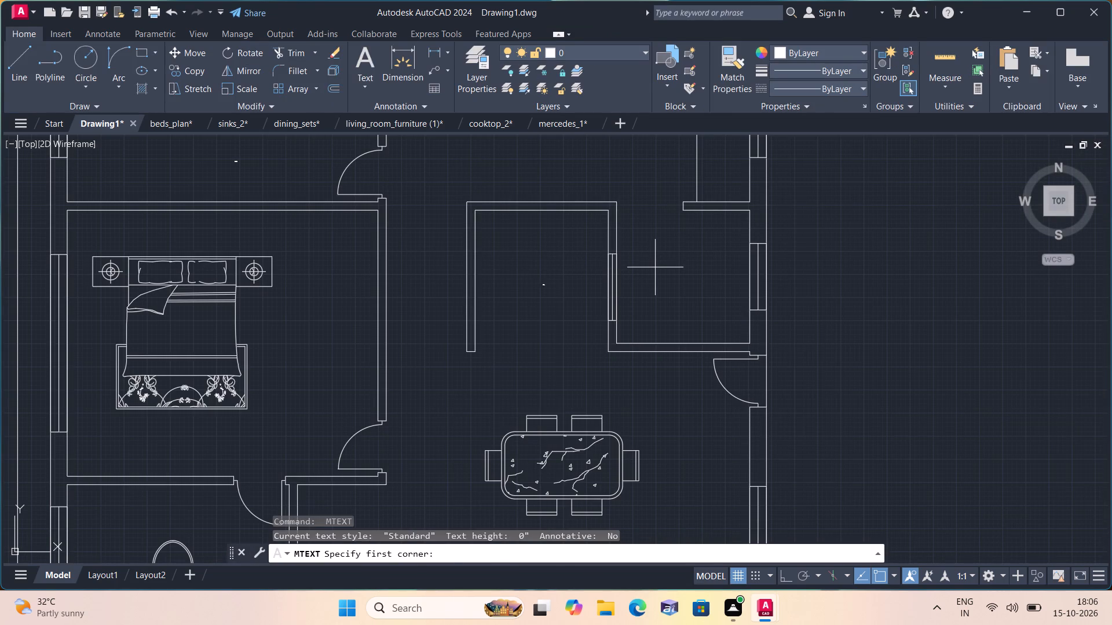
pyautogui.tripleClick(655, 267)
pyautogui.click(655, 267)
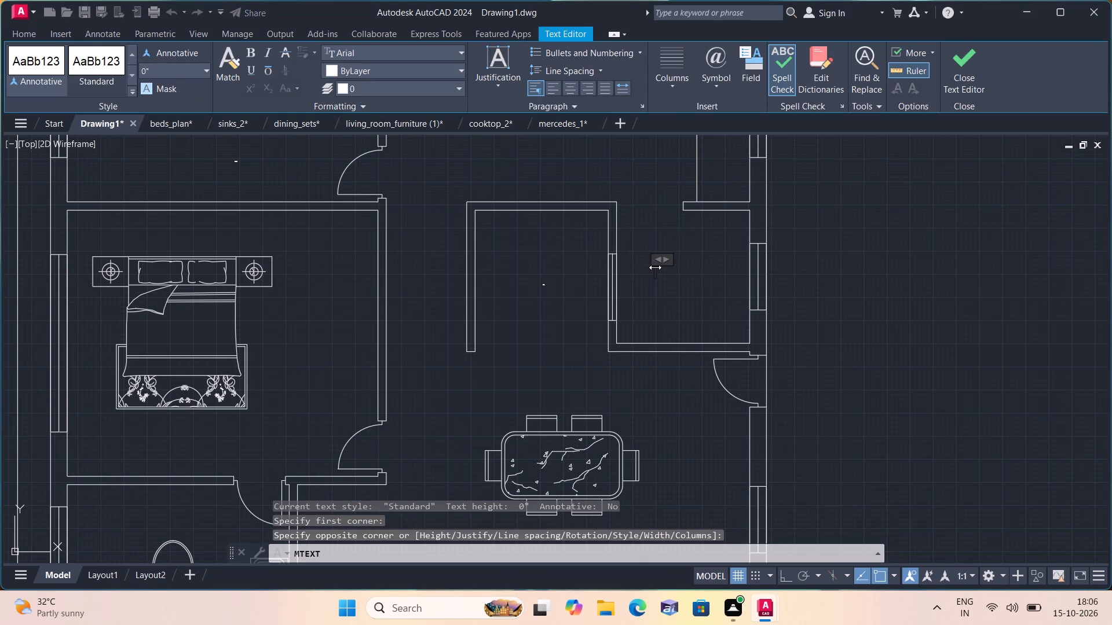
pyautogui.write('WASH AREA')
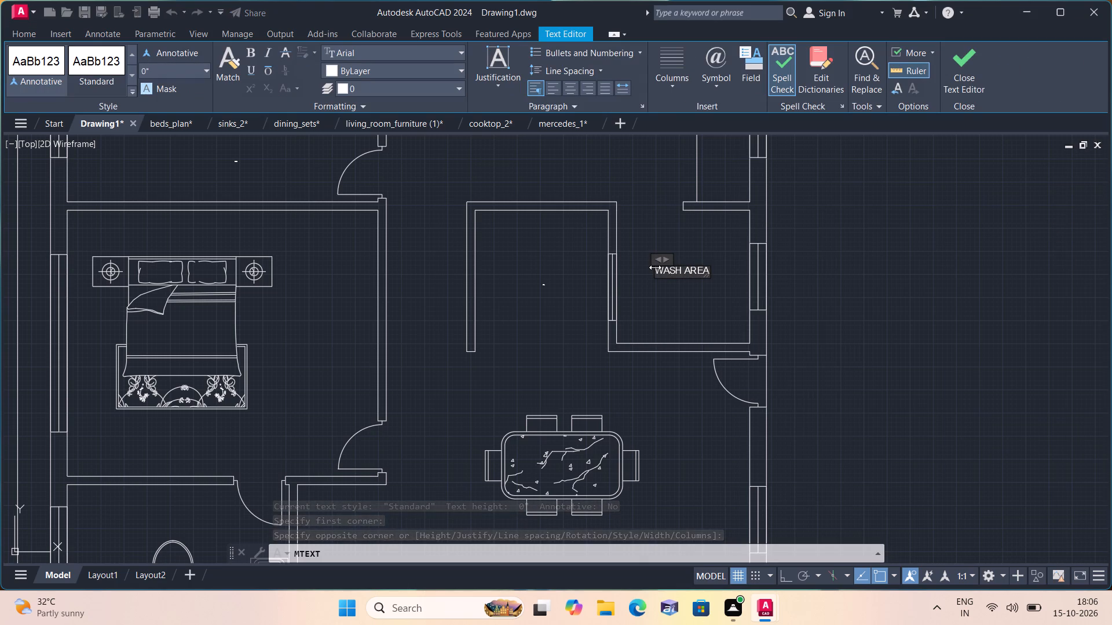
pyautogui.press('Return')
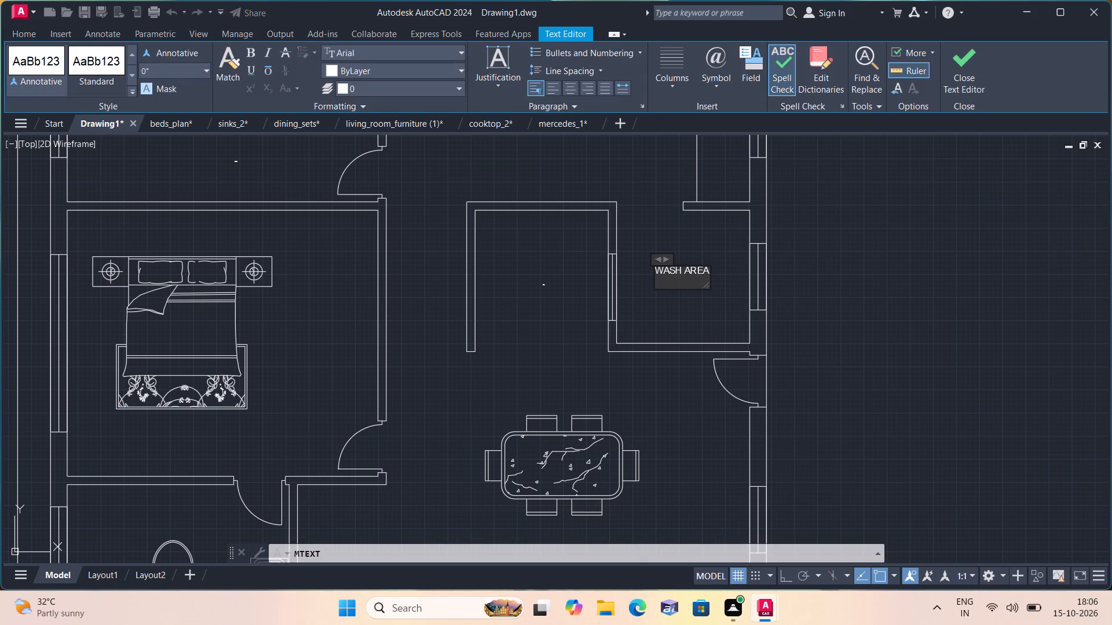
pyautogui.write('6\'-0"X')
pyautogui.write("6'-")
pyautogui.press('BackSpace')
pyautogui.write('0"')
pyautogui.scroll(2, 654, 265)
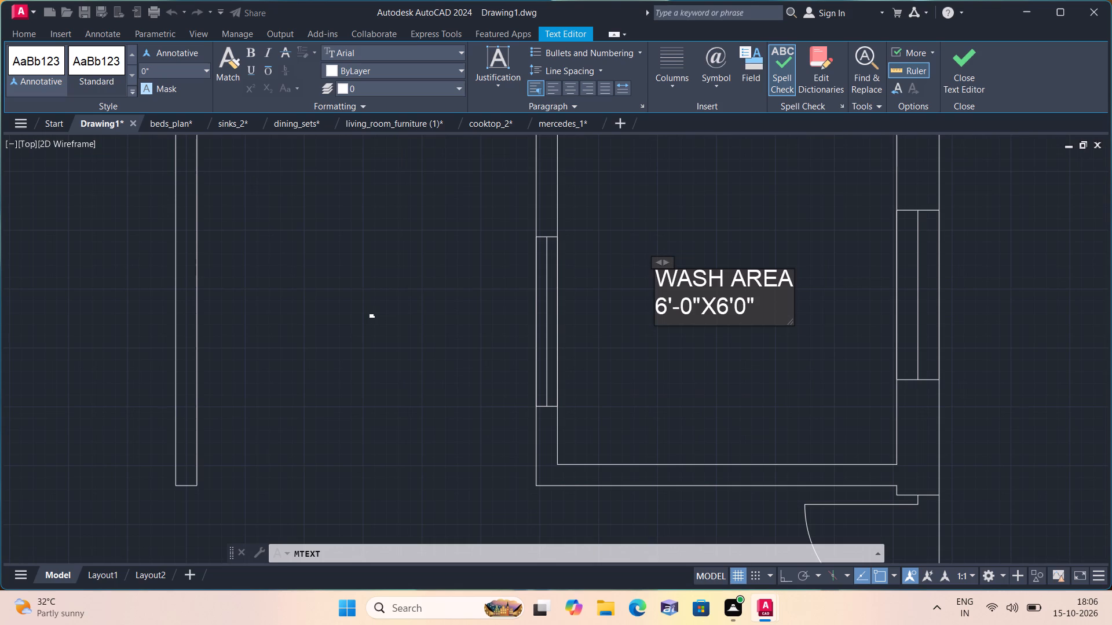
pyautogui.click(681, 307)
pyautogui.press('BackSpace')
pyautogui.scroll(2, 681, 307)
pyautogui.click(709, 385)
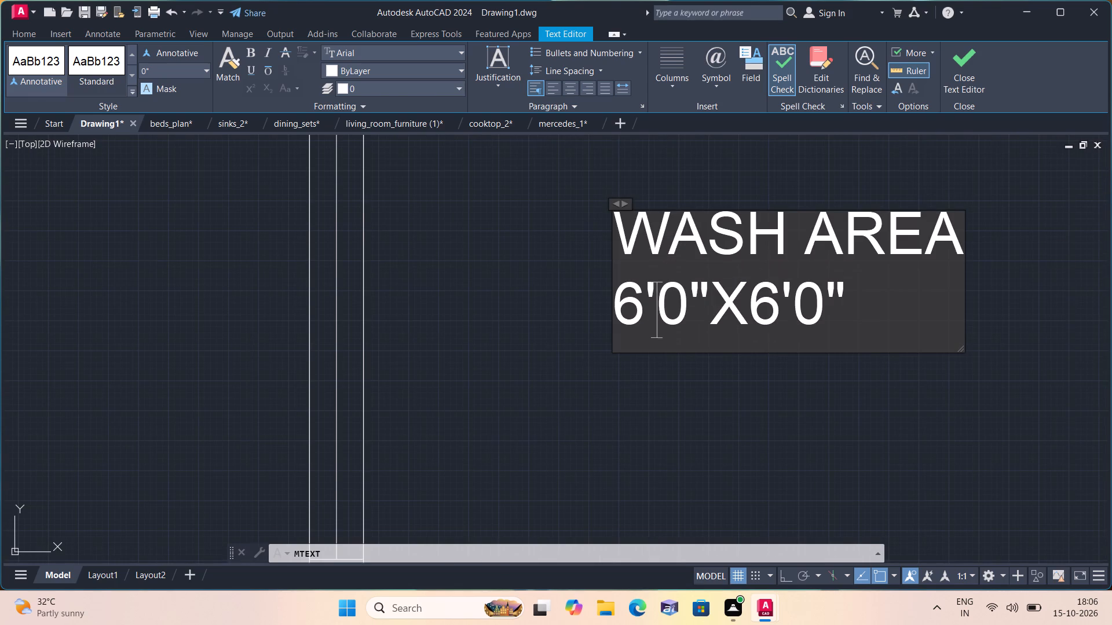
# Add a two-line multiline text label reading BEDROOM and 14'0"X12'0" southeast of the bed in the second bedroom on the west side.
pyautogui.scroll(-2, 690, 377)
pyautogui.scroll(-3, 450, 442)
pyautogui.moveTo(282, 428); pyautogui.dragTo(303, 338, button='middle')
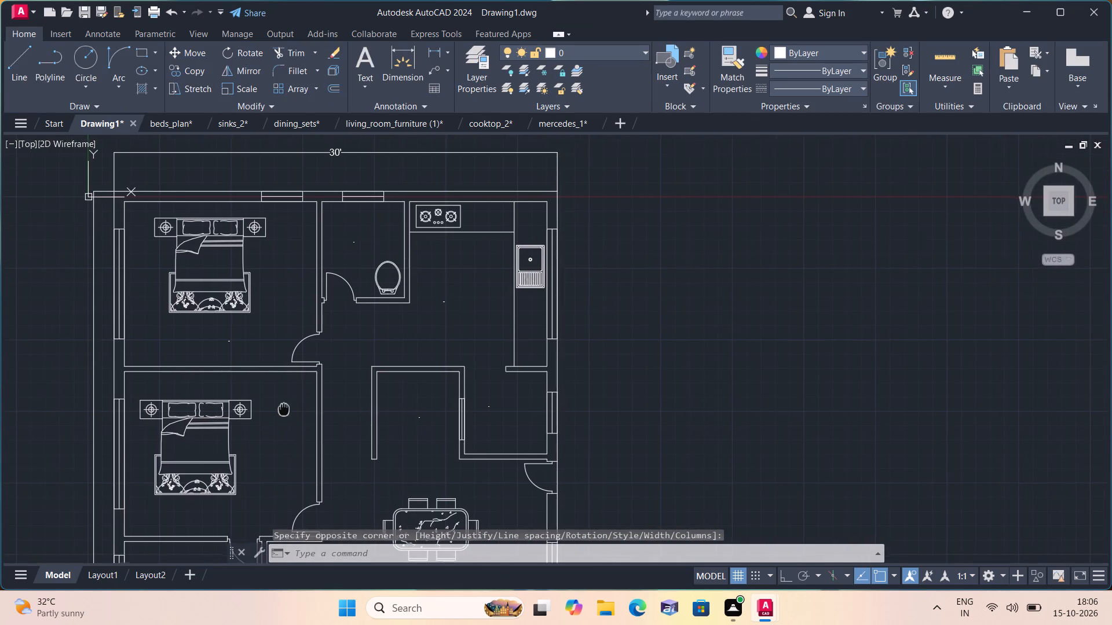
pyautogui.moveTo(303, 338); pyautogui.dragTo(321, 319, button='middle')
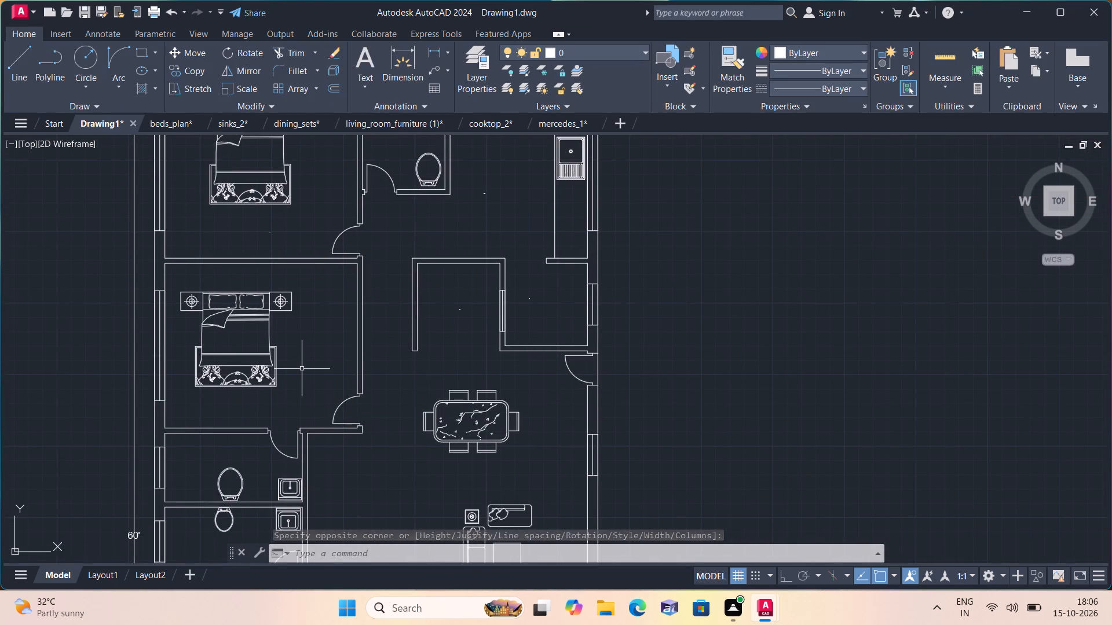
pyautogui.press('space')
pyautogui.tripleClick(302, 369)
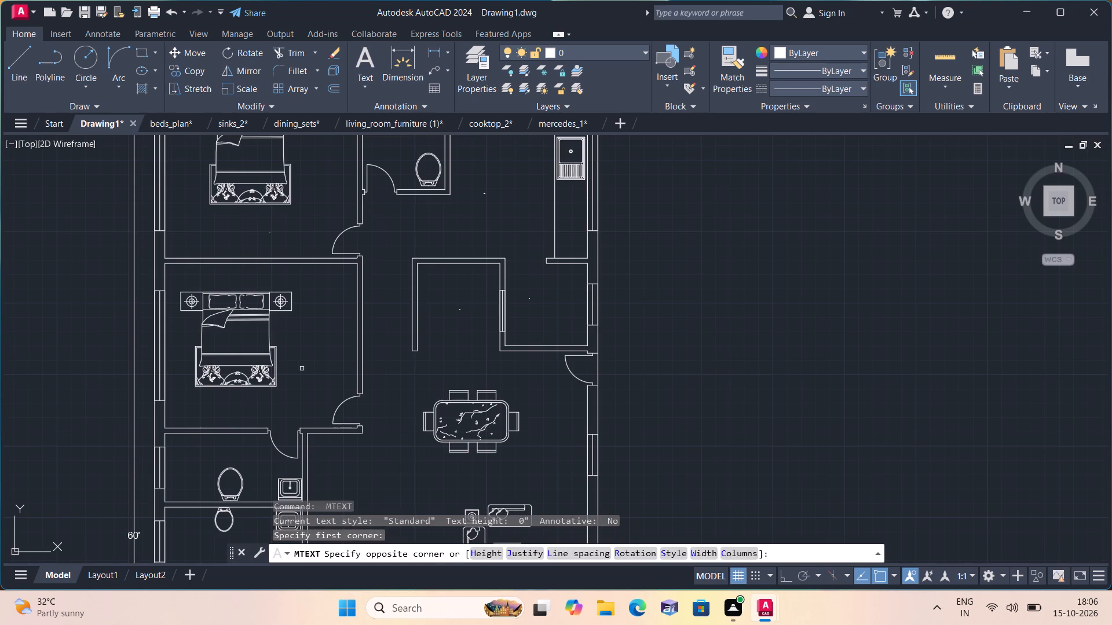
pyautogui.write('BEDROOM')
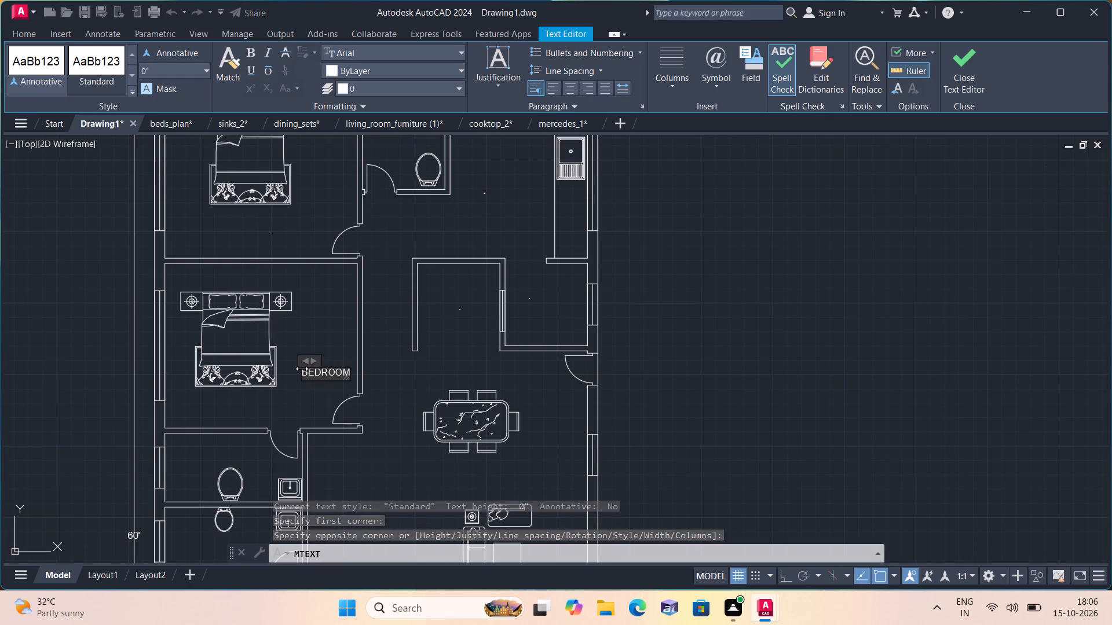
pyautogui.press('Return')
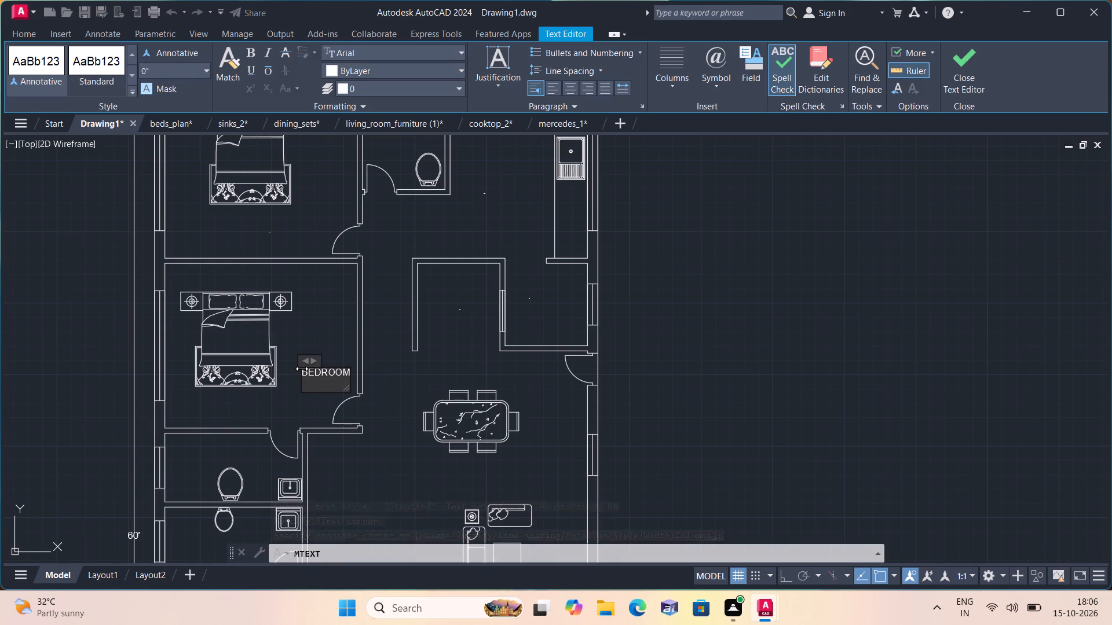
pyautogui.write('14\'0"')
pyautogui.write('X12\'0"')
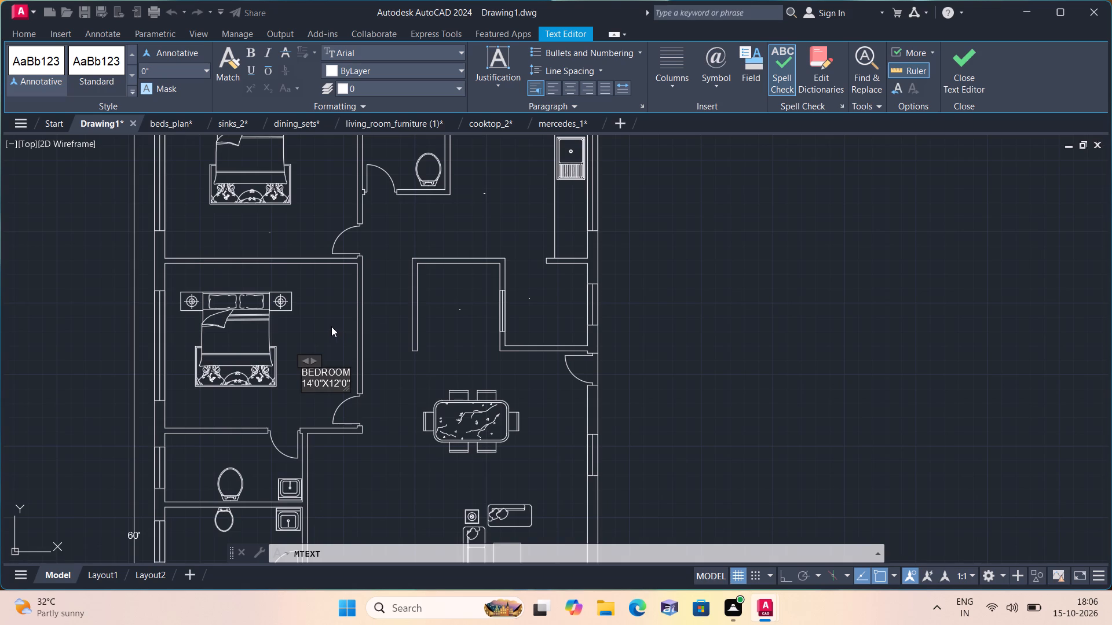
pyautogui.click(331, 325)
# Add a two-line multiline text label reading A/TOILET and 10'0"X5'0" above the WC in the toilet directly south of the second bedroom.
pyautogui.moveTo(325, 325); pyautogui.dragTo(327, 248, button='middle')
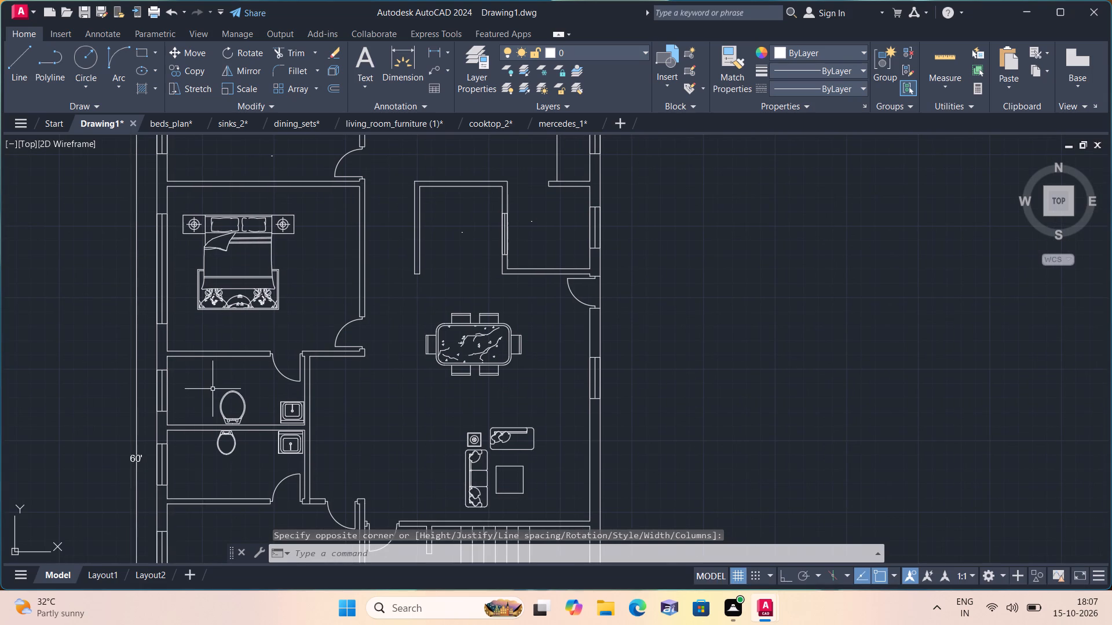
pyautogui.press('space')
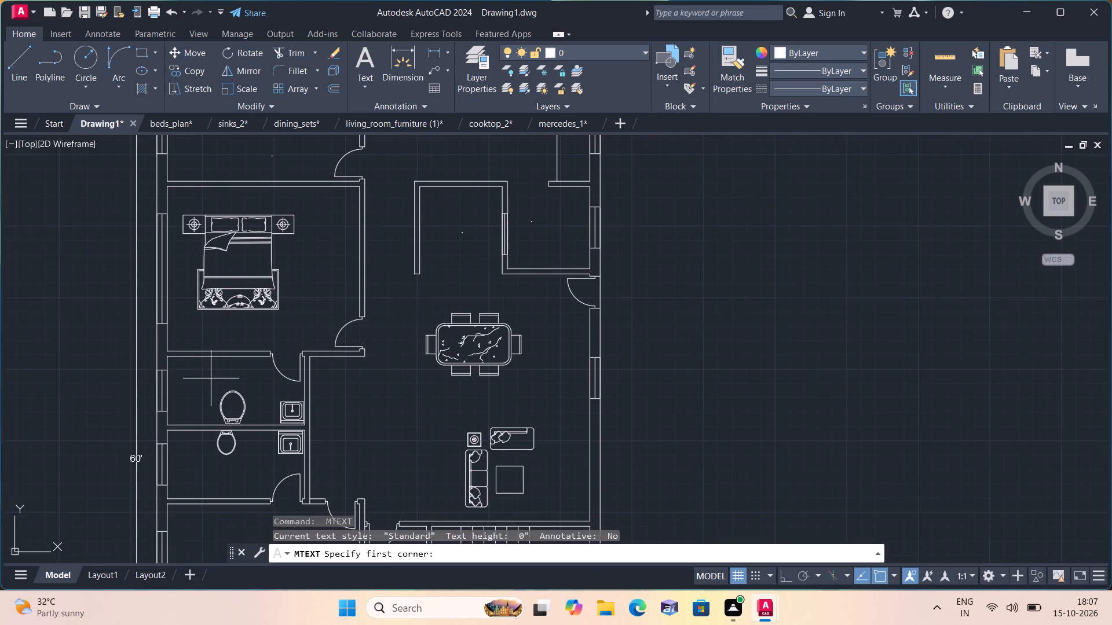
pyautogui.tripleClick(211, 378)
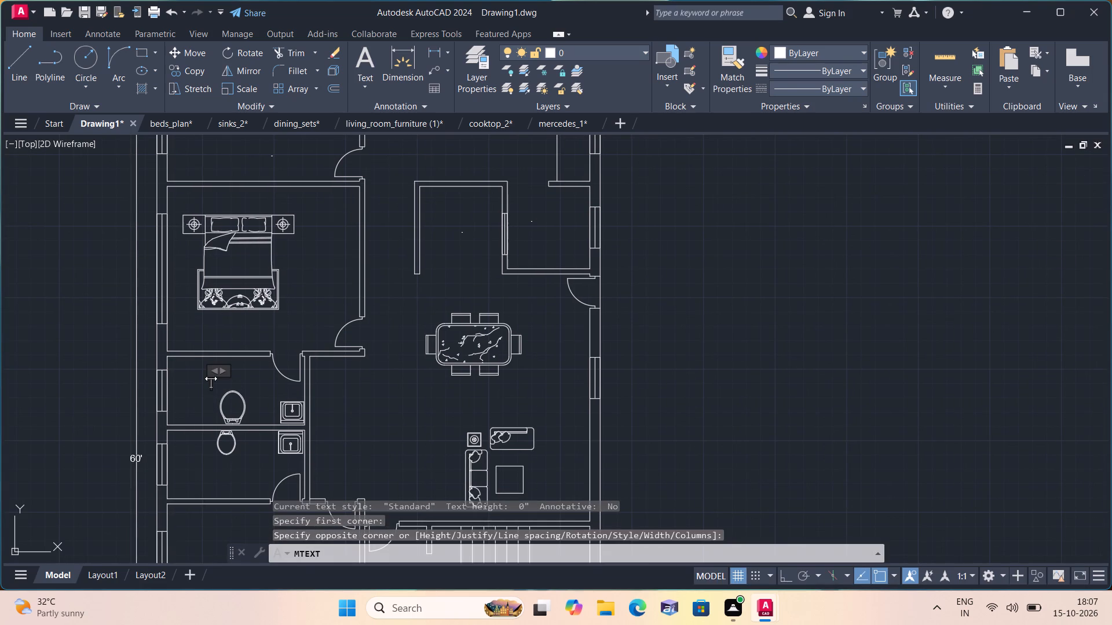
pyautogui.press('a')
pyautogui.write('/TOIL')
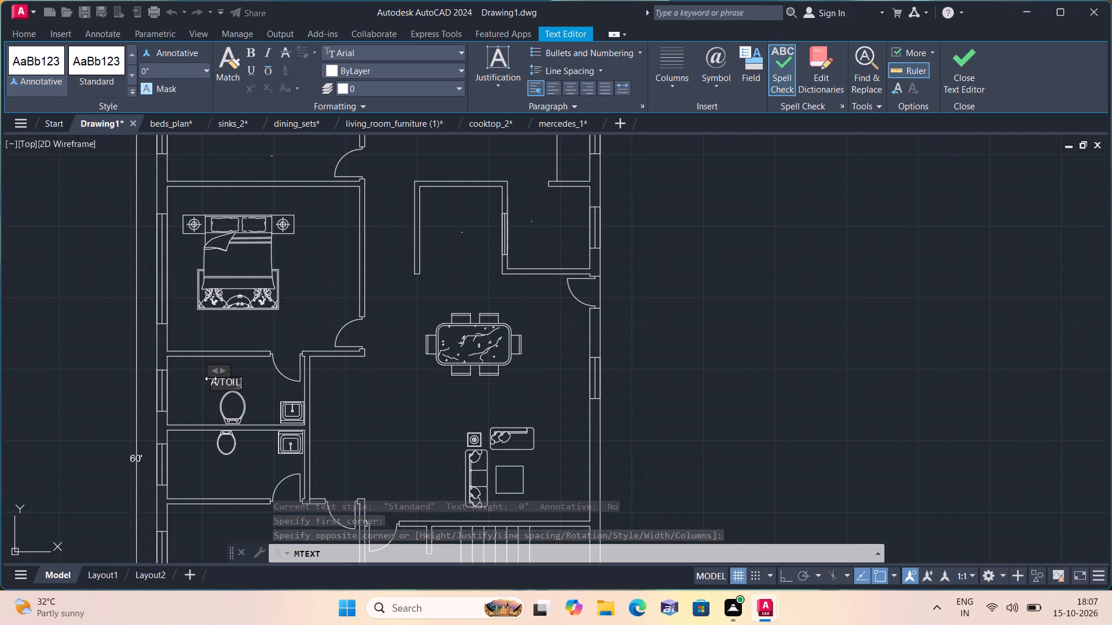
pyautogui.write('ET')
pyautogui.press('Return')
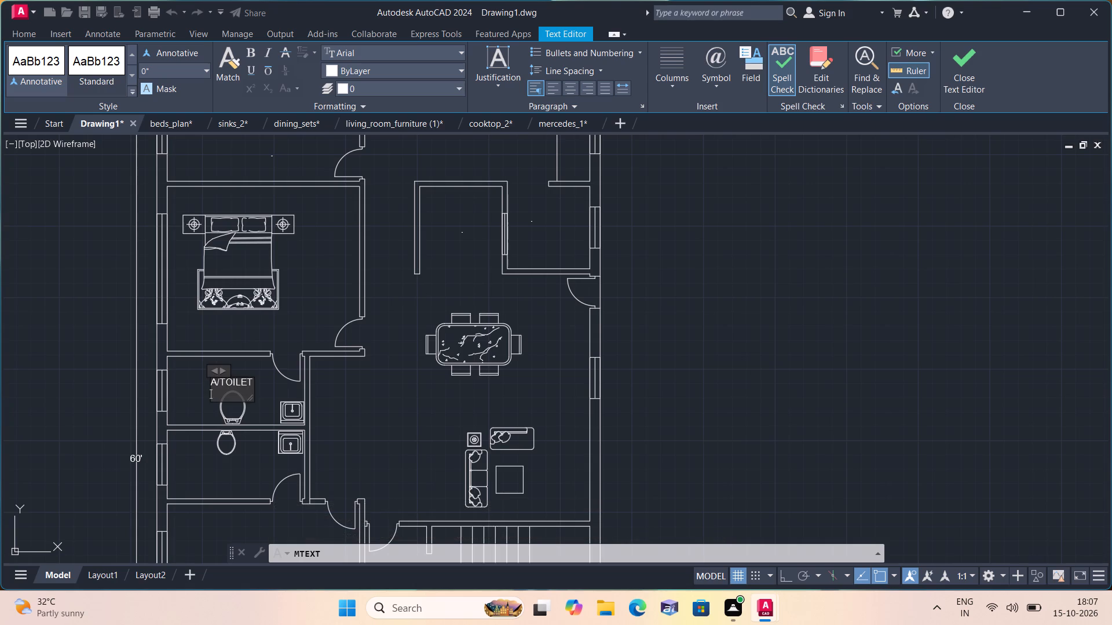
pyautogui.write('10\'0"X')
pyautogui.write('5\'0"')
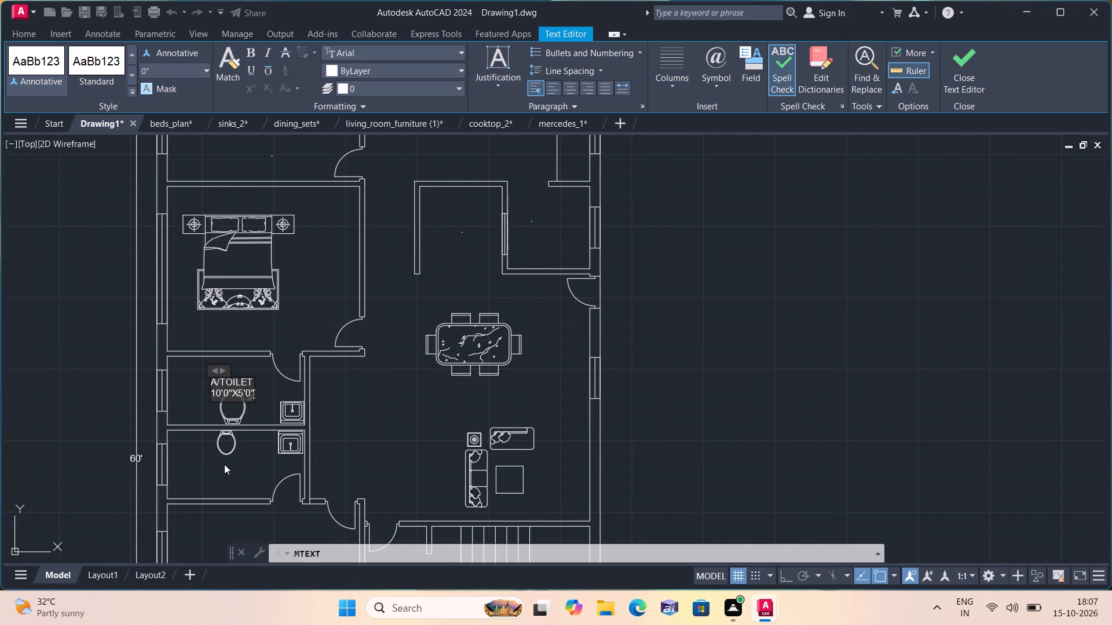
pyautogui.click(228, 468)
# Add a two-line multiline text label reading A/TOILET and 10'0"X5'0" below the WC in the southern of the two adjoining toilets.
pyautogui.scroll(-1, 217, 468)
pyautogui.moveTo(215, 468); pyautogui.dragTo(242, 383, button='middle')
pyautogui.scroll(1, 246, 380)
pyautogui.press('space')
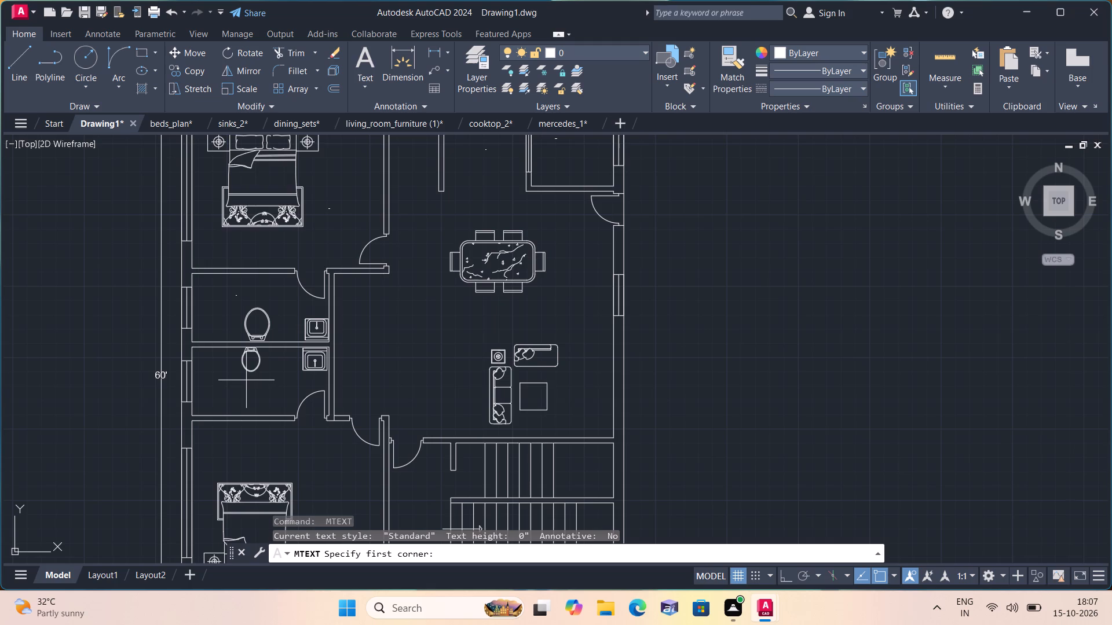
pyautogui.doubleClick(246, 380)
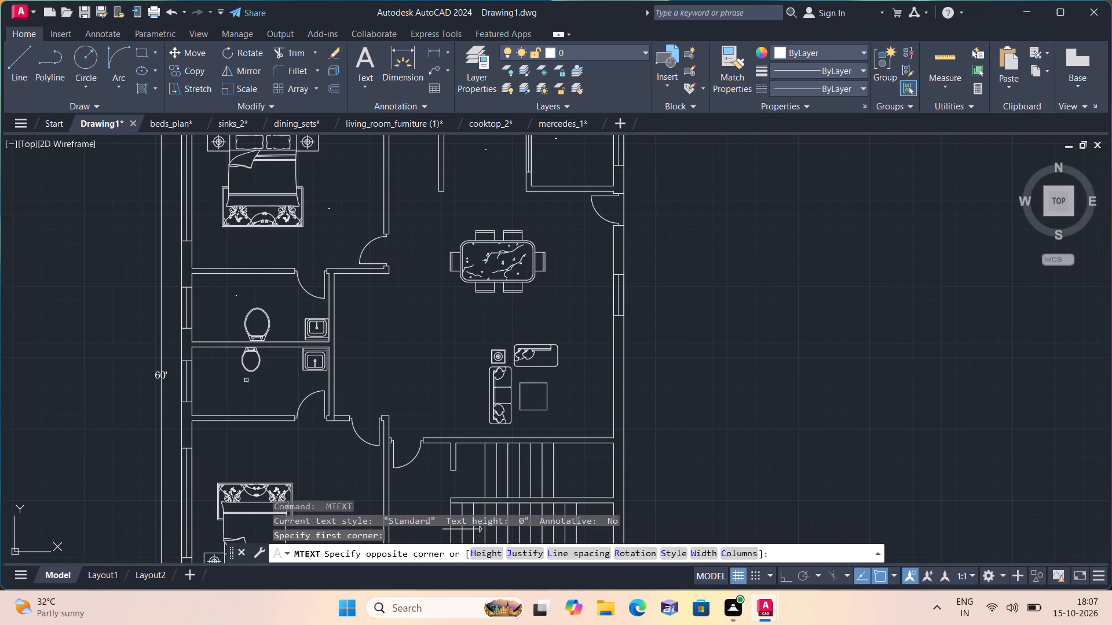
pyautogui.click(246, 380)
pyautogui.press('a')
pyautogui.press('/')
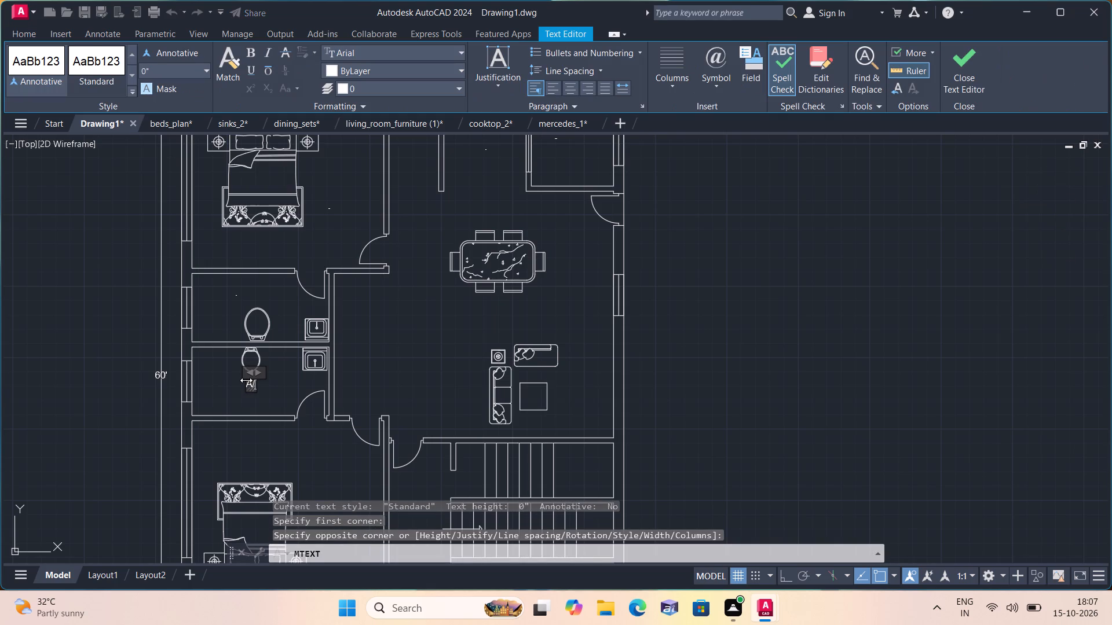
pyautogui.write('TOILET')
pyautogui.press('Return')
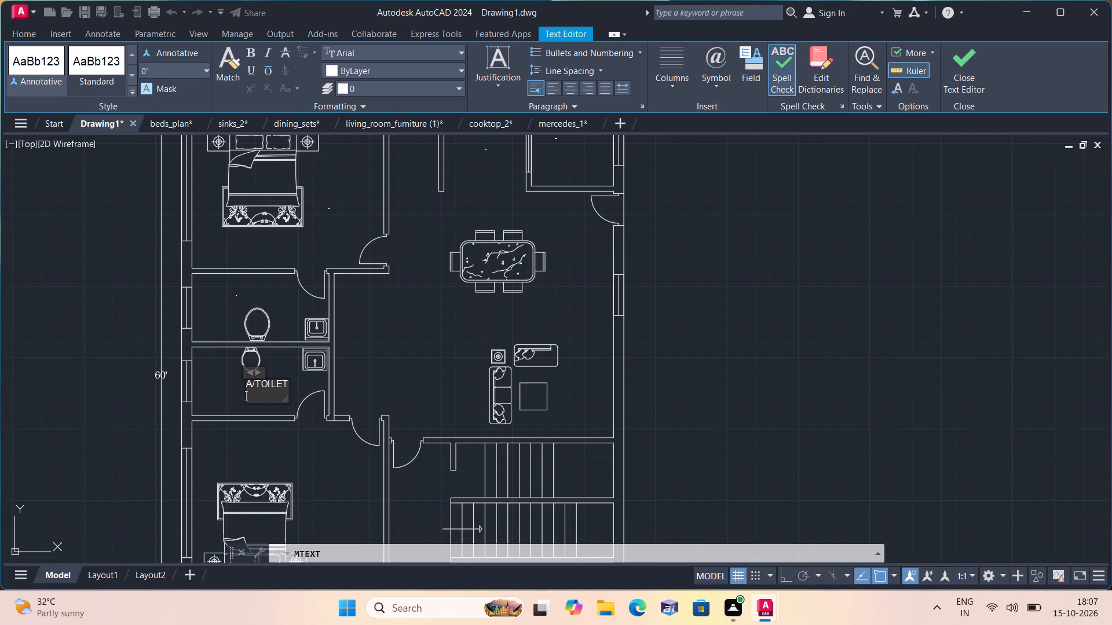
pyautogui.write("10'0")
pyautogui.write('"X')
pyautogui.write('5\'0"')
pyautogui.click(325, 468)
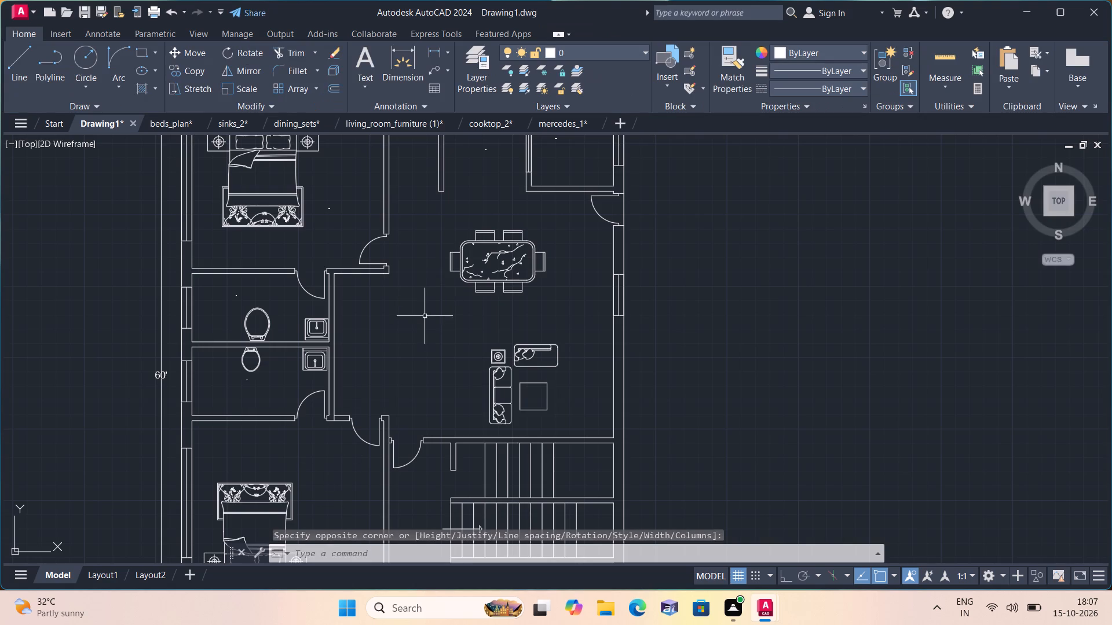
# Add a two-line multiline text label reading LIVING/DINING and 16'0"X18'0" in the open floor area west of the sofa set.
pyautogui.press('space')
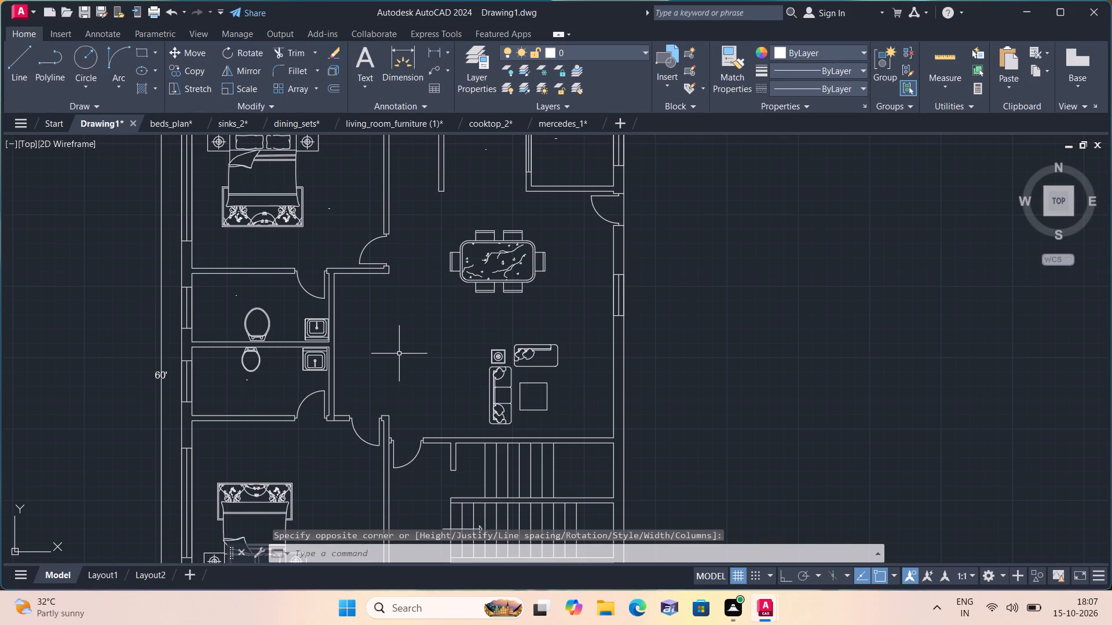
pyautogui.tripleClick(399, 354)
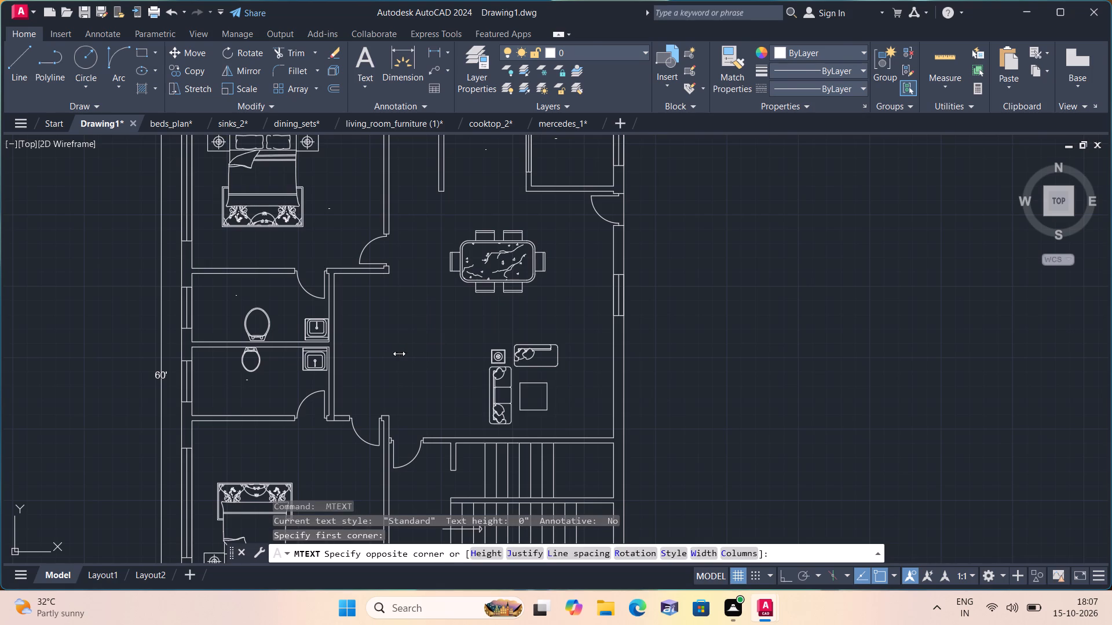
pyautogui.write('LIVING')
pyautogui.write('/DINING')
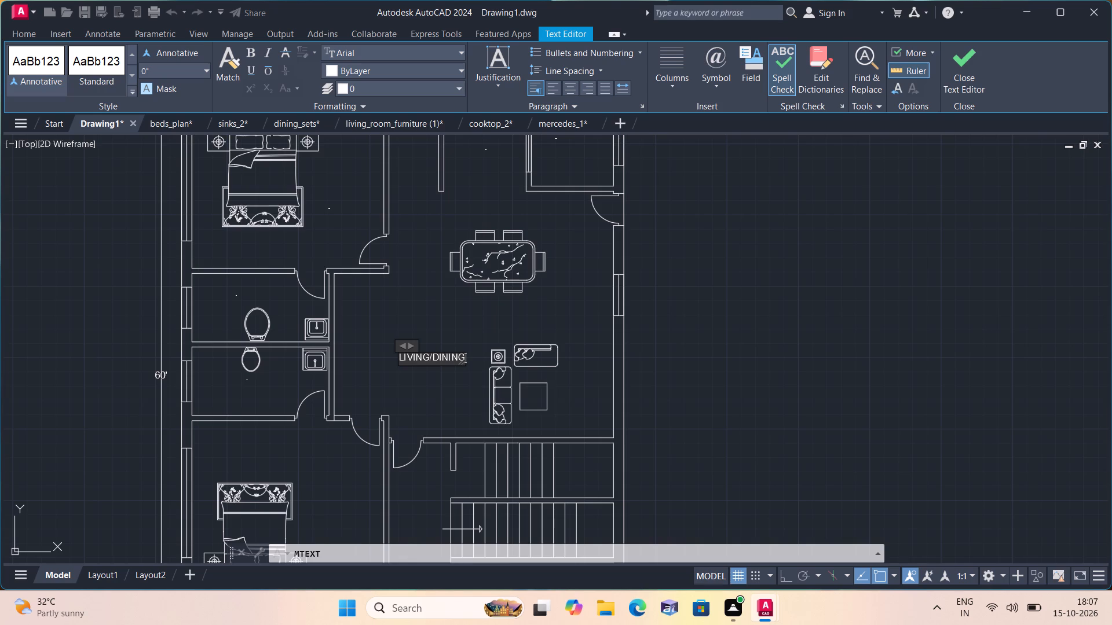
pyautogui.press('Return')
pyautogui.write("16'")
pyautogui.write('0"')
pyautogui.press('x')
pyautogui.write('18\'0"')
pyautogui.click(389, 318)
# Add a two-line multiline text label reading BEDROOM and 14'0"X12'0" northeast of the bed in the southern bedroom.
pyautogui.moveTo(403, 380); pyautogui.dragTo(418, 291, button='middle')
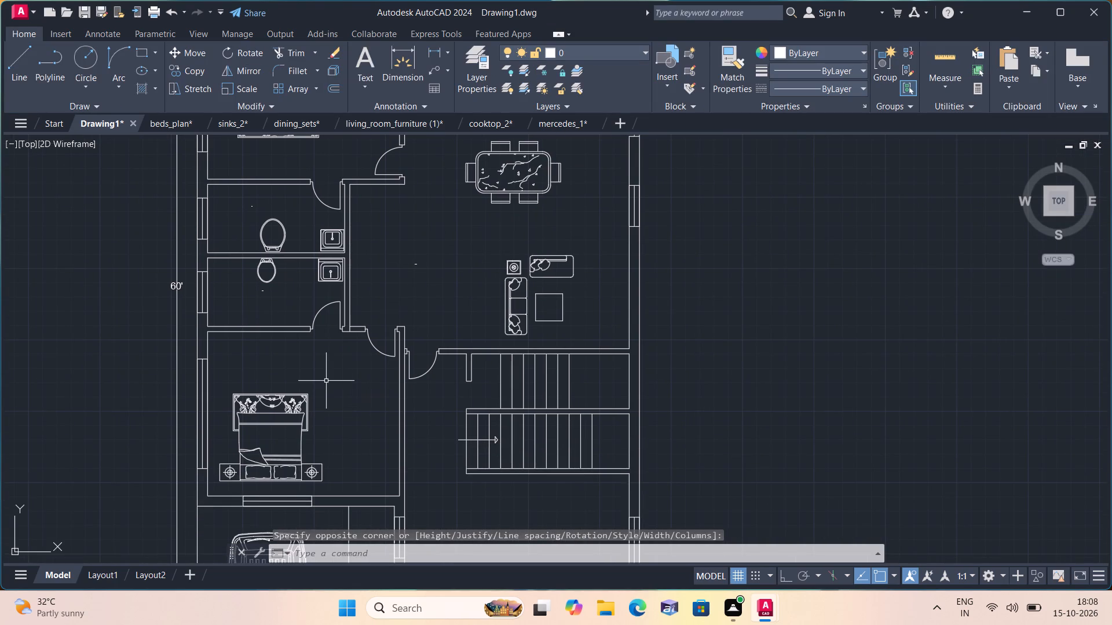
pyautogui.press('space')
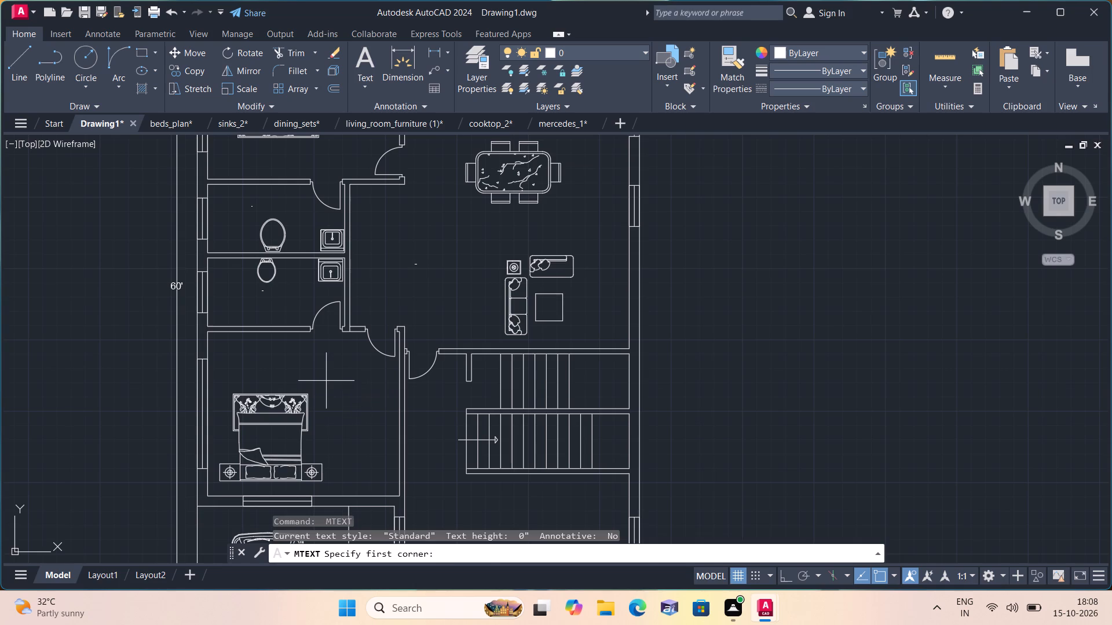
pyautogui.tripleClick(326, 381)
pyautogui.click(326, 380)
pyautogui.write('BEDROOM')
pyautogui.press('Return')
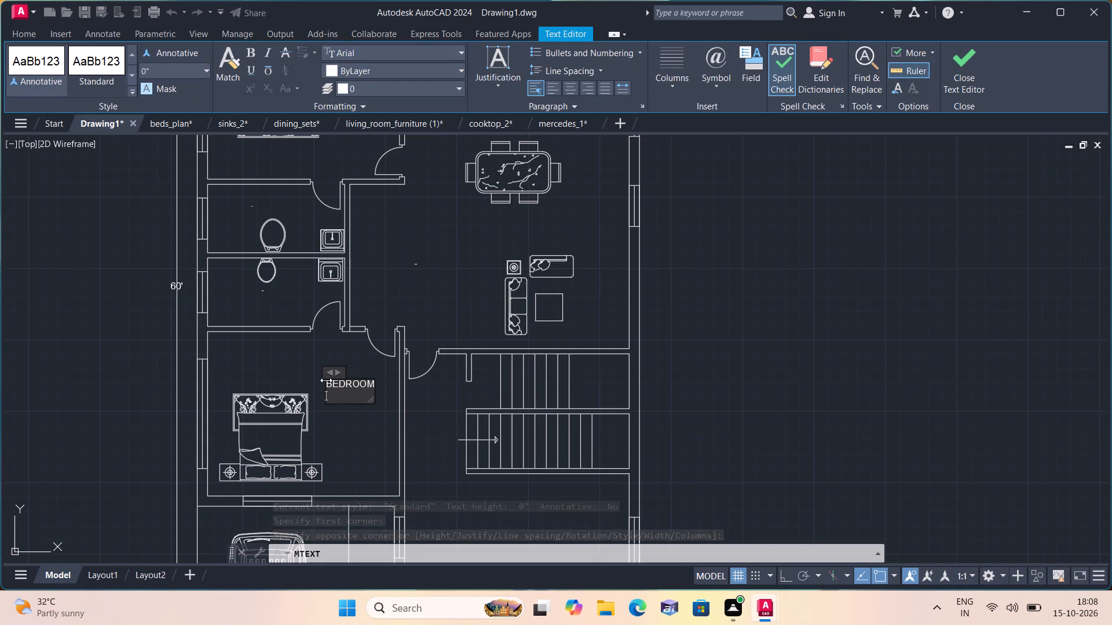
pyautogui.write('14\'0"')
pyautogui.press('x')
pyautogui.write('12\'0"')
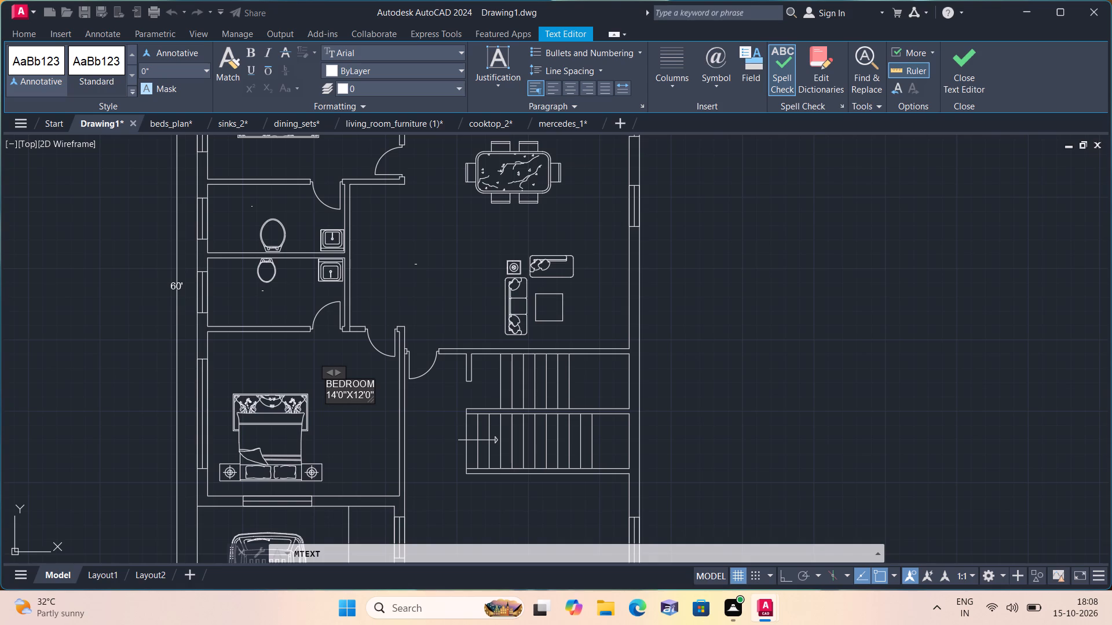
pyautogui.click(364, 453)
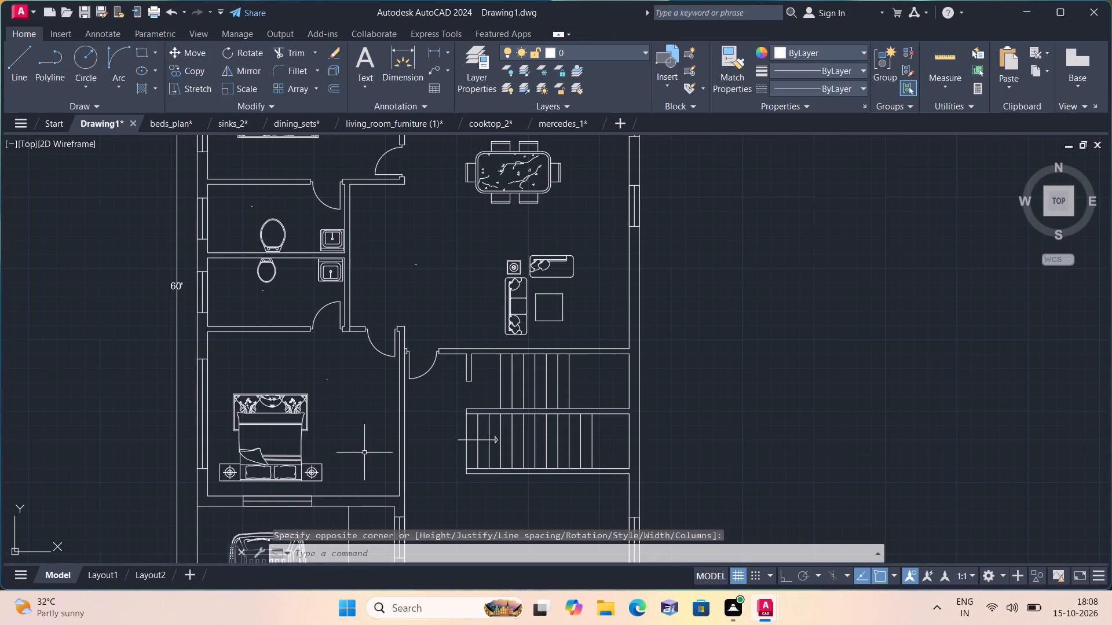
# Add a multiline text label reading UP at the tail of the staircase direction arrow.
pyautogui.moveTo(352, 453); pyautogui.dragTo(296, 370, button='middle')
pyautogui.scroll(1, 415, 413)
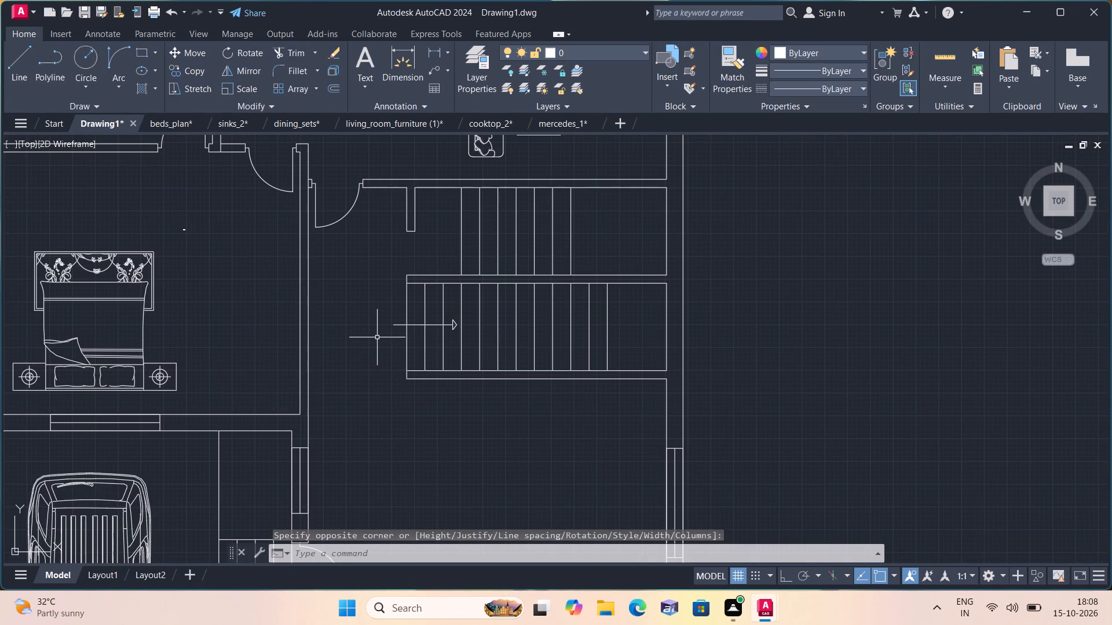
pyautogui.press('space')
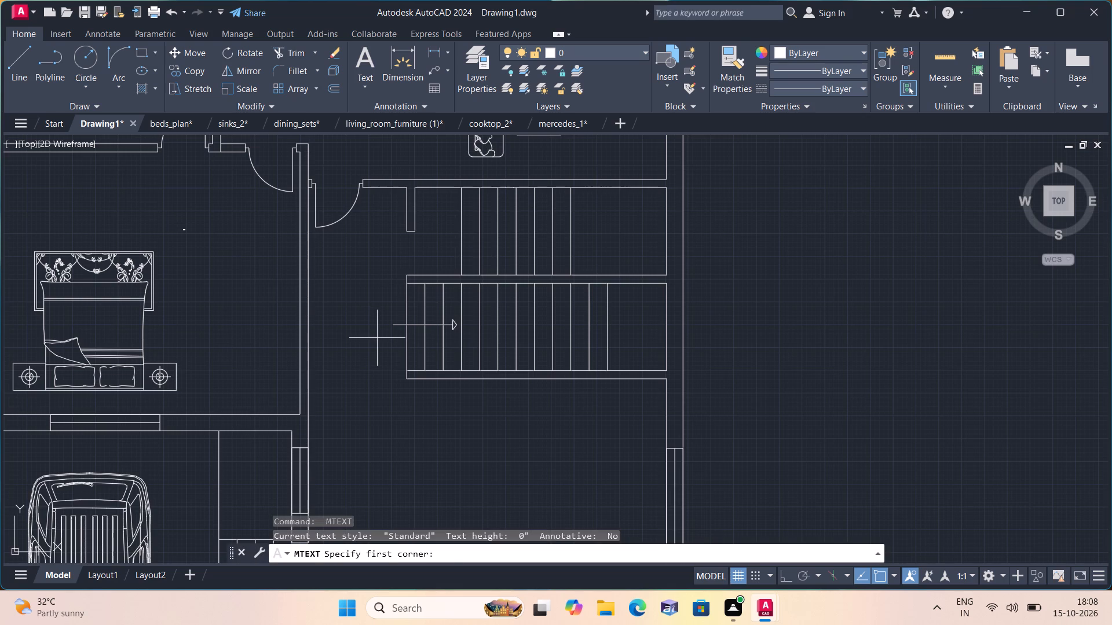
pyautogui.tripleClick(381, 333)
pyautogui.click(381, 332)
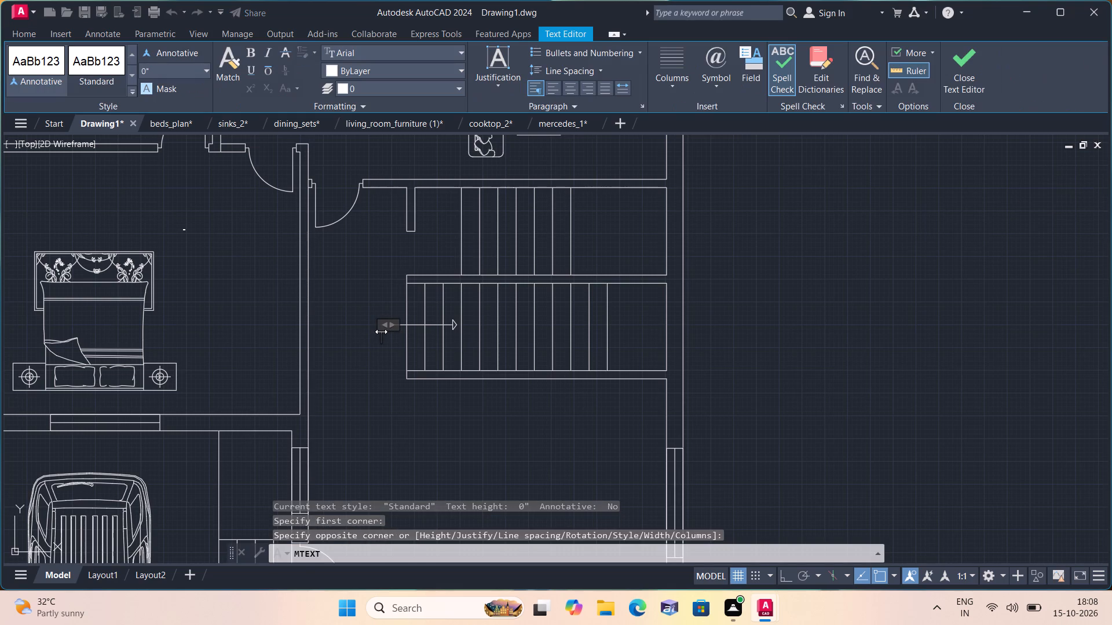
pyautogui.press('u')
pyautogui.press('p')
pyautogui.click(385, 286)
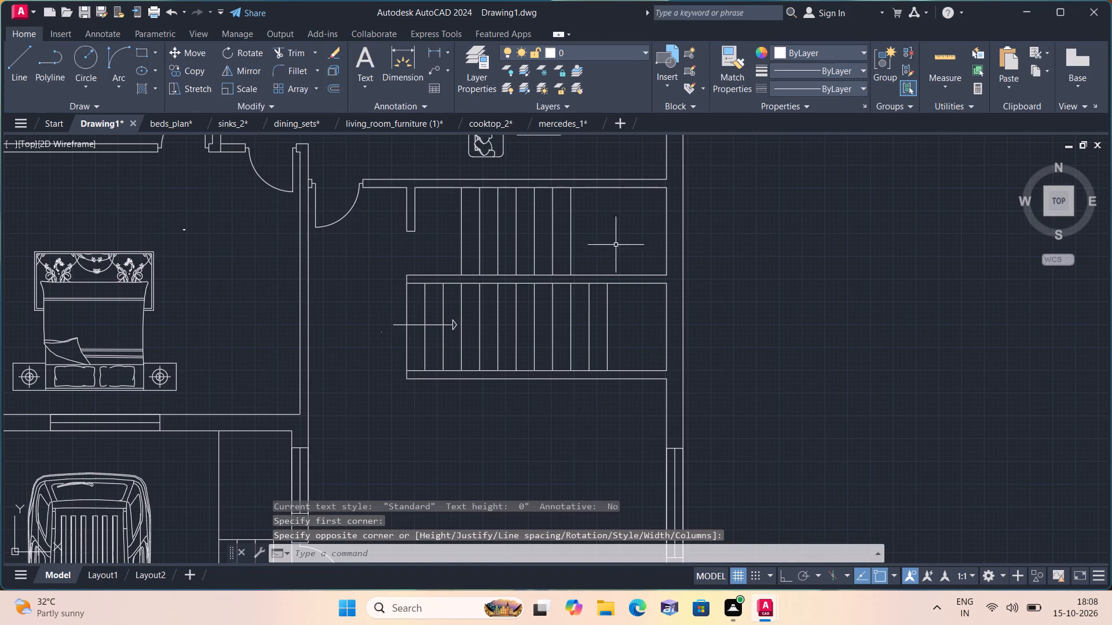
# Add a two-line multiline text label reading TOILET and 7'0"X4'0" in the space east of the northern stair flight's treads.
pyautogui.press('space')
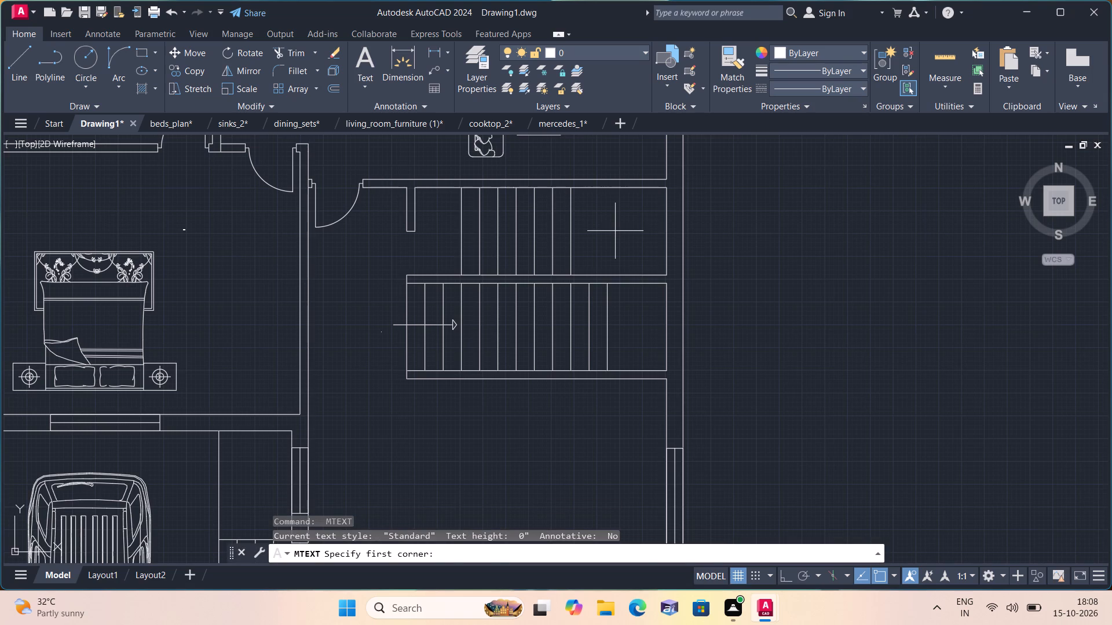
pyautogui.tripleClick(615, 230)
pyautogui.click(615, 230)
pyautogui.write('TOILET')
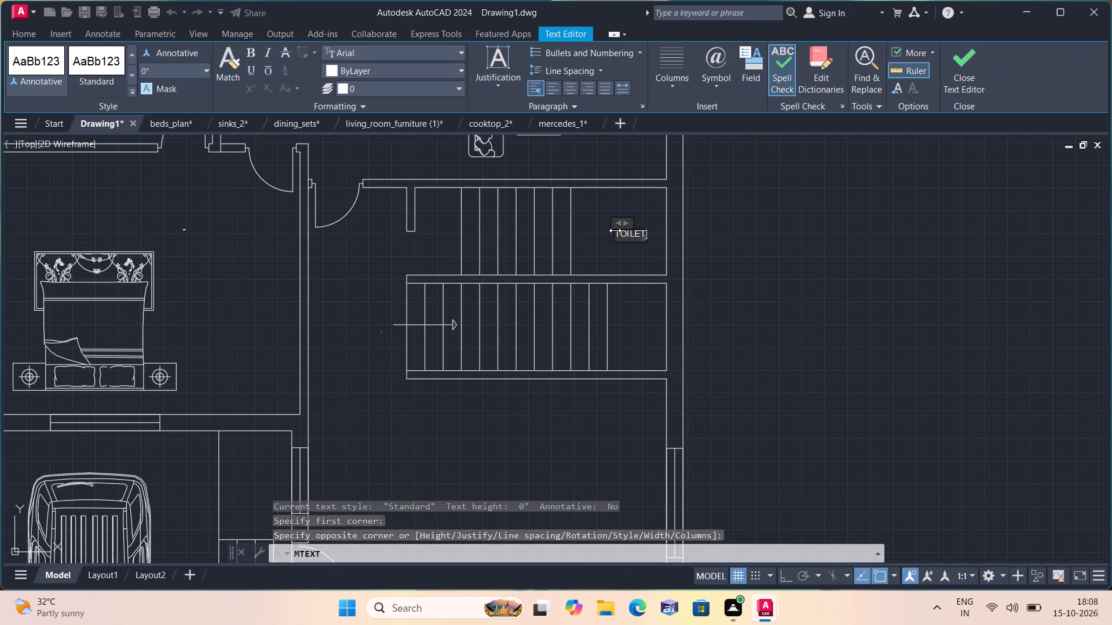
pyautogui.press('Return')
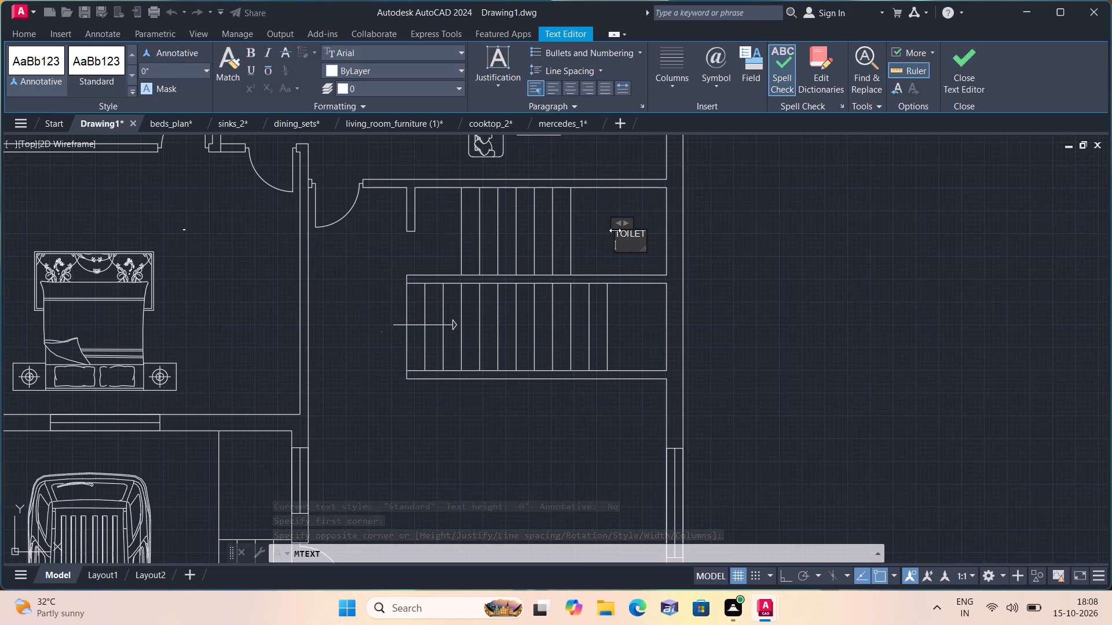
pyautogui.write('7\'0"X')
pyautogui.write("4'")
pyautogui.write('0"')
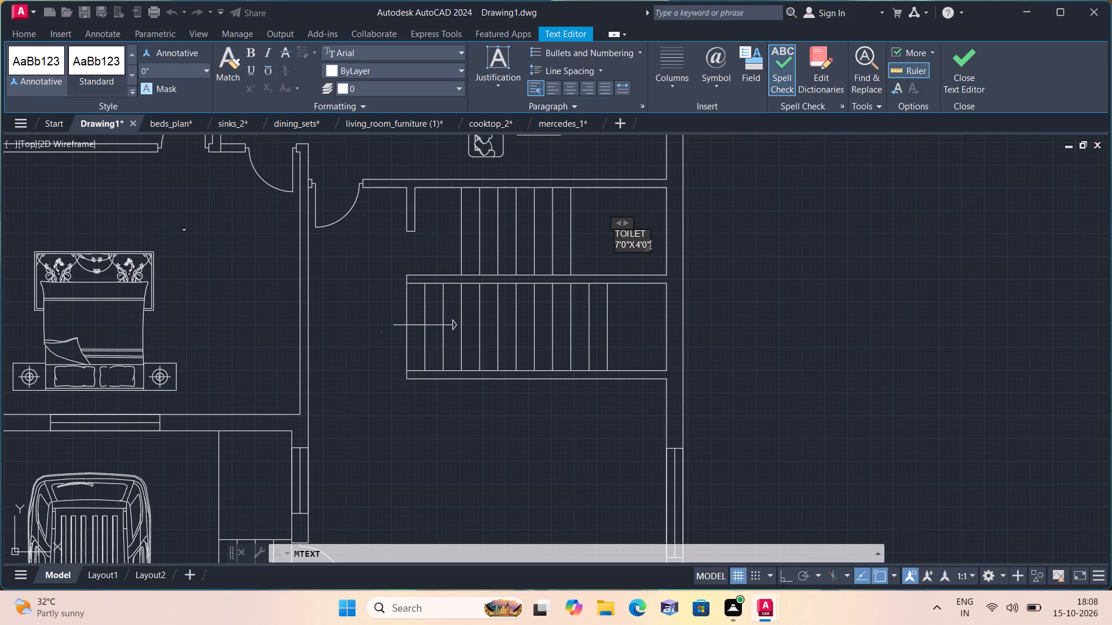
pyautogui.scroll(1, 615, 230)
pyautogui.click(460, 430)
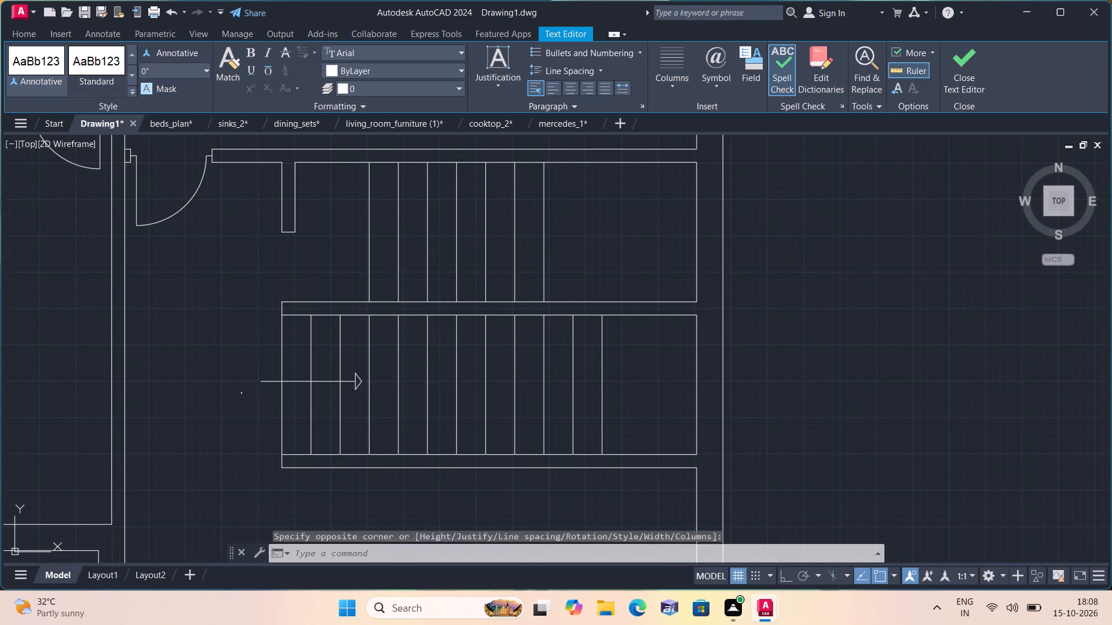
# Add a two-line multiline text label reading VERANDAH and 16'0"X10'0" in the room south of the staircase.
pyautogui.moveTo(413, 456); pyautogui.dragTo(423, 320, button='middle')
pyautogui.scroll(-2, 452, 291)
pyautogui.moveTo(460, 421); pyautogui.dragTo(464, 376, button='middle')
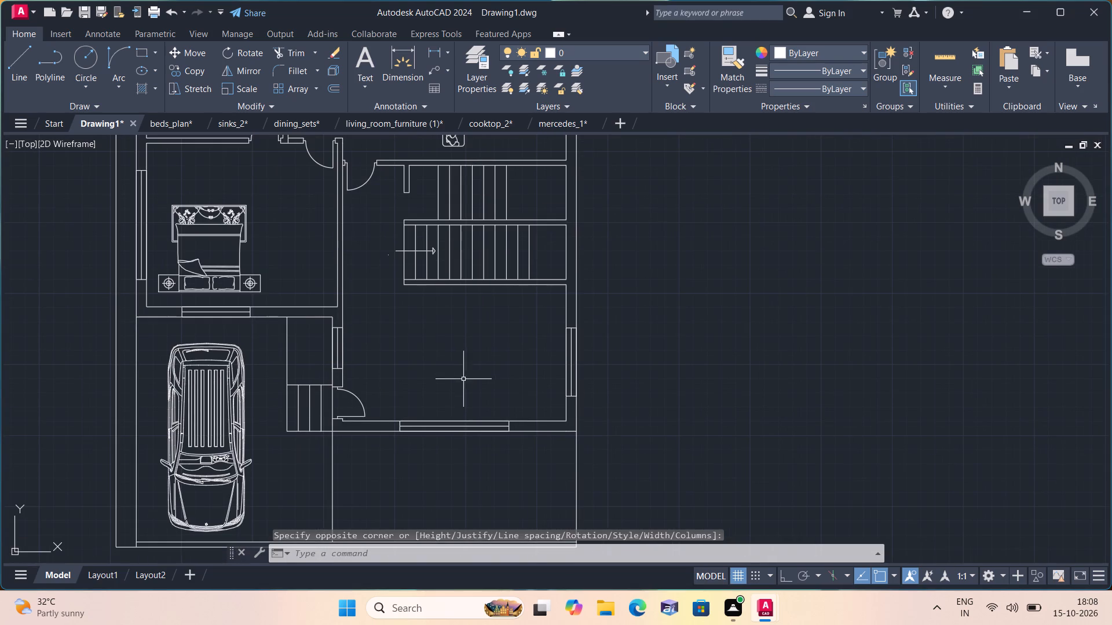
pyautogui.press('space')
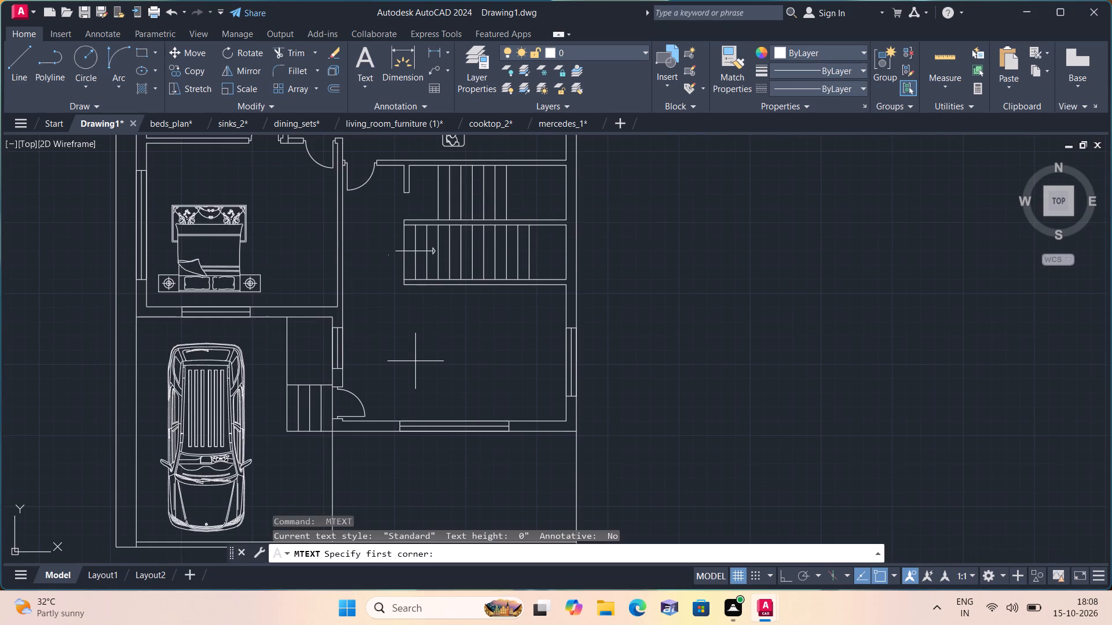
pyautogui.tripleClick(415, 361)
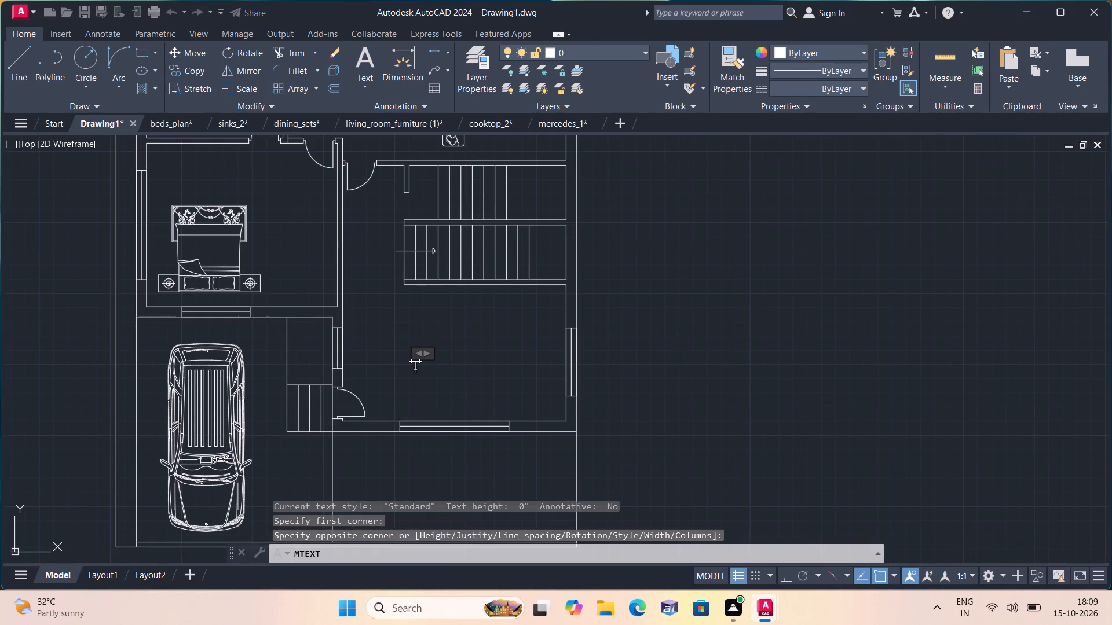
pyautogui.write('VERA')
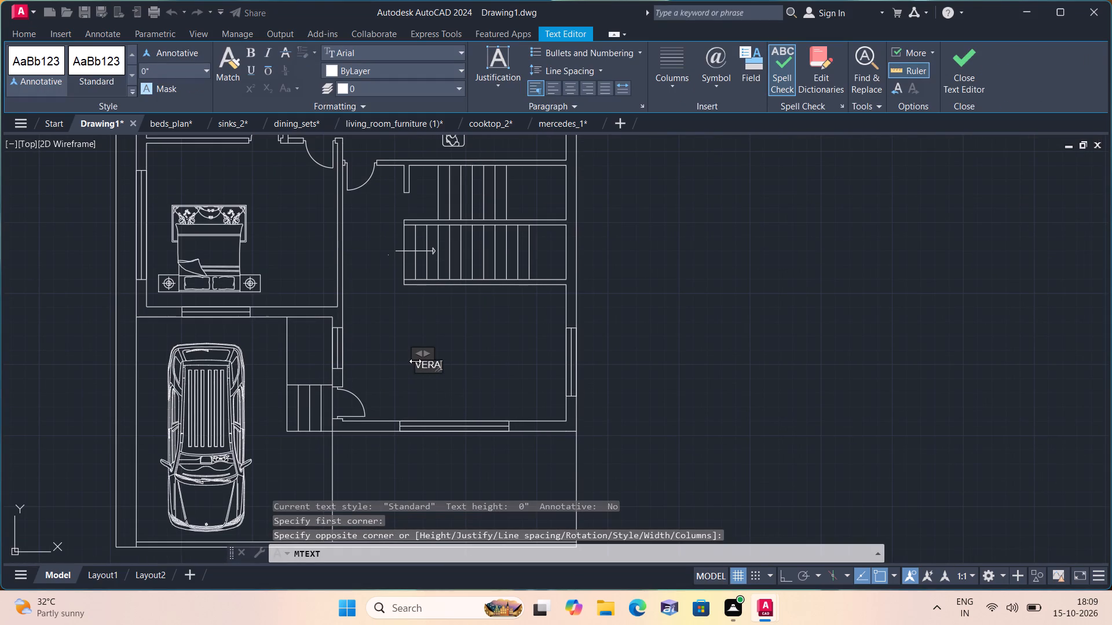
pyautogui.write('NDAH')
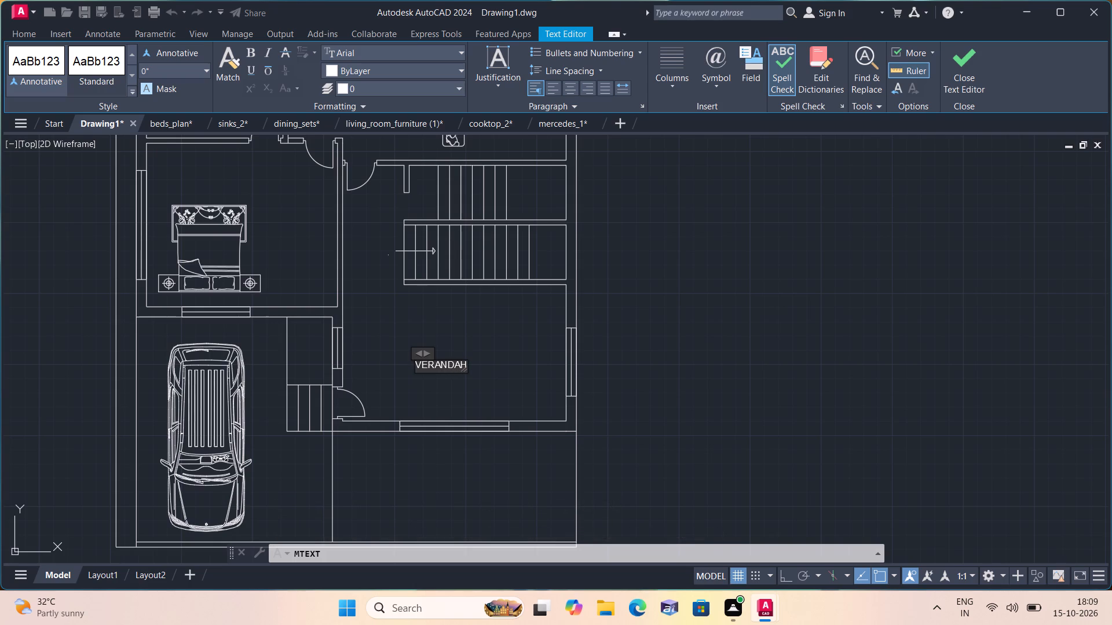
pyautogui.press('Return')
pyautogui.write("16'")
pyautogui.write('0"')
pyautogui.press('x')
pyautogui.write('10\'0"')
pyautogui.click(433, 345)
# Add a two-line multiline text label reading OPEN AREA and 16'0"X9'6" in the open space south of the verandah.
pyautogui.moveTo(431, 345); pyautogui.dragTo(425, 264, button='middle')
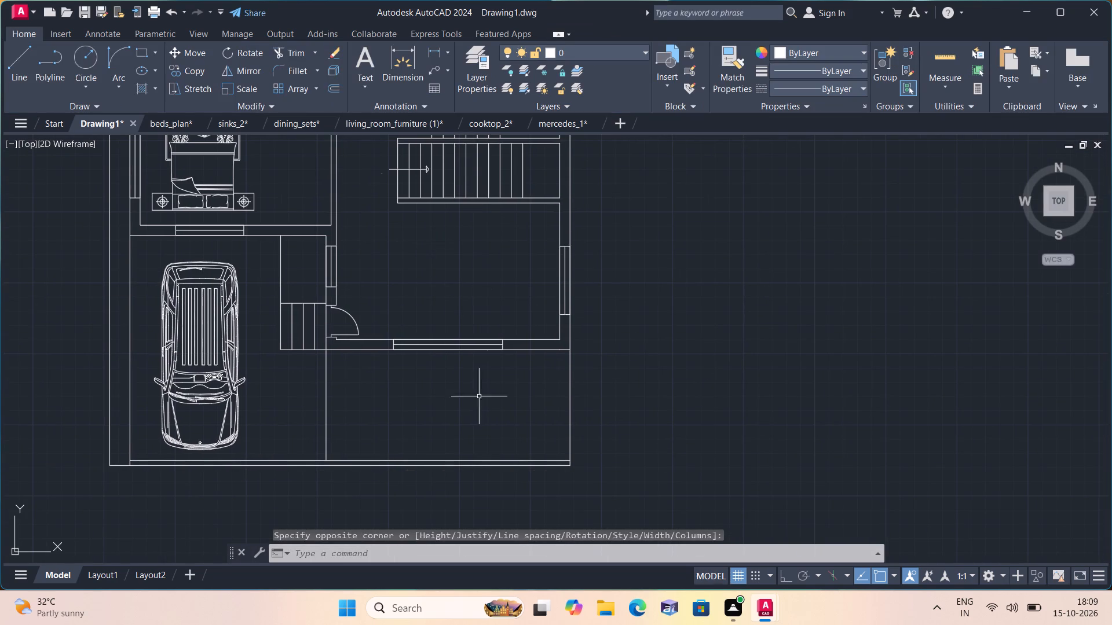
pyautogui.press('space')
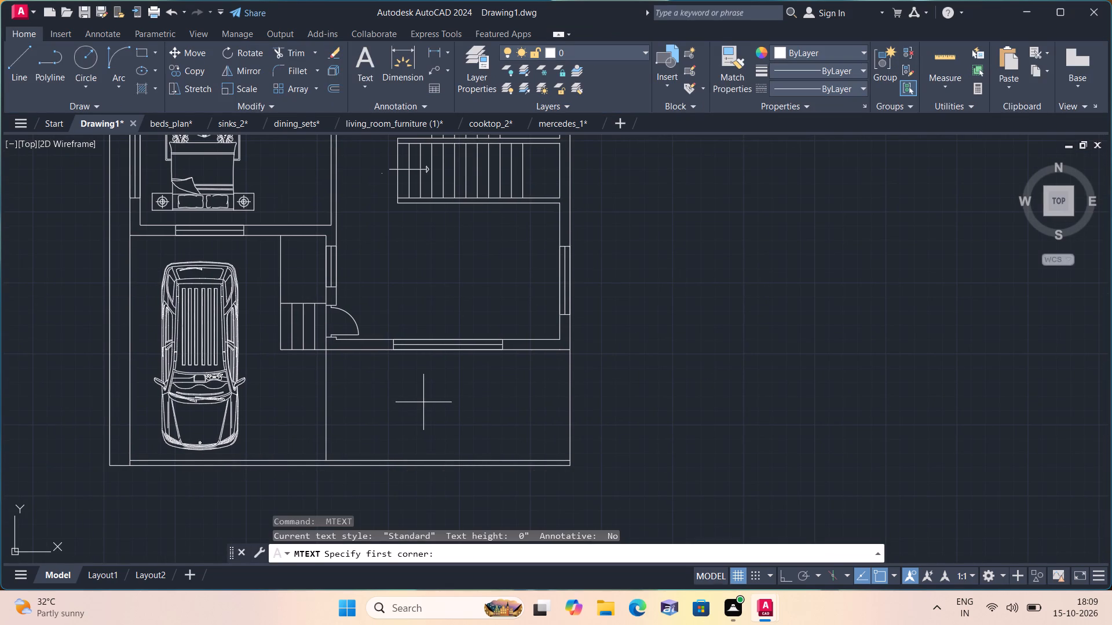
pyautogui.tripleClick(423, 402)
pyautogui.click(423, 403)
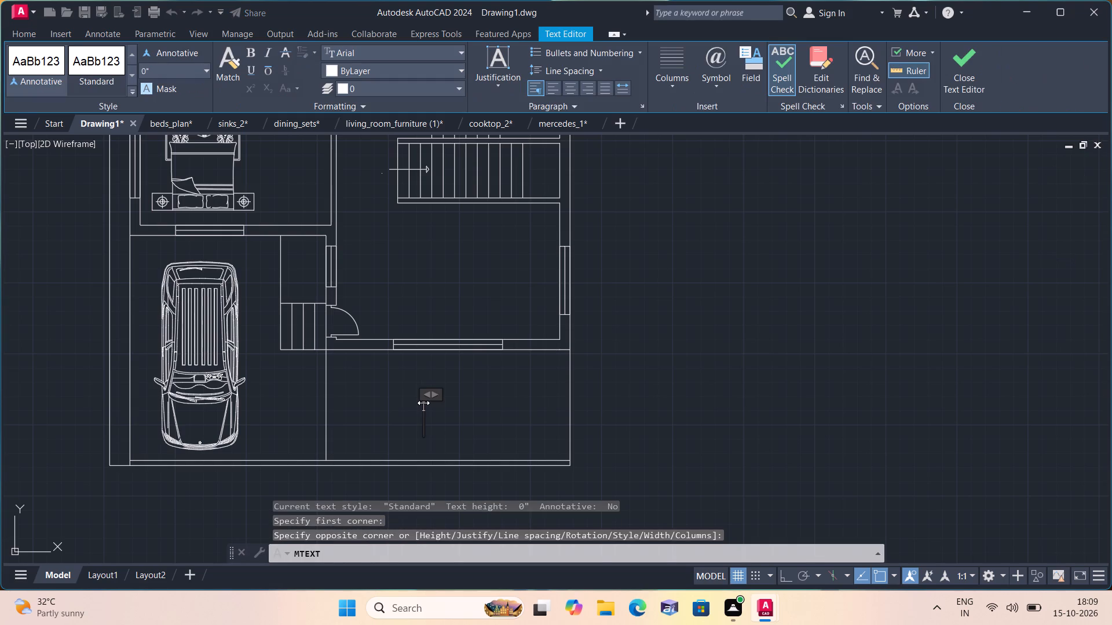
pyautogui.write('OPEN')
pyautogui.press('space')
pyautogui.write('AREA')
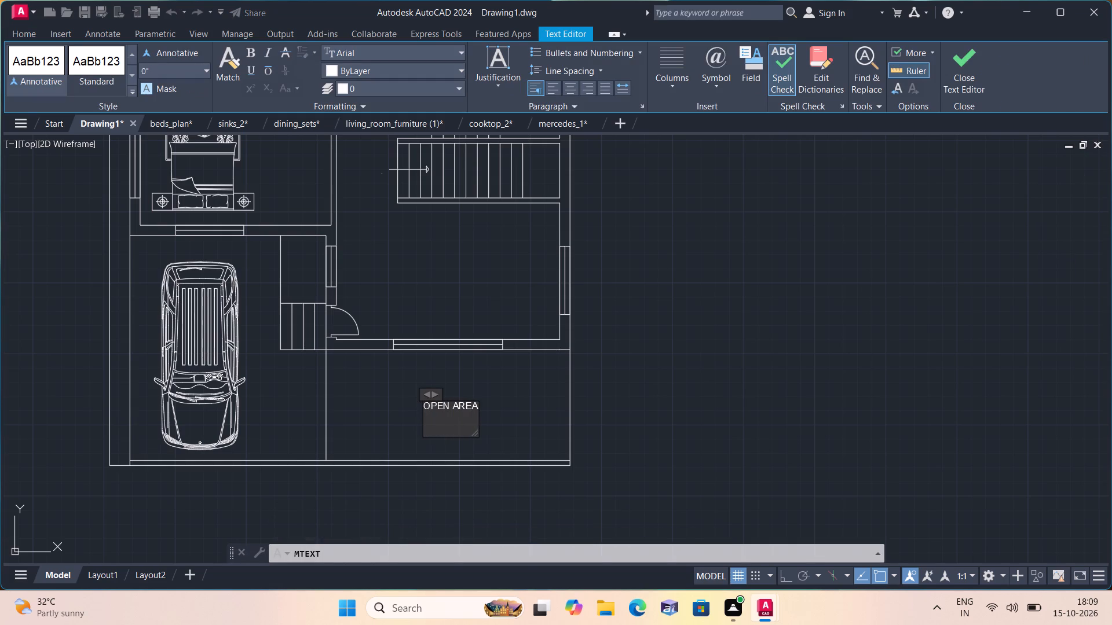
pyautogui.press('Return')
pyautogui.write('16')
pyautogui.write('\'0"')
pyautogui.press('x')
pyautogui.write('9\'6"')
pyautogui.click(382, 387)
# Add a two-line multiline text label reading CAR PARKING and 14'0"X16'6" in the space east of the car.
pyautogui.moveTo(376, 386); pyautogui.dragTo(516, 316, button='middle')
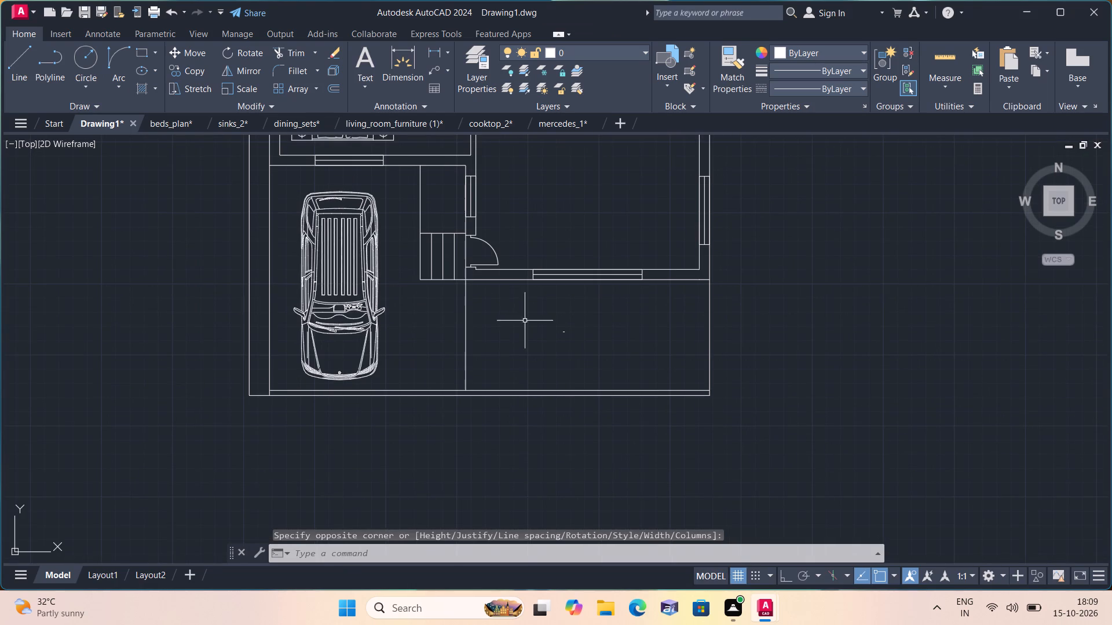
pyautogui.scroll(1, 400, 319)
pyautogui.press('space')
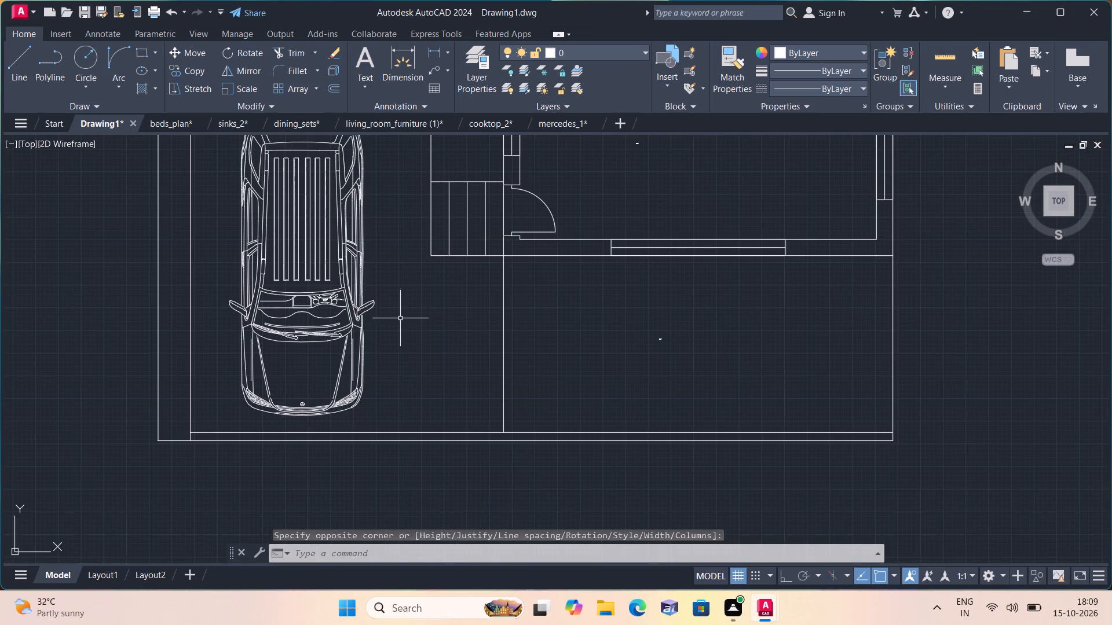
pyautogui.tripleClick(400, 318)
pyautogui.click(400, 318)
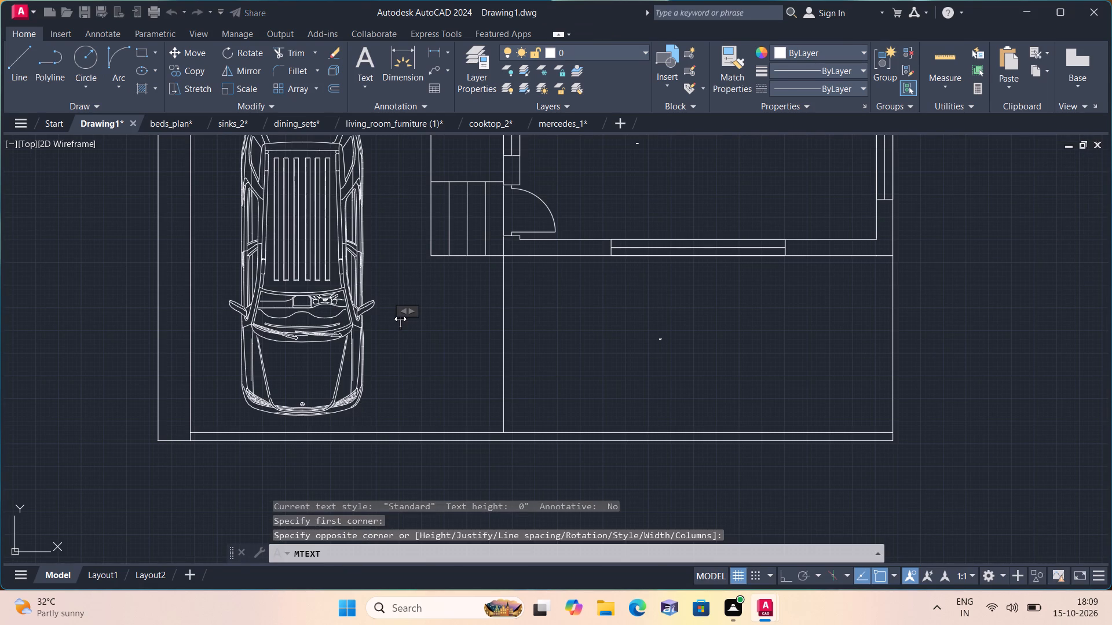
pyautogui.write('CAR')
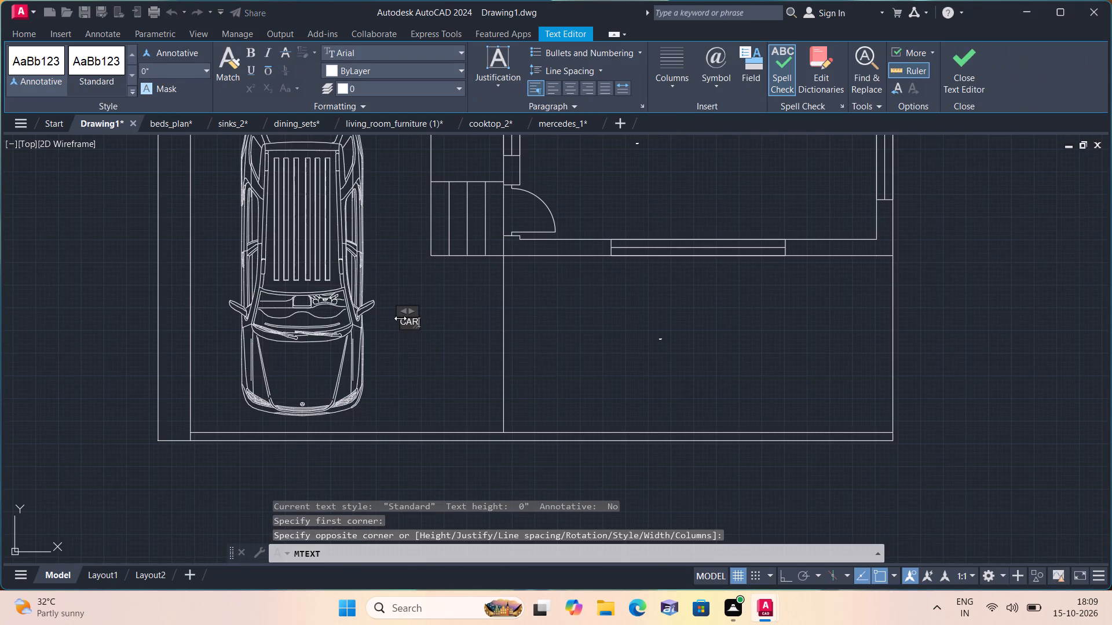
pyautogui.press('space')
pyautogui.write('PARKING')
pyautogui.press('Return')
pyautogui.write('14\'0"')
pyautogui.press('x')
pyautogui.write('16\'6"')
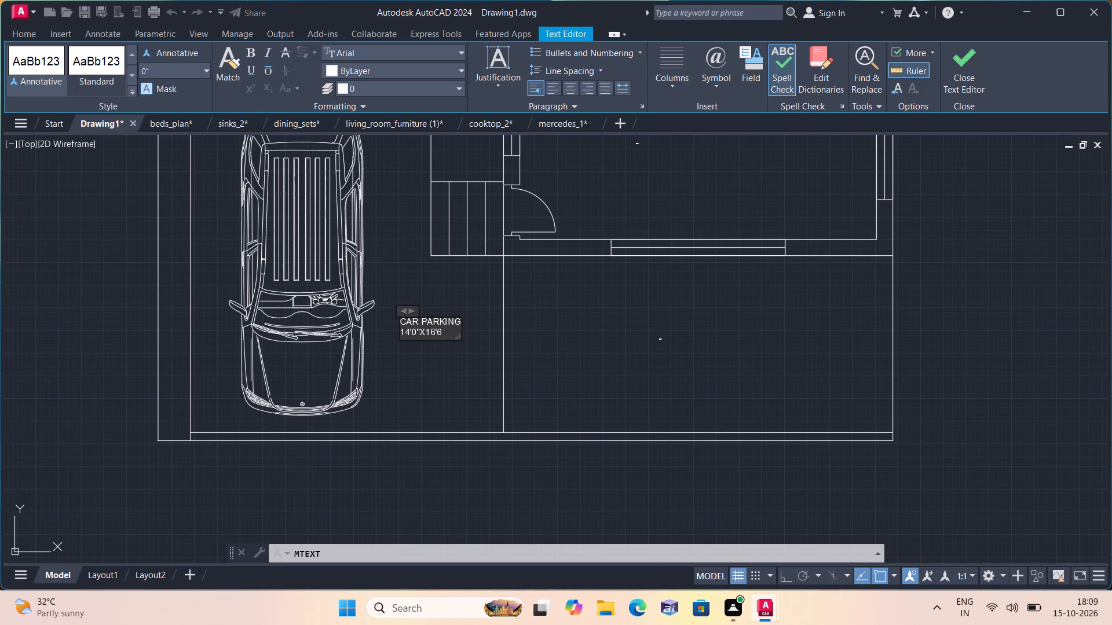
pyautogui.click(401, 284)
# Select all multiline text labels similar to the car parking label and set their text height to 6".
pyautogui.click(452, 334)
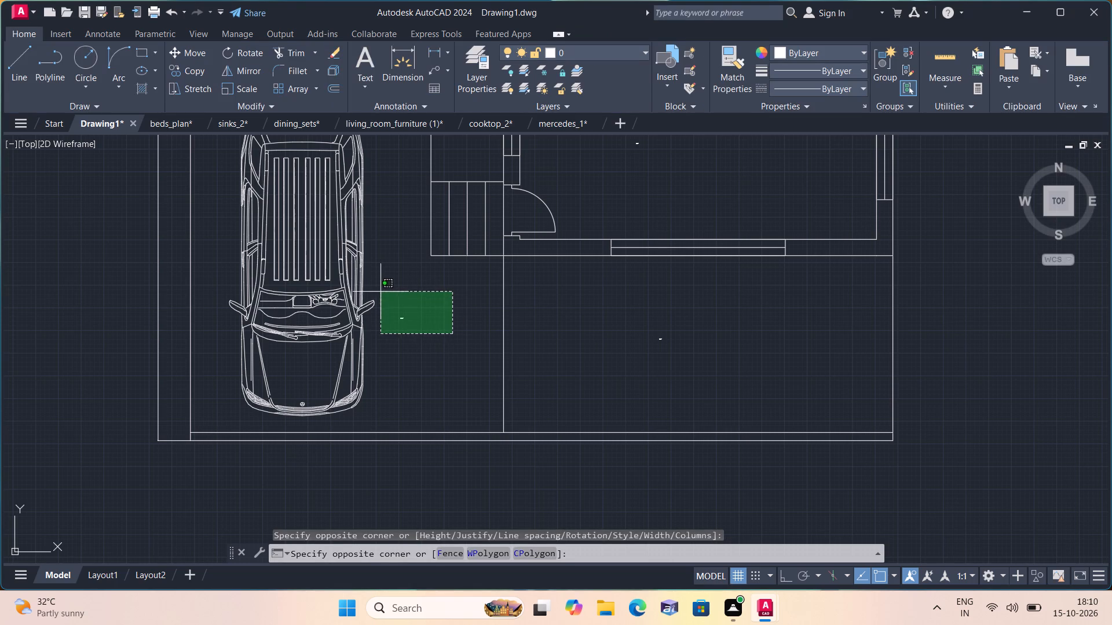
pyautogui.click(403, 291)
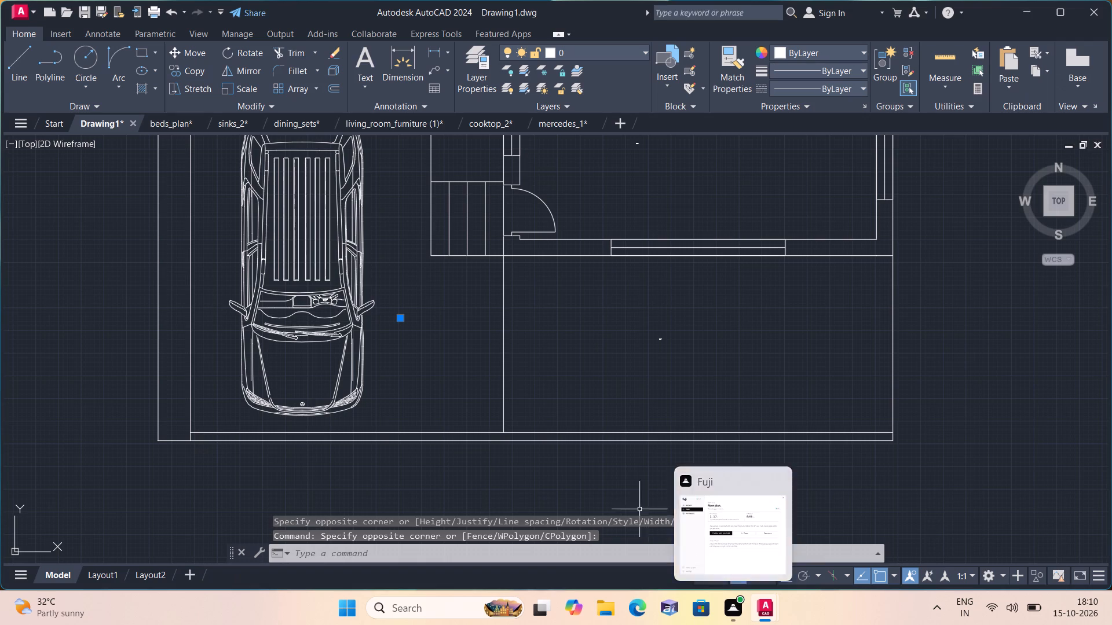
pyautogui.rightClick(557, 339)
pyautogui.click(601, 454)
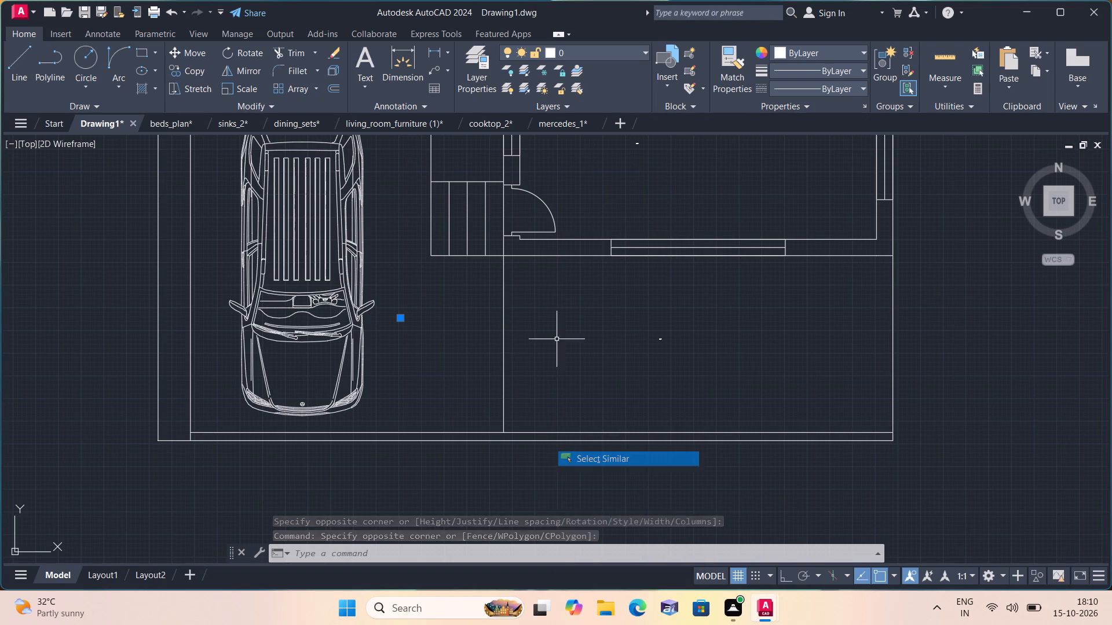
pyautogui.rightClick(589, 343)
pyautogui.click(615, 320)
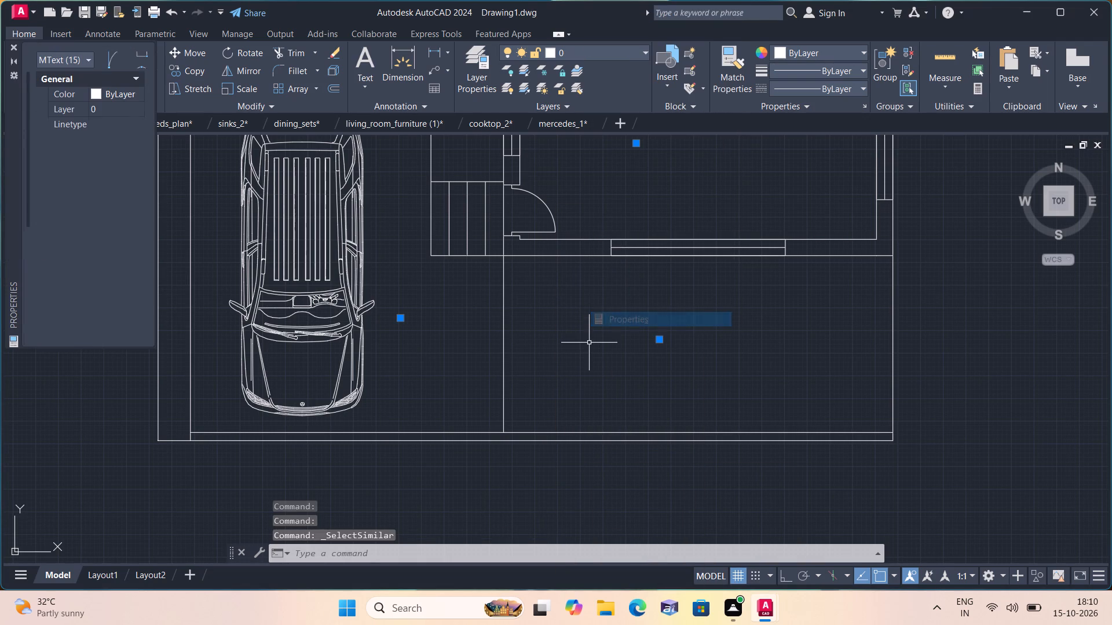
pyautogui.click(108, 340)
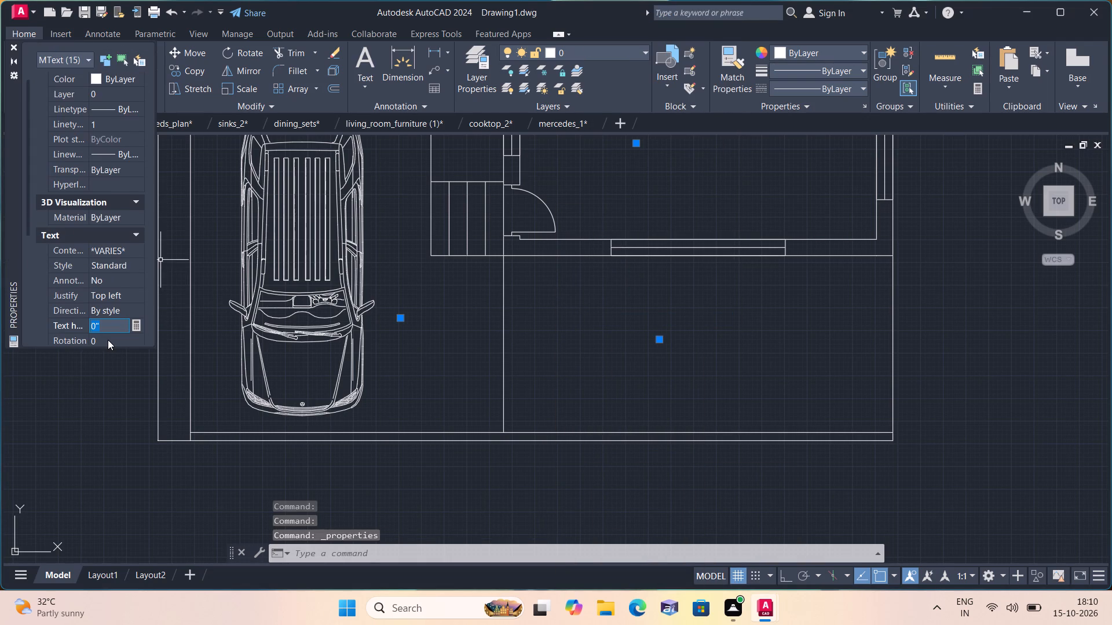
pyautogui.press('BackSpace')
pyautogui.write('6"')
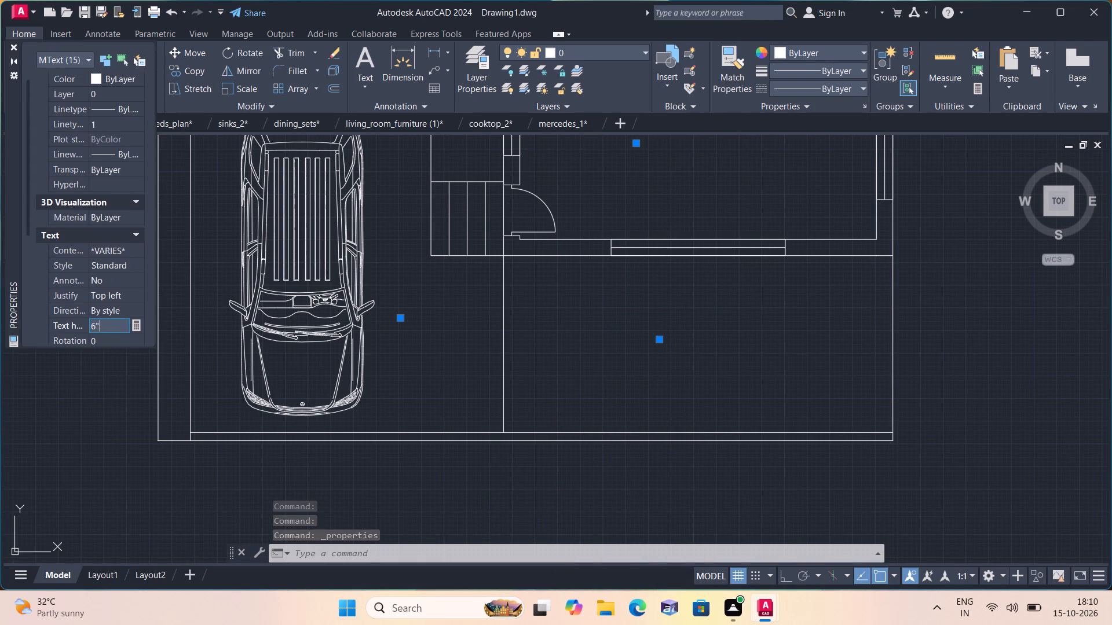
pyautogui.click(94, 408)
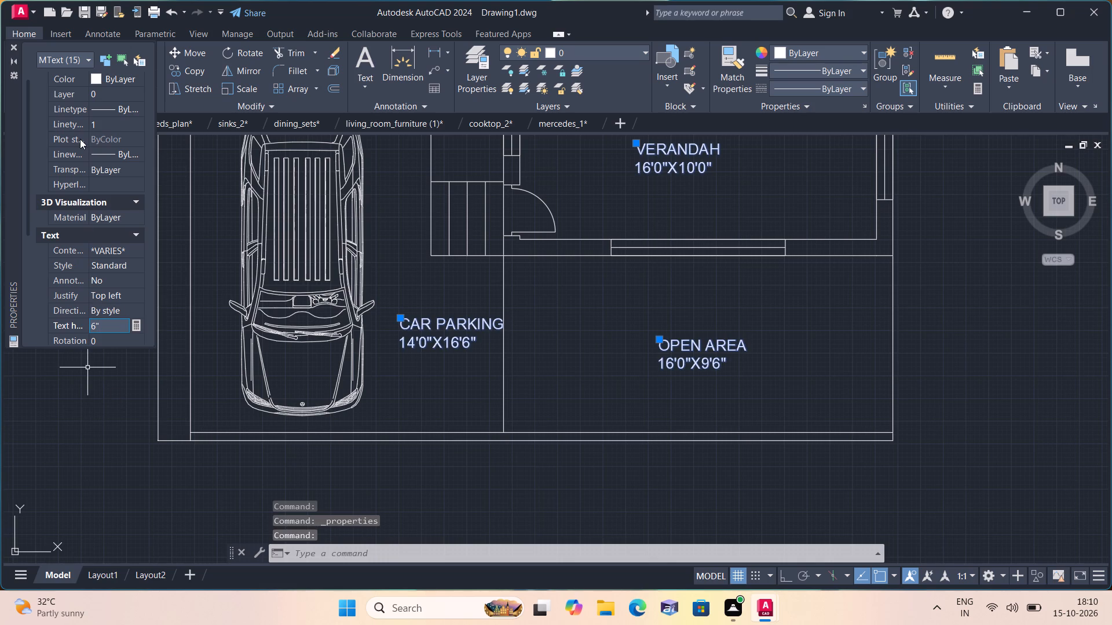
pyautogui.click(15, 42)
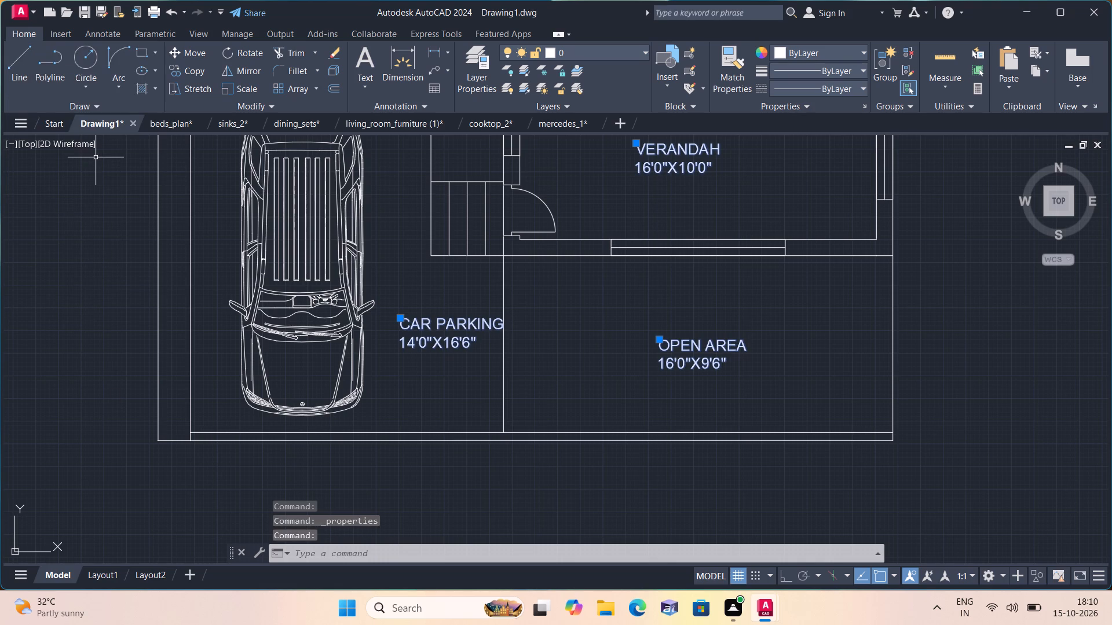
pyautogui.press('Escape')
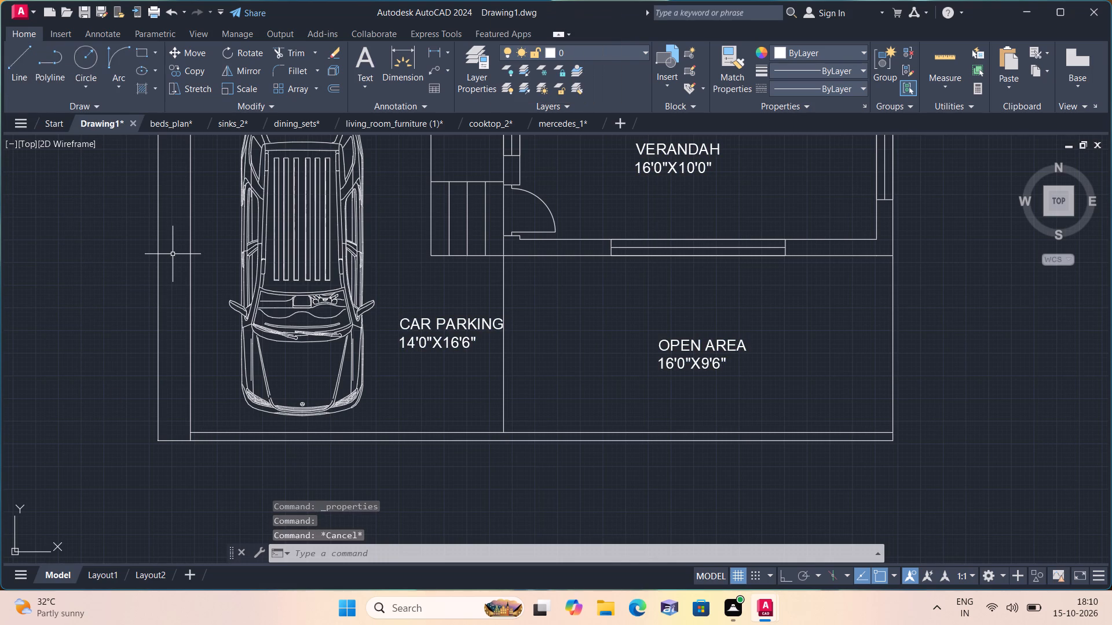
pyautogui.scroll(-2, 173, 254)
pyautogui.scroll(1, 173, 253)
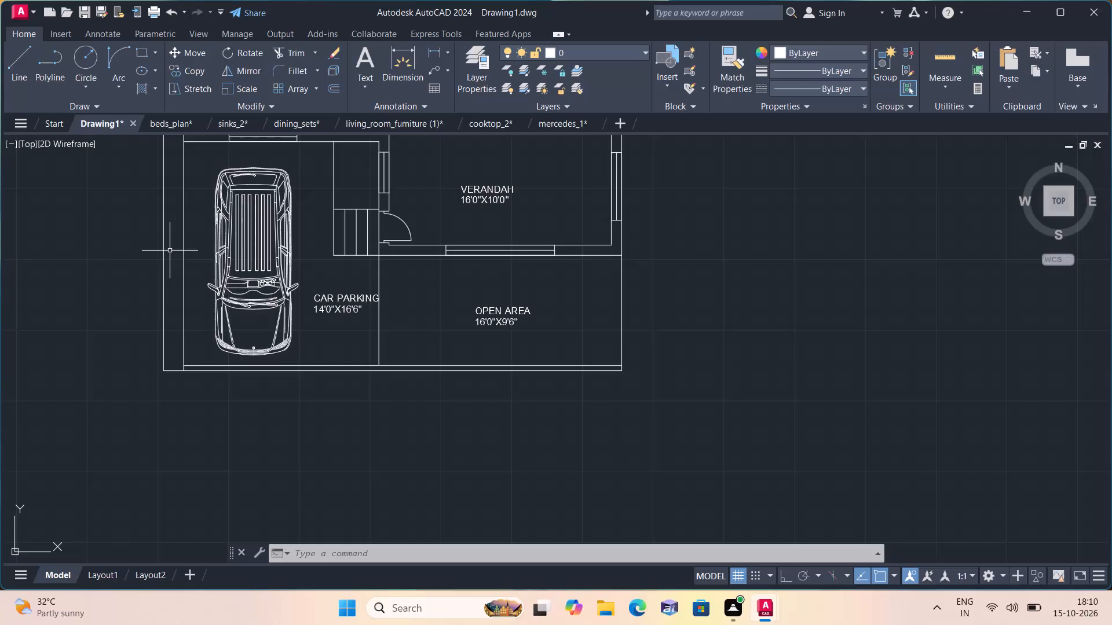
# Review the text labels from the car parking and verandah up through the bedrooms to the kitchen for placement and consistent formatting.
pyautogui.scroll(1, 170, 251)
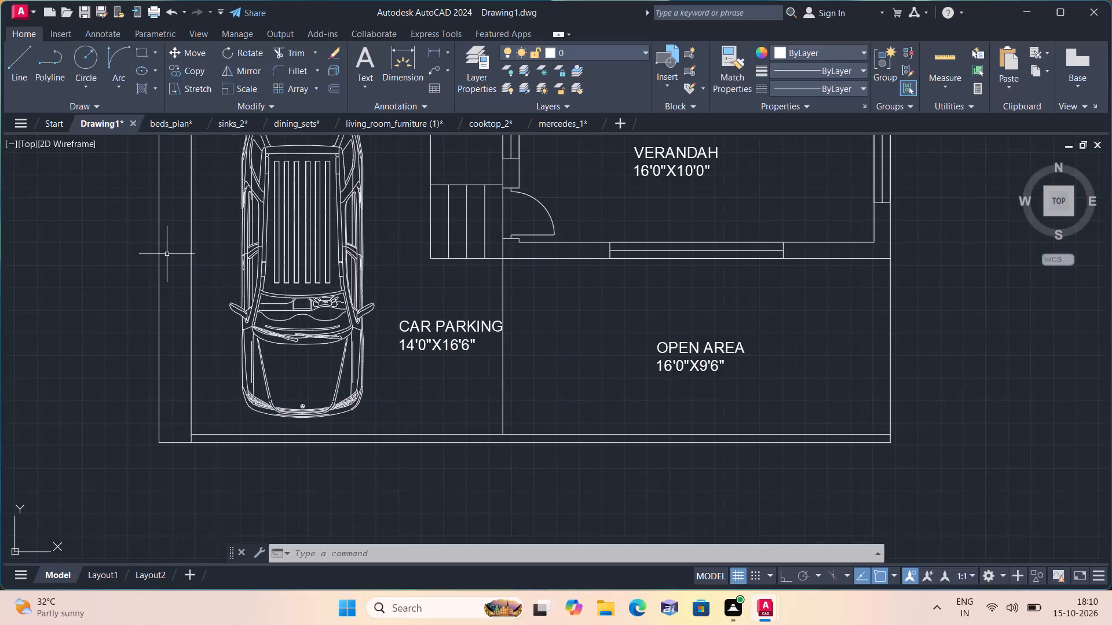
pyautogui.scroll(-1, 188, 286)
pyautogui.scroll(1, 187, 275)
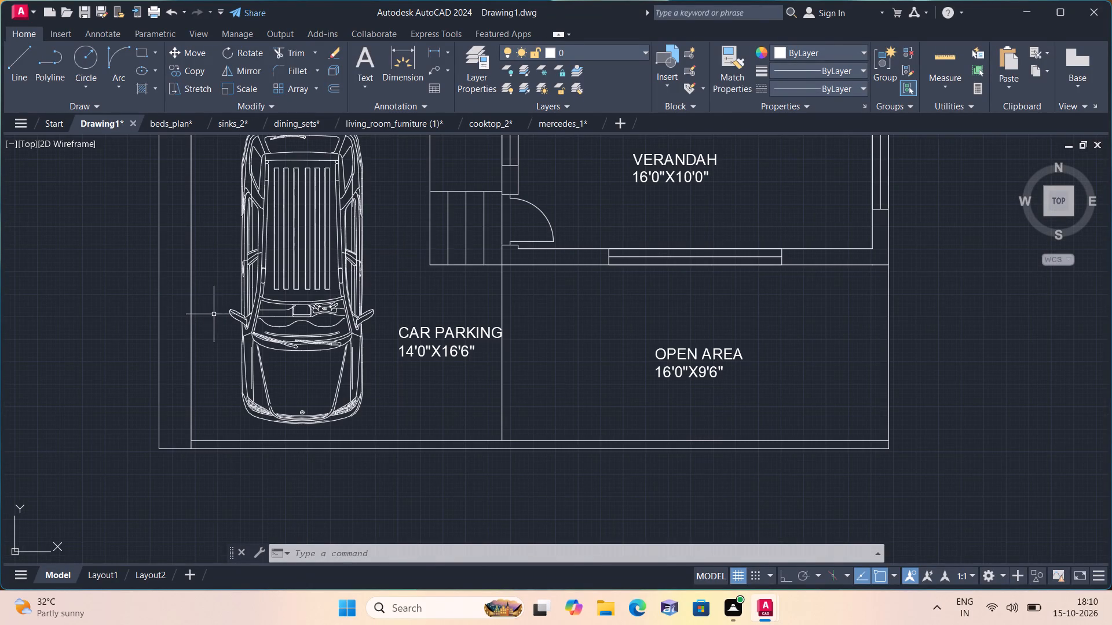
pyautogui.moveTo(214, 308); pyautogui.dragTo(218, 389, button='middle')
pyautogui.scroll(-1, 218, 390)
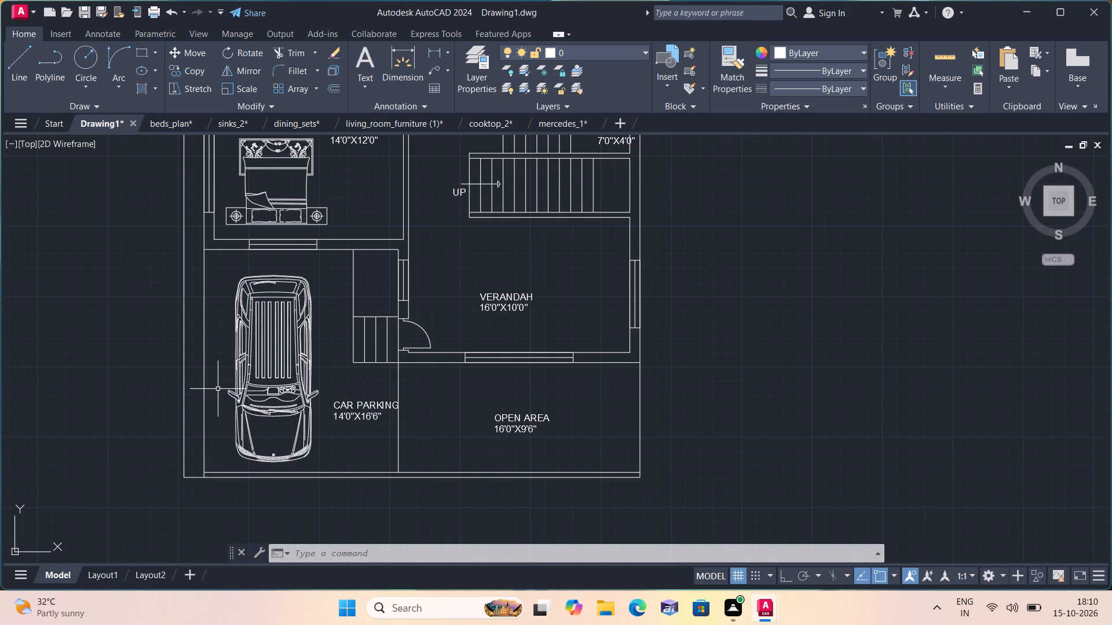
pyautogui.scroll(-2, 218, 389)
pyautogui.scroll(2, 218, 389)
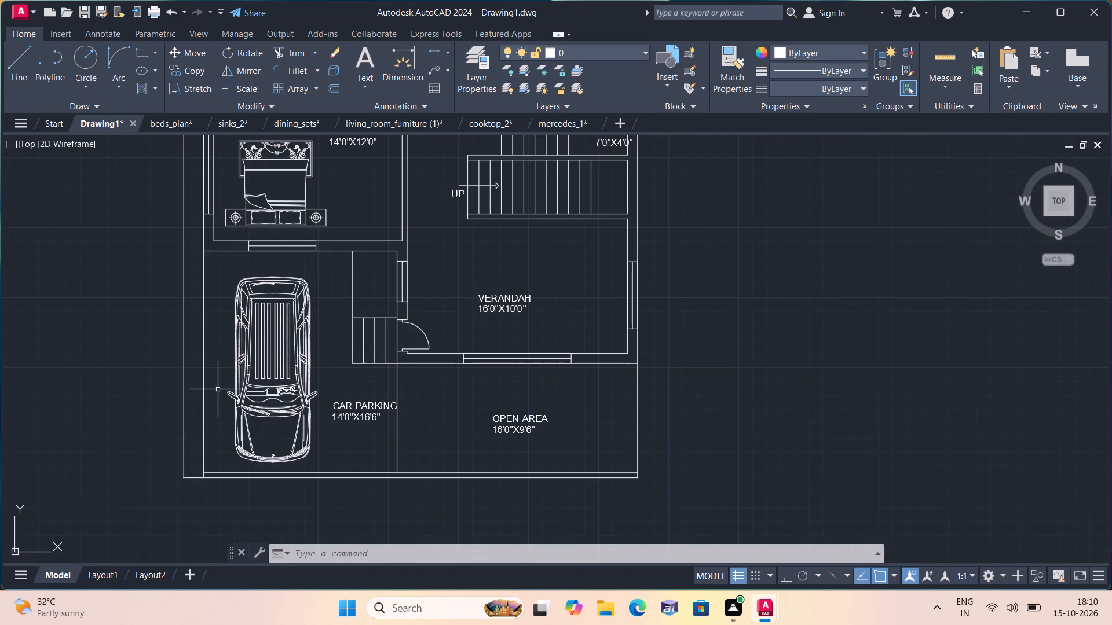
pyautogui.scroll(-1, 218, 389)
pyautogui.scroll(1, 218, 389)
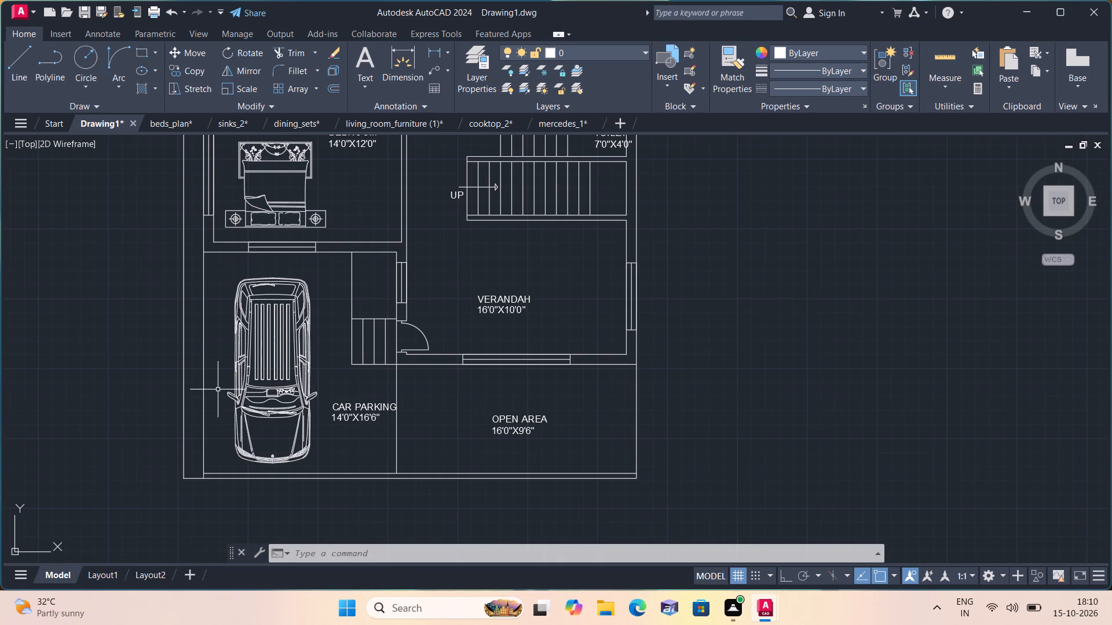
pyautogui.moveTo(194, 340); pyautogui.dragTo(233, 549, button='middle')
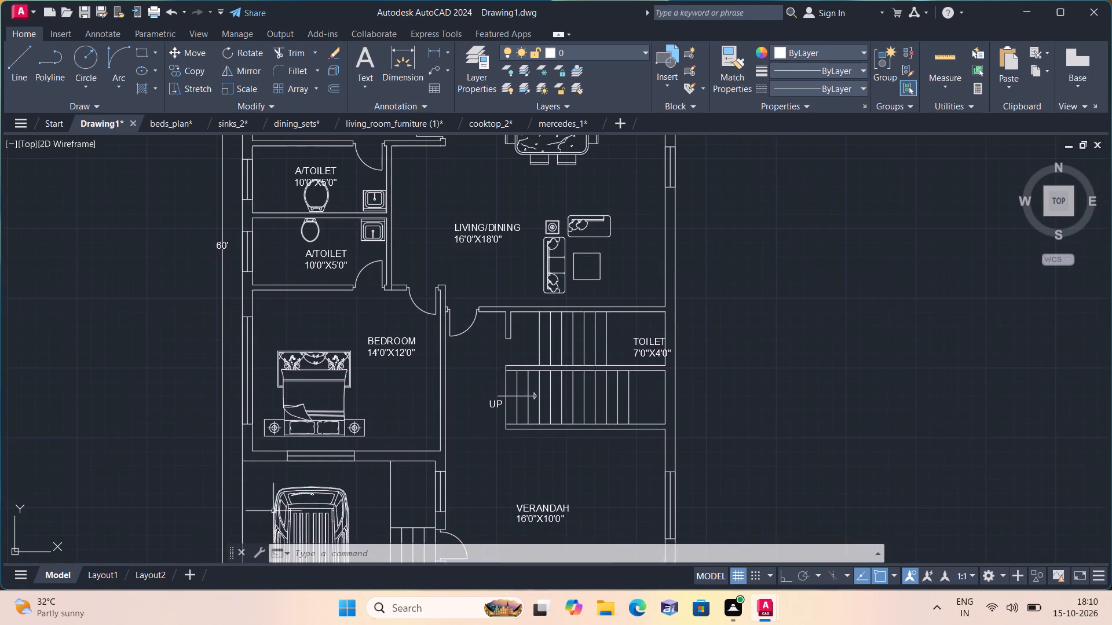
pyautogui.moveTo(320, 361); pyautogui.dragTo(262, 575, button='middle')
pyautogui.moveTo(277, 420); pyautogui.dragTo(295, 535, button='middle')
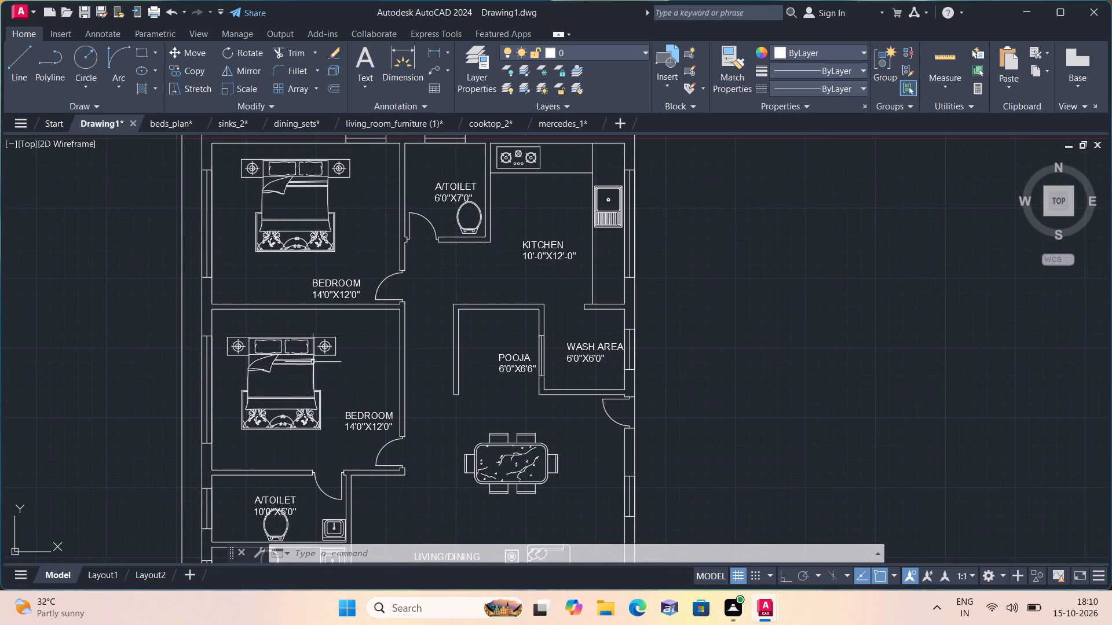
pyautogui.moveTo(318, 336); pyautogui.dragTo(305, 503, button='middle')
pyautogui.scroll(1, 320, 476)
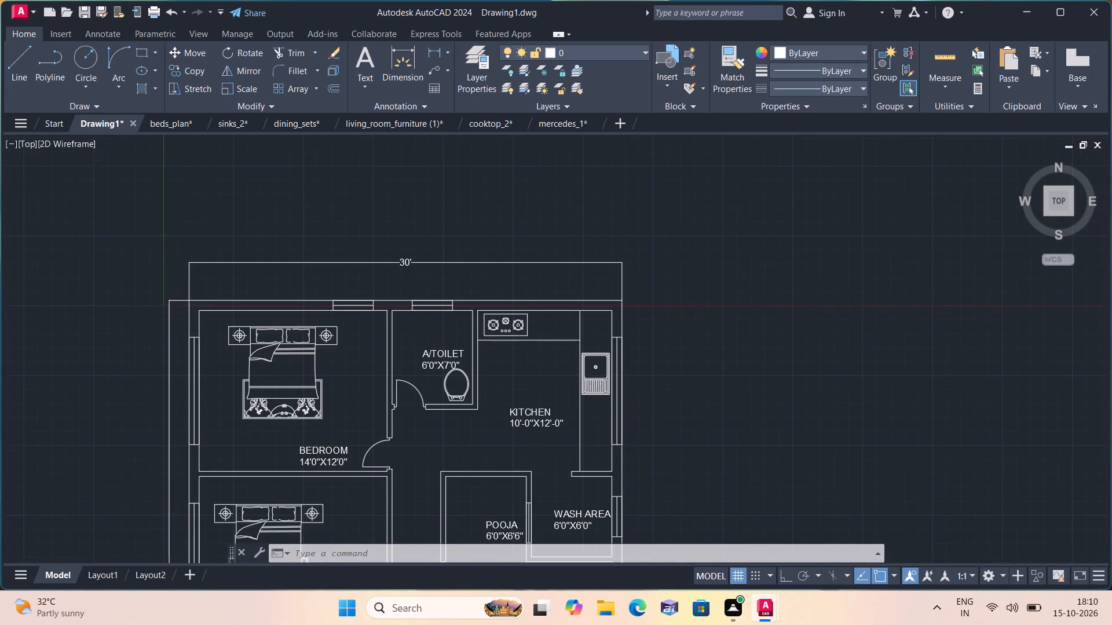
# Edit the kitchen label's dimension line to read 10'0"X12'0", removing the hyphens to match the other room labels.
pyautogui.moveTo(376, 469); pyautogui.dragTo(324, 399, button='middle')
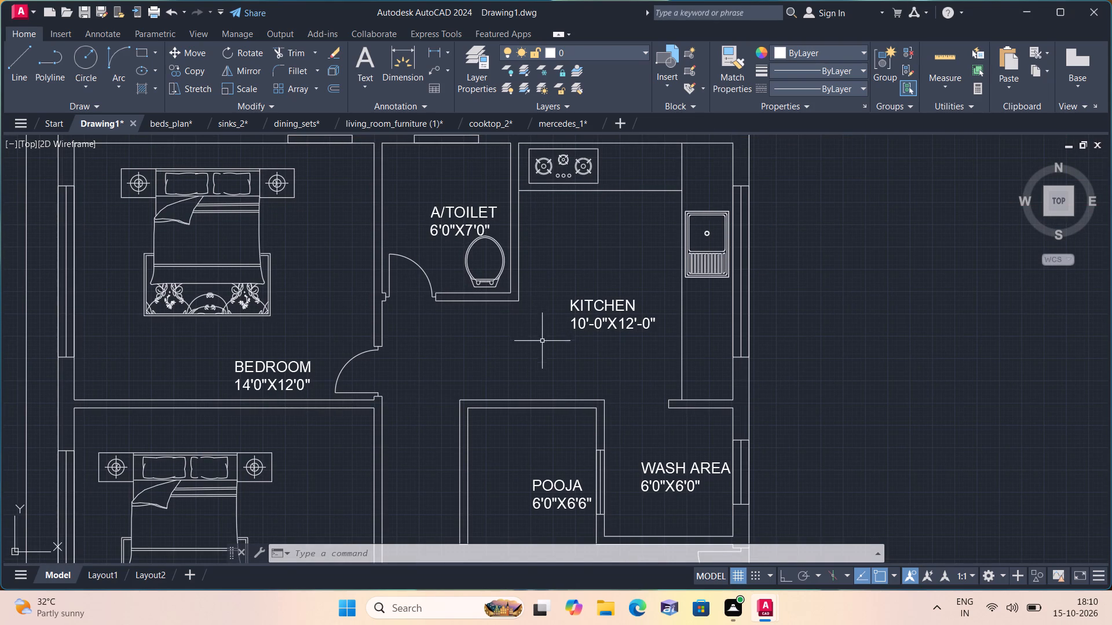
pyautogui.moveTo(562, 367); pyautogui.dragTo(522, 306, button='middle')
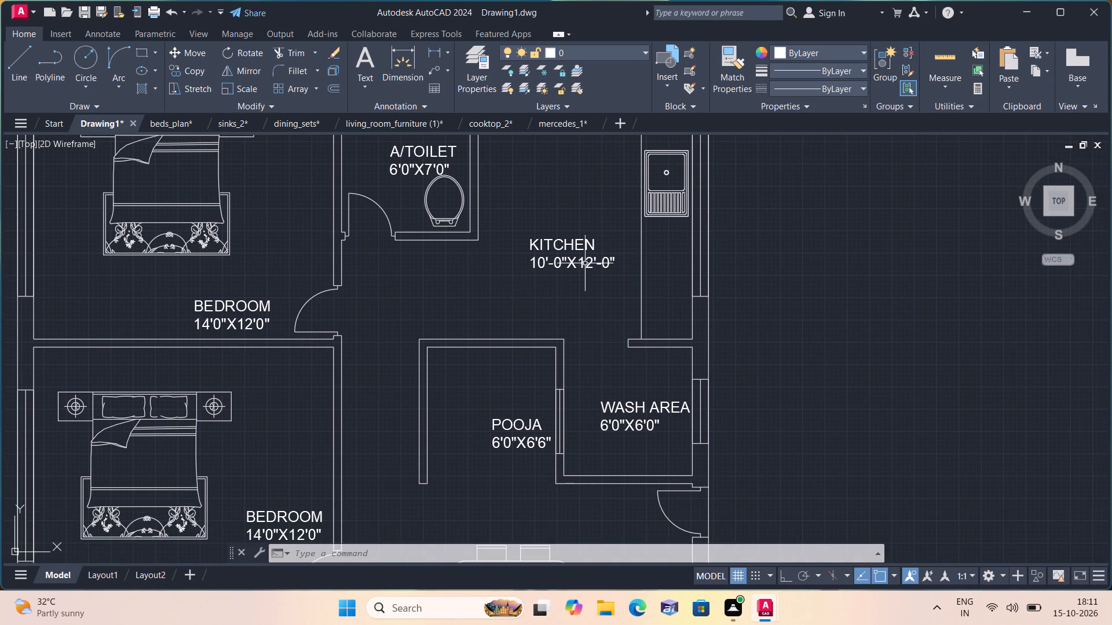
pyautogui.scroll(1, 604, 263)
pyautogui.click(564, 252)
pyautogui.scroll(-2, 572, 271)
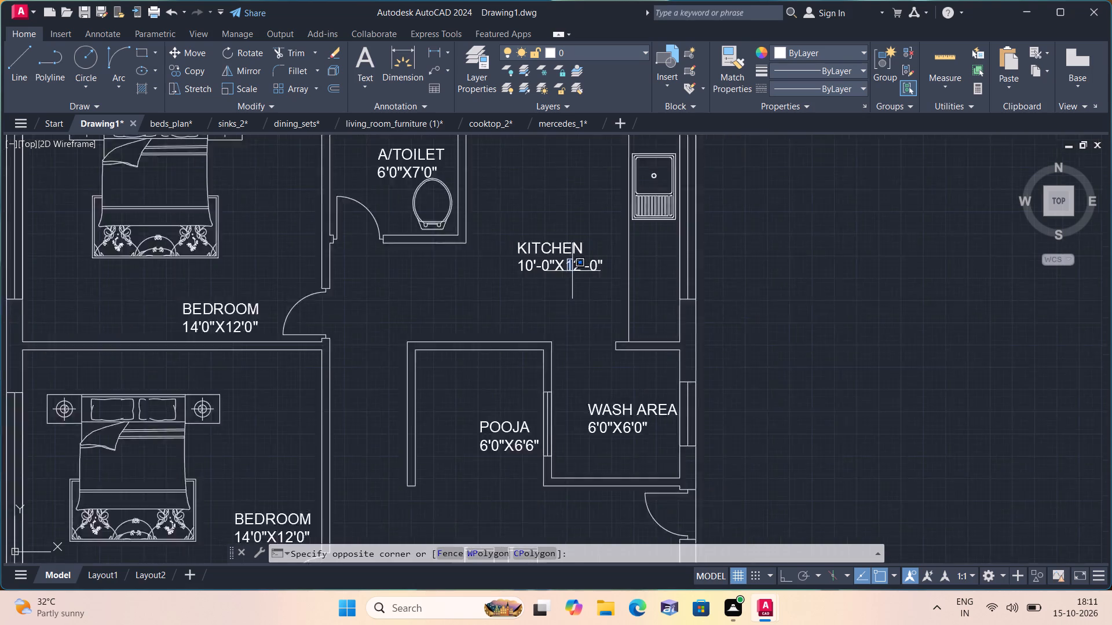
pyautogui.click(541, 252)
pyautogui.rightClick(575, 291)
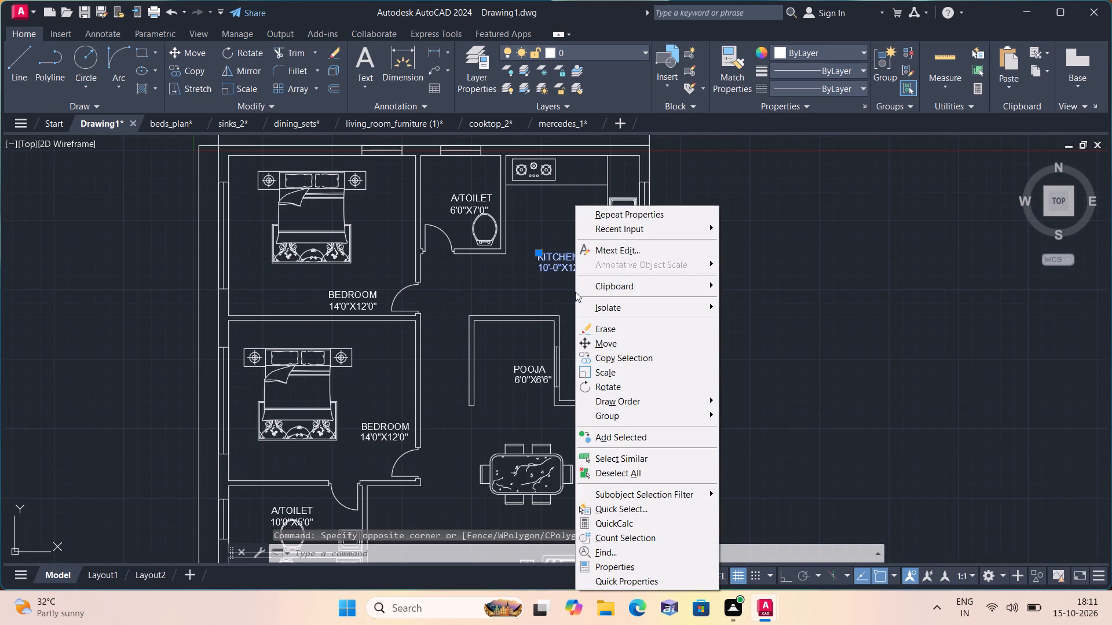
pyautogui.click(598, 252)
pyautogui.scroll(2, 580, 285)
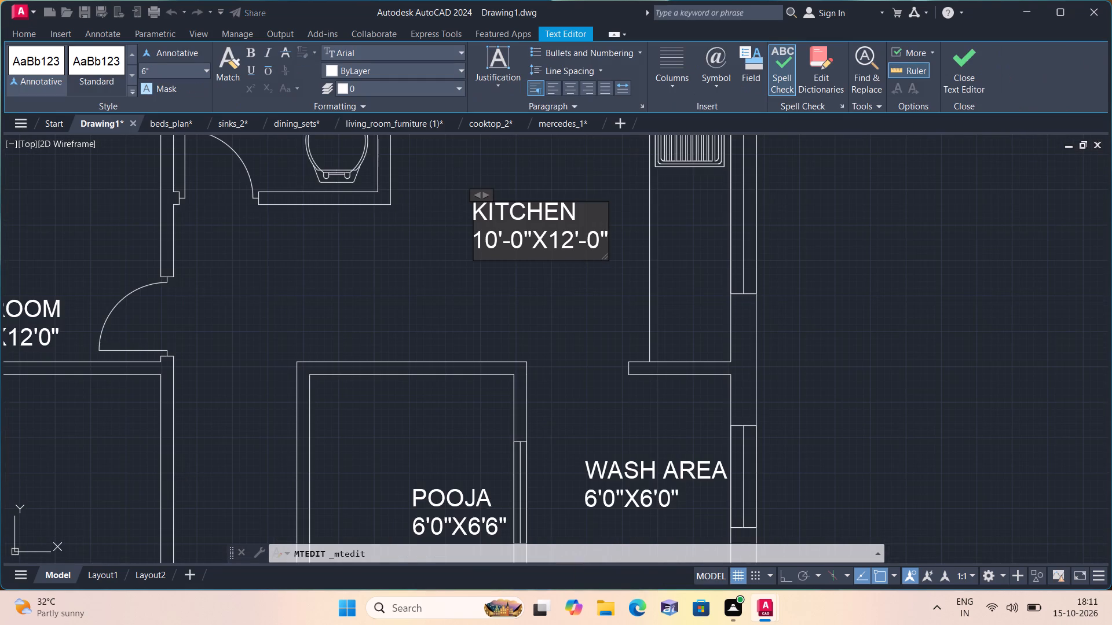
pyautogui.click(587, 239)
pyautogui.press('BackSpace')
pyautogui.click(509, 238)
pyautogui.press('BackSpace')
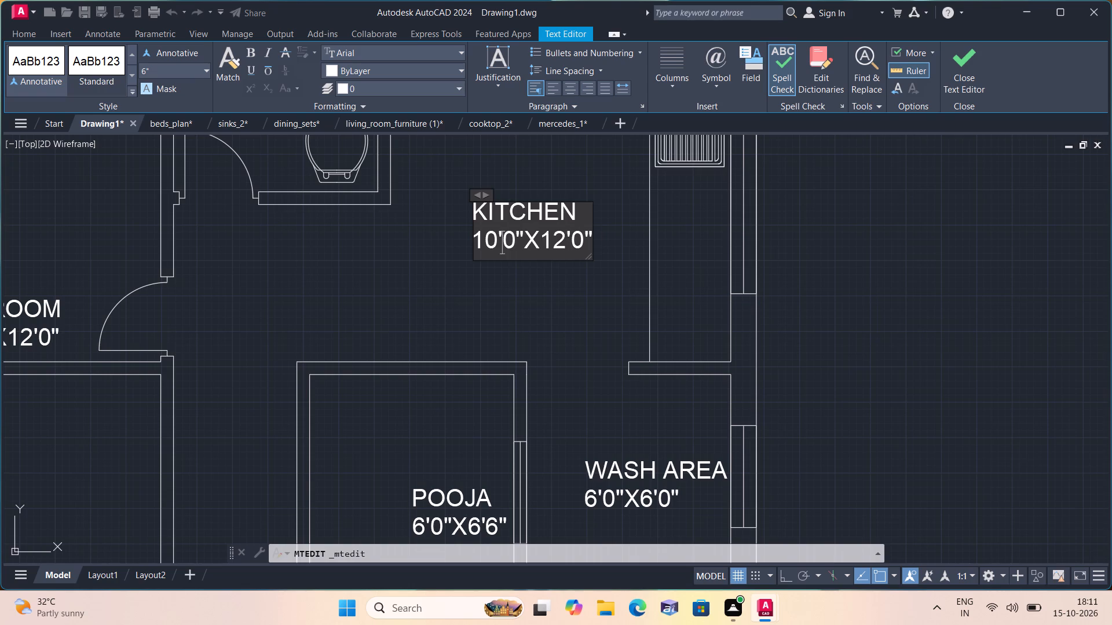
pyautogui.click(477, 267)
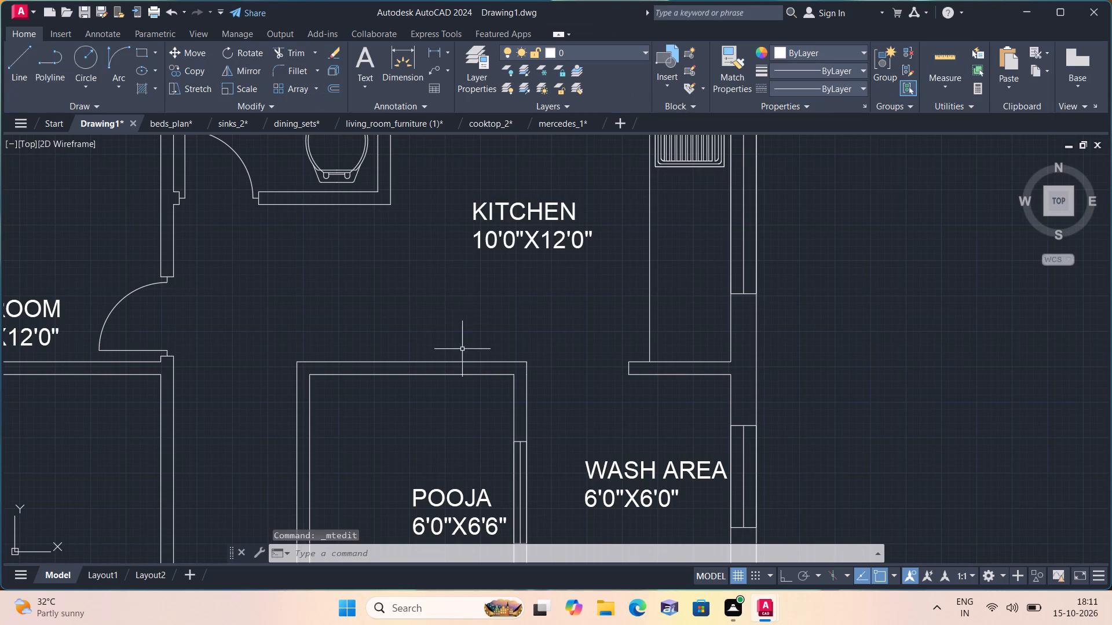
# Examine the pooja, wash area and neighbouring bedroom labels for readability and overlap with walls or furniture.
pyautogui.scroll(-1, 456, 376)
pyautogui.moveTo(456, 376); pyautogui.dragTo(461, 313, button='middle')
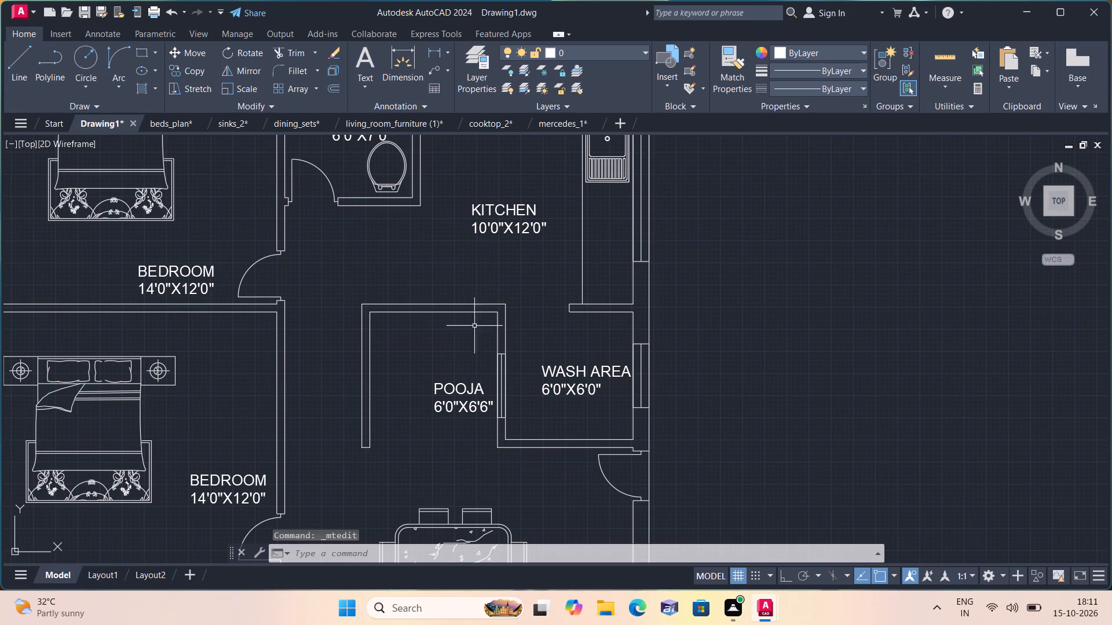
pyautogui.moveTo(487, 380); pyautogui.dragTo(491, 328, button='middle')
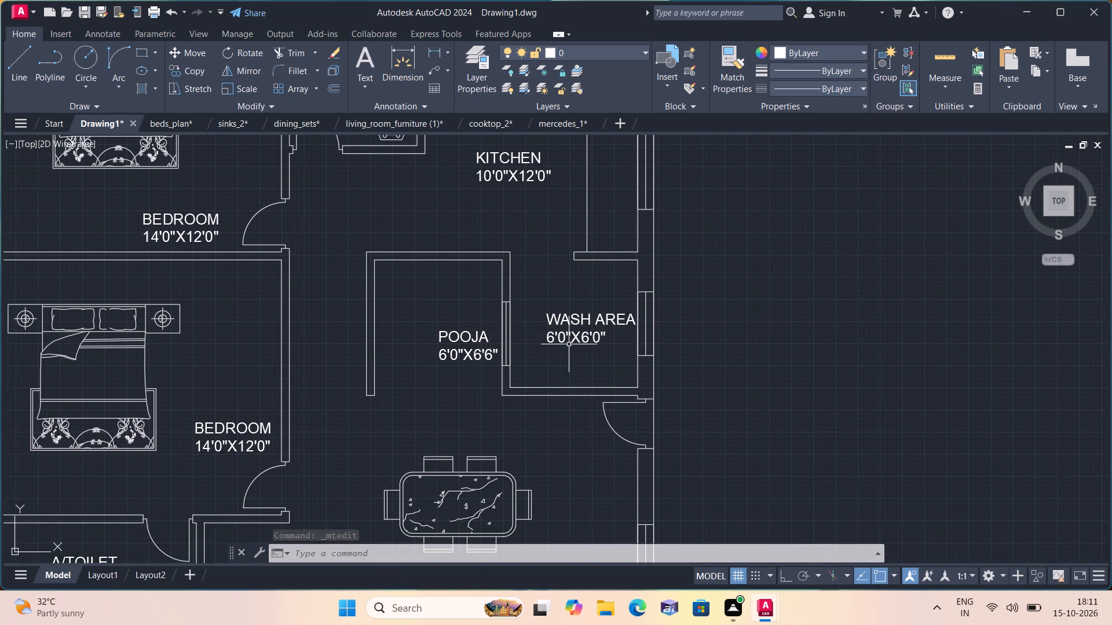
pyautogui.scroll(2, 569, 344)
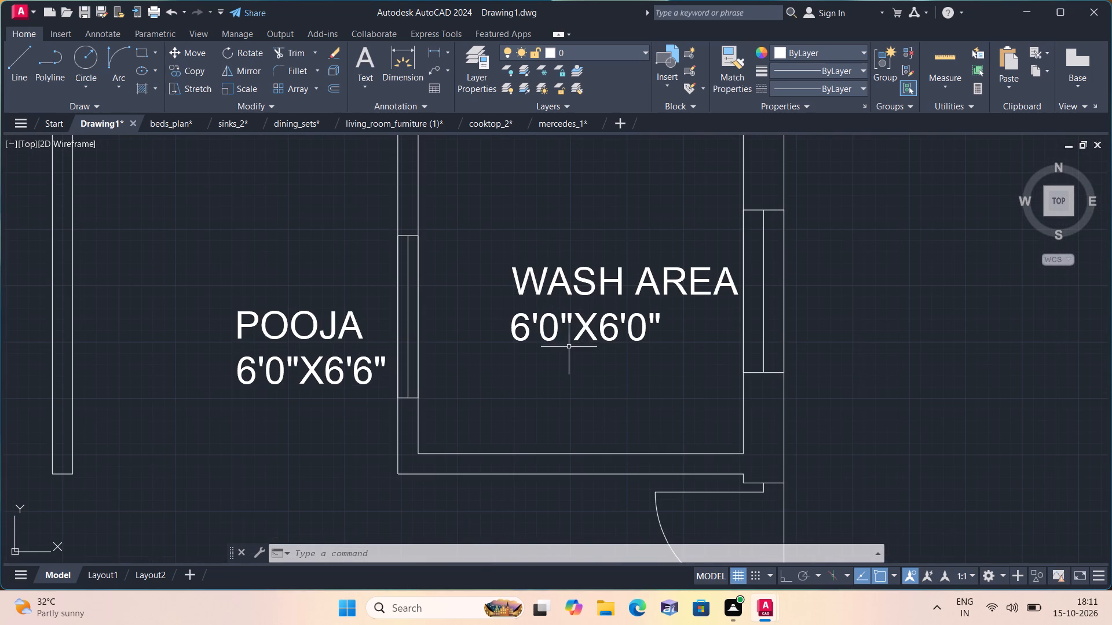
pyautogui.moveTo(556, 368); pyautogui.dragTo(593, 277, button='middle')
pyautogui.scroll(-1, 356, 403)
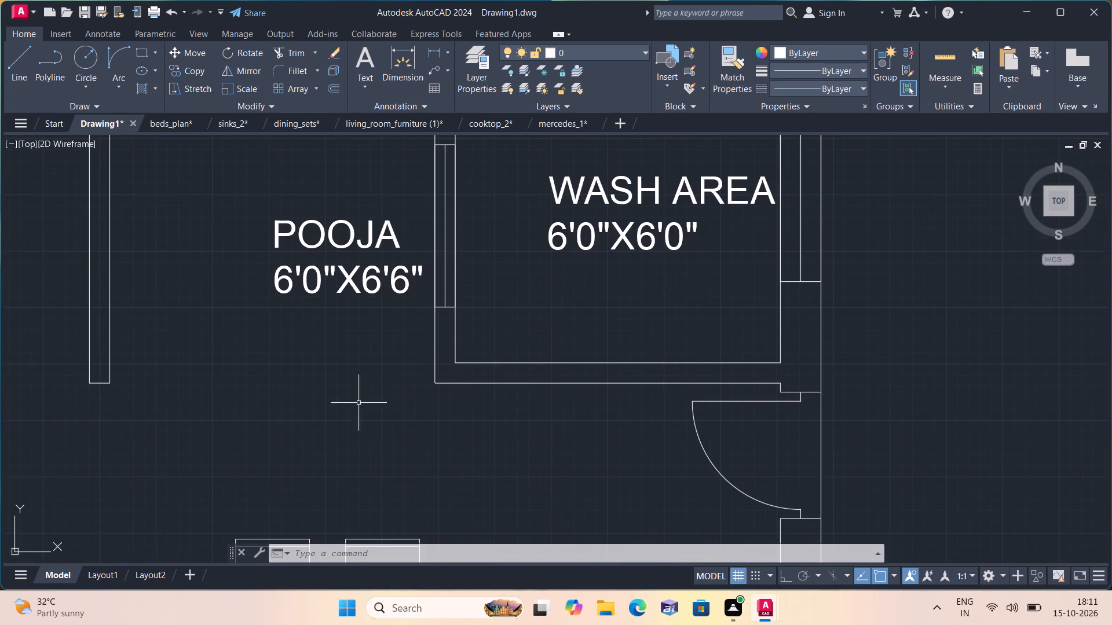
pyautogui.scroll(-1, 325, 407)
pyautogui.moveTo(232, 429); pyautogui.dragTo(401, 381, button='middle')
pyautogui.scroll(-1, 230, 429)
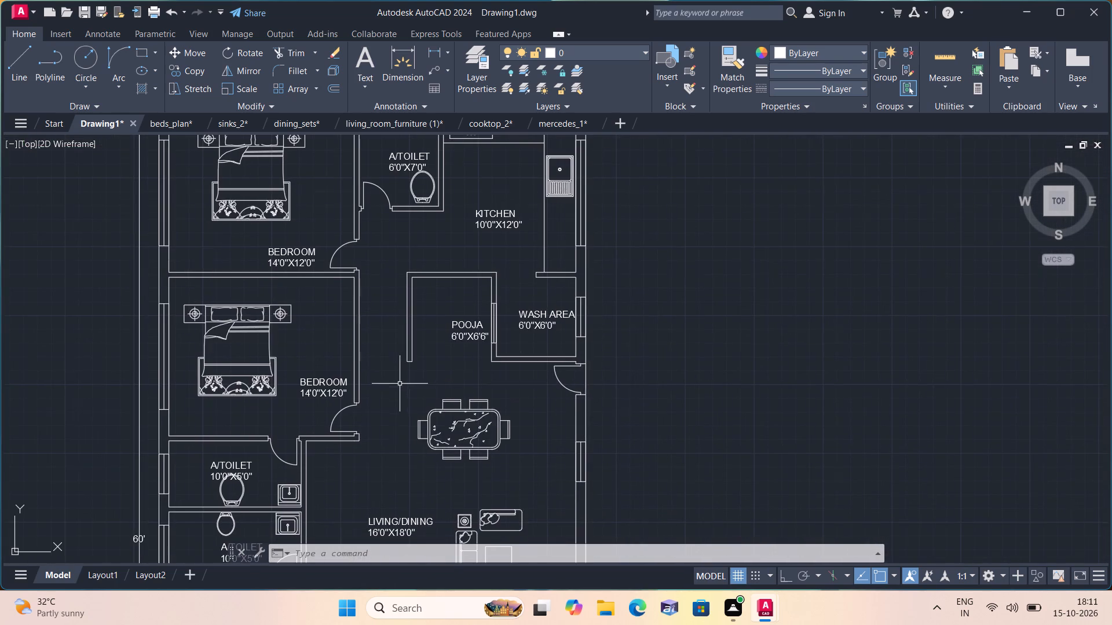
# Move the A/TOILET label of the upper 10'0"X5'0" toilet north, clear of the WC block.
pyautogui.scroll(1, 246, 428)
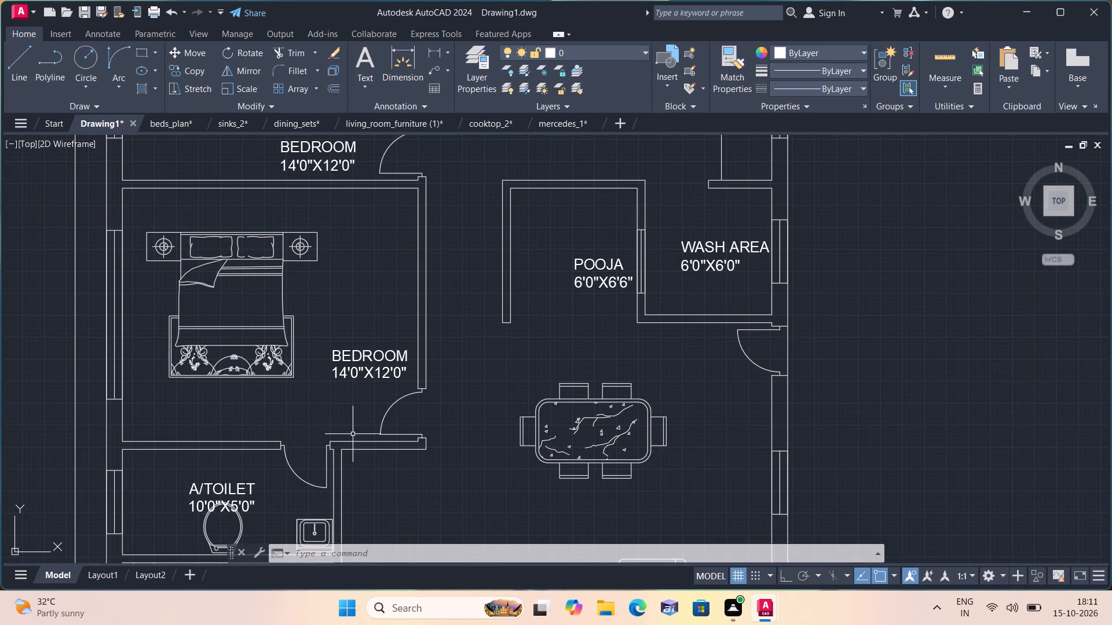
pyautogui.moveTo(353, 434); pyautogui.dragTo(349, 382, button='middle')
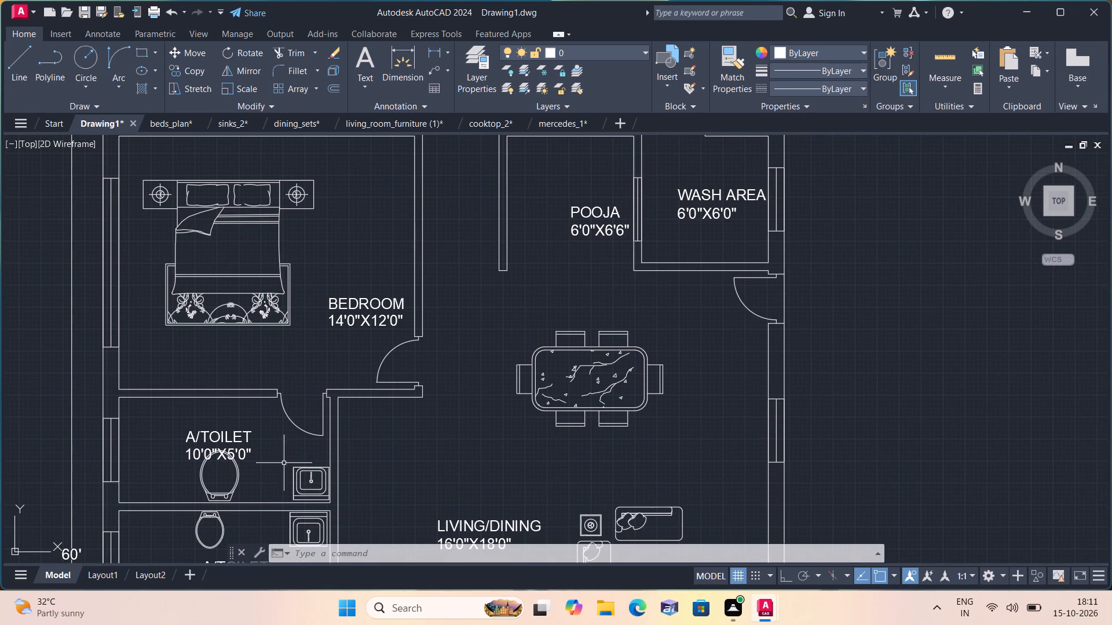
pyautogui.moveTo(278, 459); pyautogui.dragTo(305, 407, button='middle')
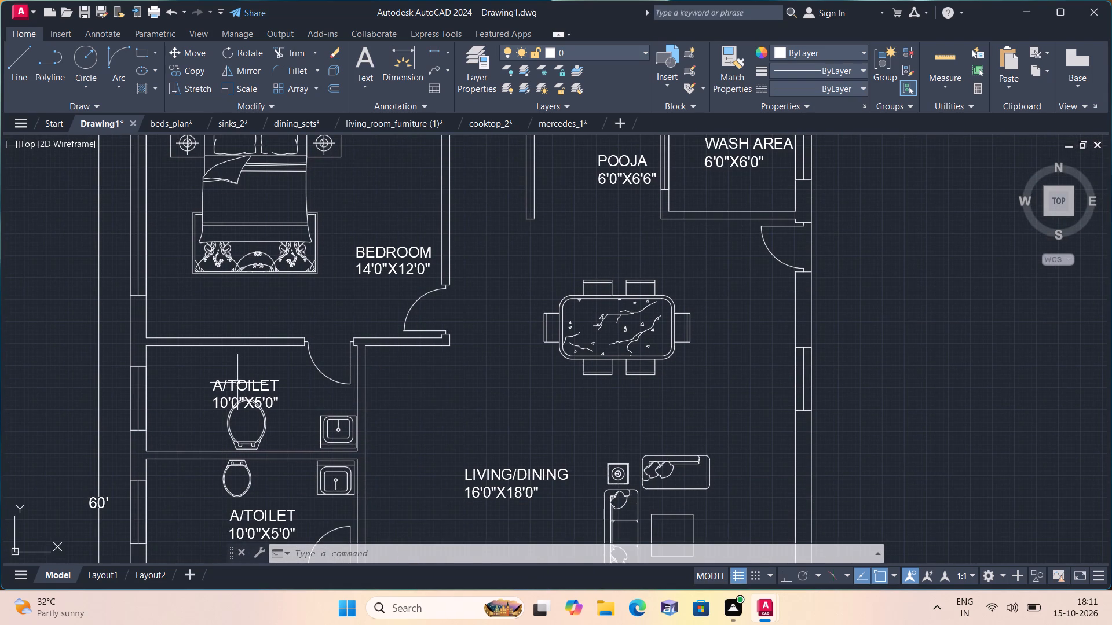
pyautogui.click(237, 382)
pyautogui.click(214, 377)
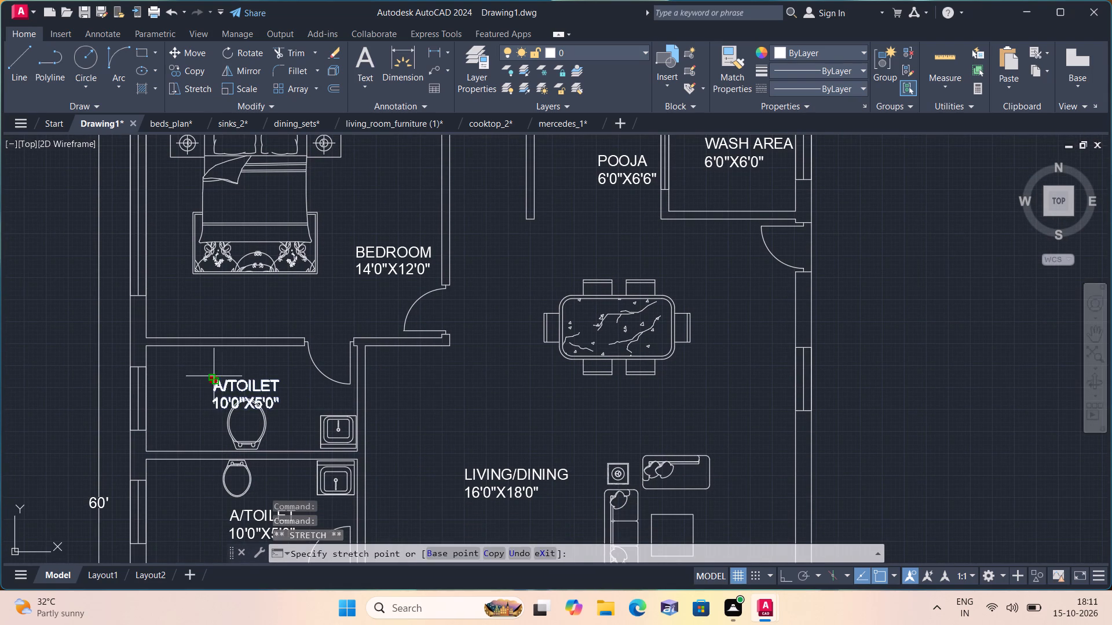
pyautogui.click(213, 363)
# Move the TOILET 7'0"X4'0" label northwest, clear of the wall and into the space east of the upper stair flight.
pyautogui.moveTo(261, 404); pyautogui.dragTo(269, 350, button='middle')
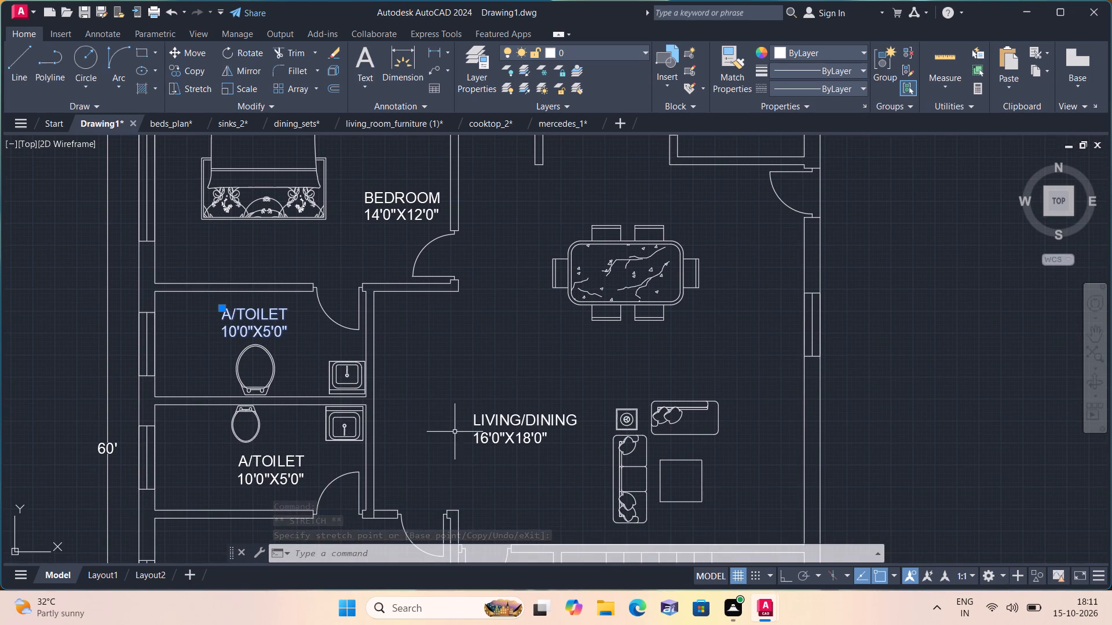
pyautogui.moveTo(538, 455); pyautogui.dragTo(532, 443, button='middle')
pyautogui.moveTo(531, 442); pyautogui.dragTo(515, 385, button='middle')
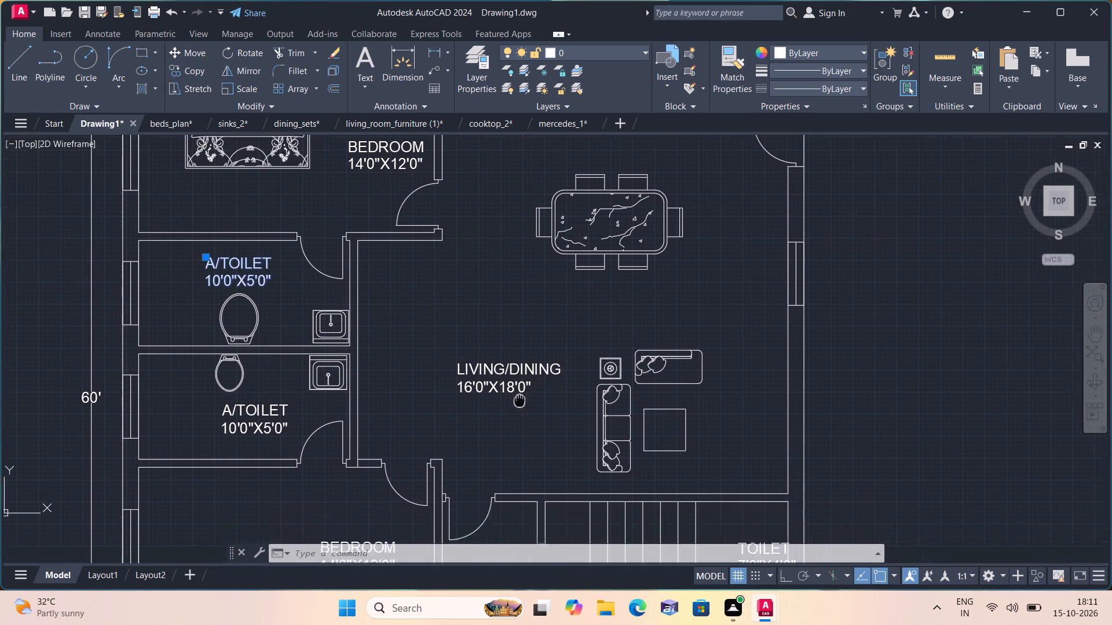
pyautogui.moveTo(515, 385); pyautogui.dragTo(515, 387, button='middle')
pyautogui.scroll(-1, 525, 430)
pyautogui.moveTo(518, 440); pyautogui.dragTo(504, 362, button='middle')
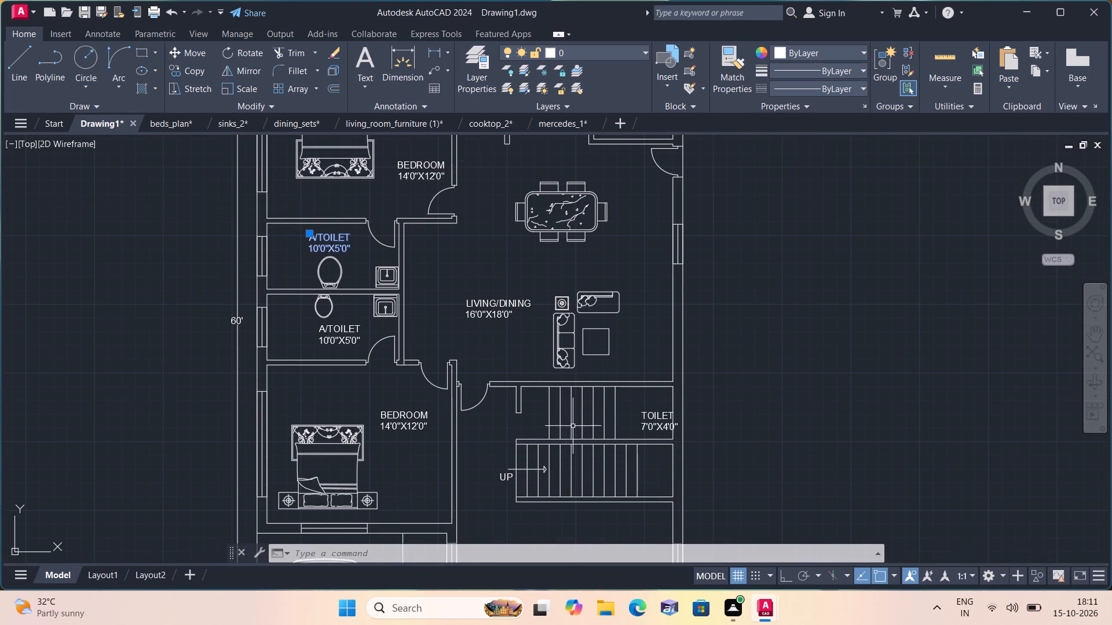
pyautogui.scroll(2, 703, 422)
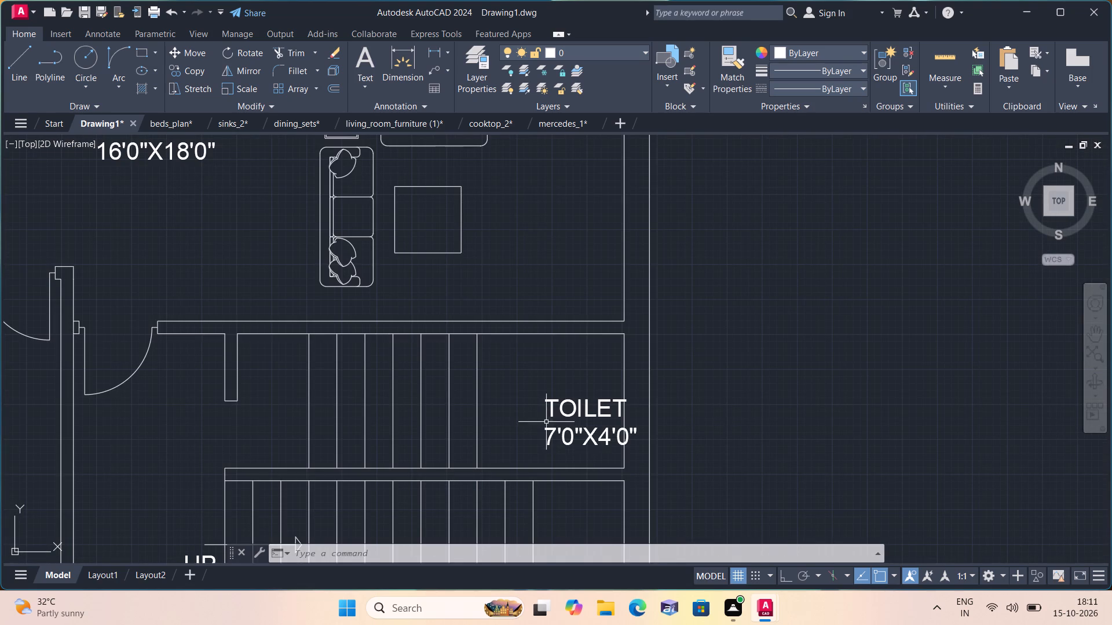
pyautogui.click(555, 405)
pyautogui.click(548, 399)
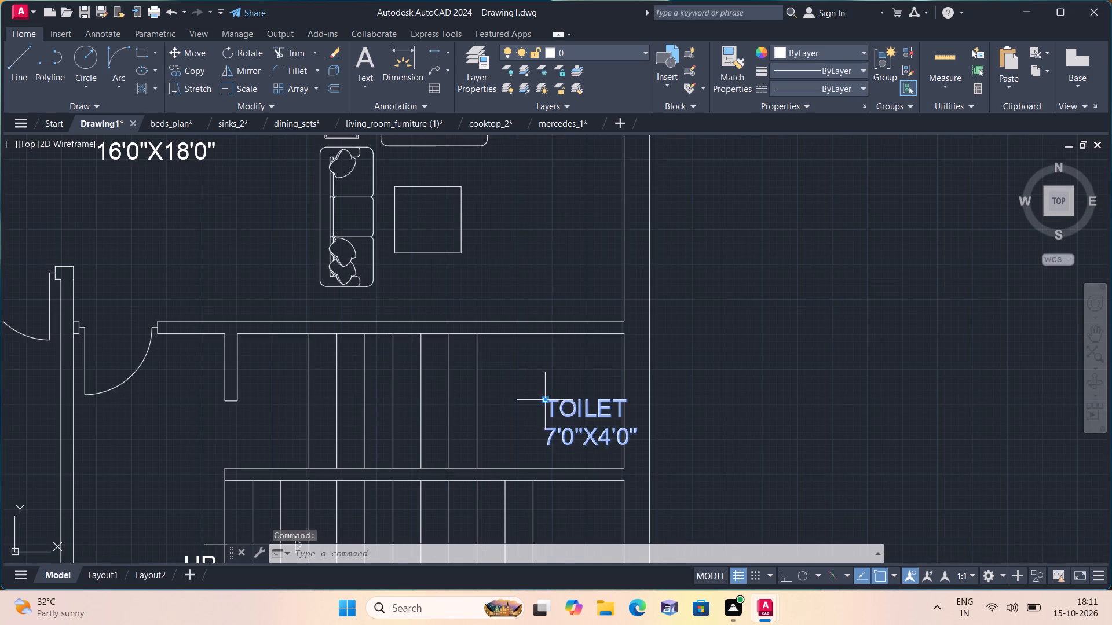
pyautogui.click(502, 367)
# Check the placement of the verandah, open area and car parking labels south of the staircase.
pyautogui.moveTo(479, 435); pyautogui.dragTo(469, 345, button='middle')
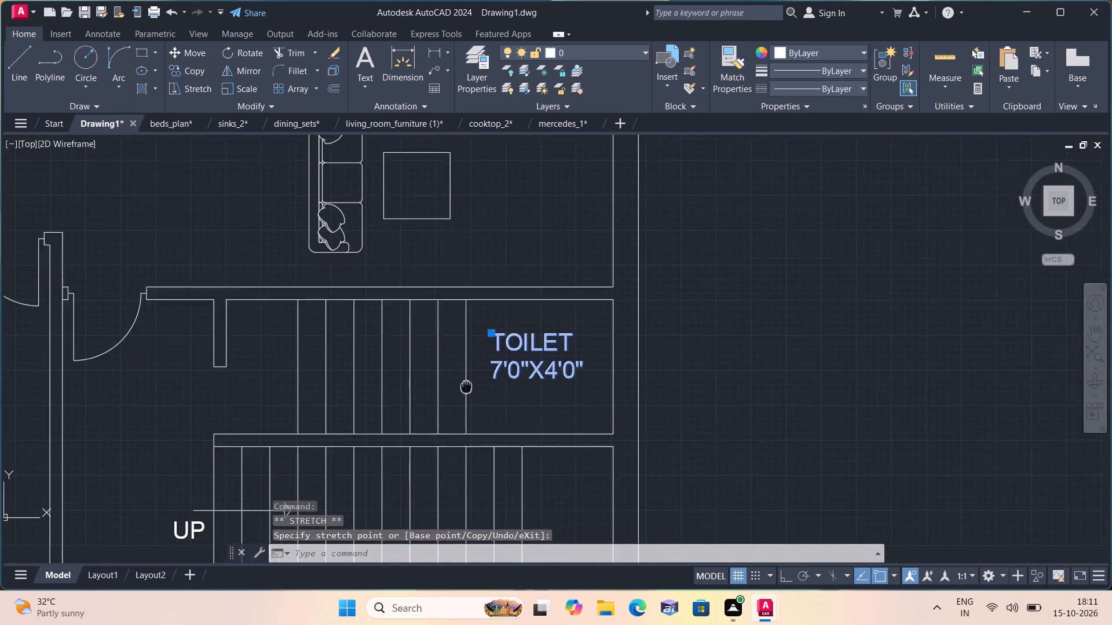
pyautogui.moveTo(338, 468); pyautogui.dragTo(383, 360, button='middle')
pyautogui.scroll(-2, 389, 354)
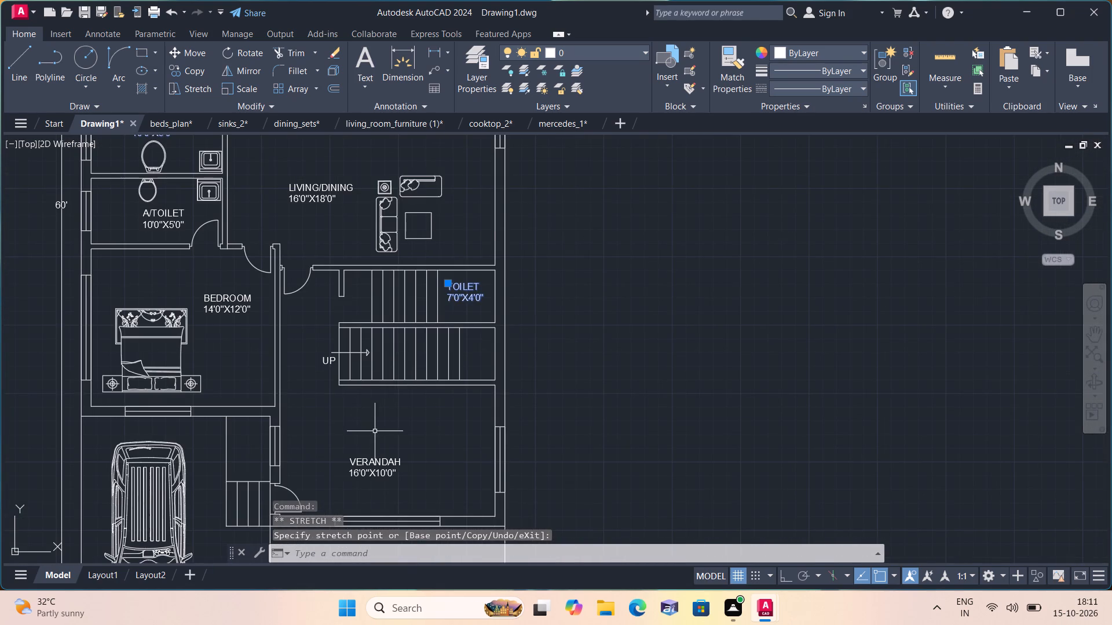
pyautogui.scroll(2, 327, 491)
pyautogui.moveTo(341, 483); pyautogui.dragTo(368, 371, button='middle')
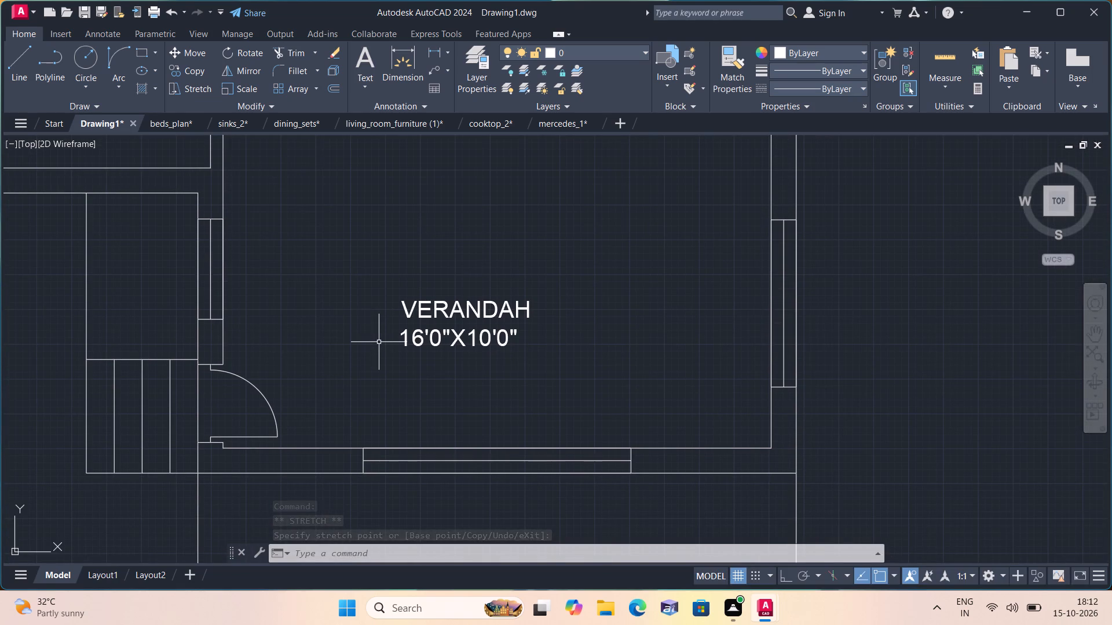
pyautogui.scroll(-2, 379, 343)
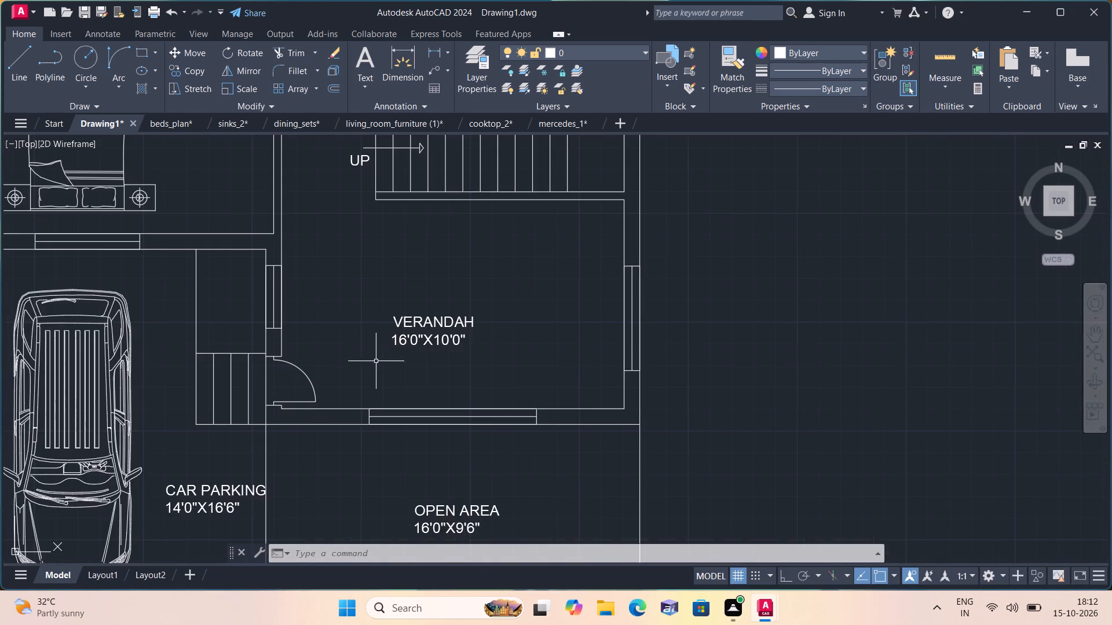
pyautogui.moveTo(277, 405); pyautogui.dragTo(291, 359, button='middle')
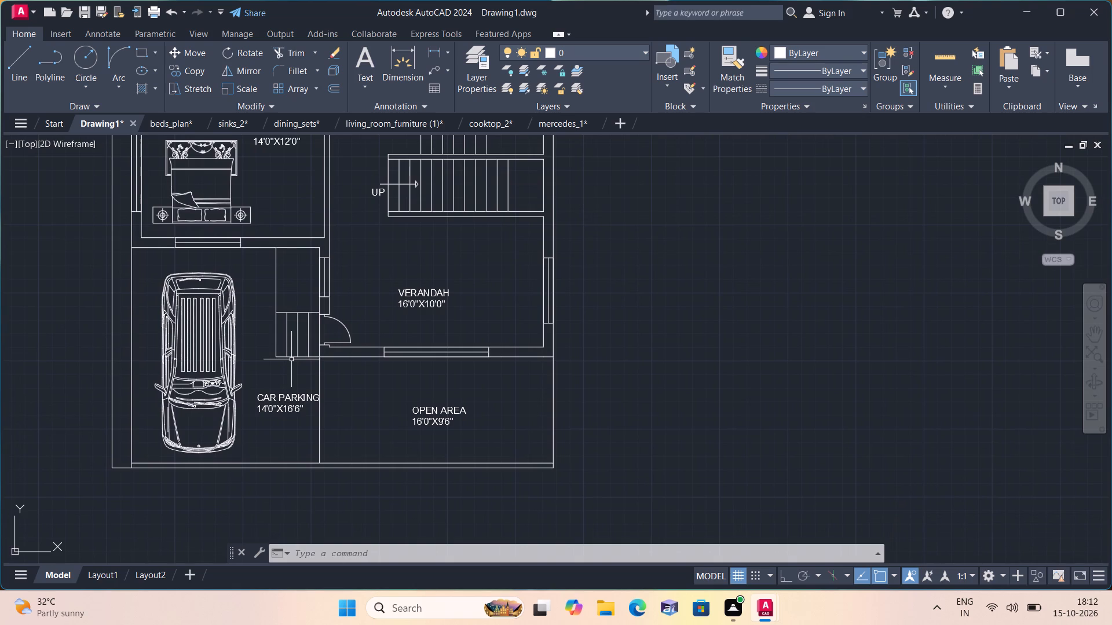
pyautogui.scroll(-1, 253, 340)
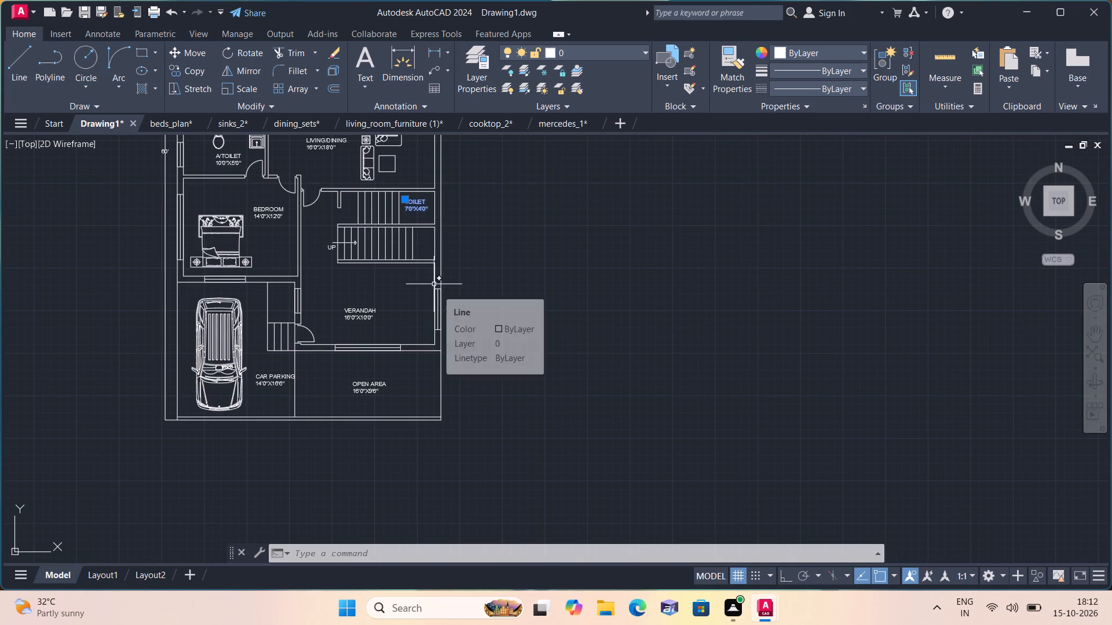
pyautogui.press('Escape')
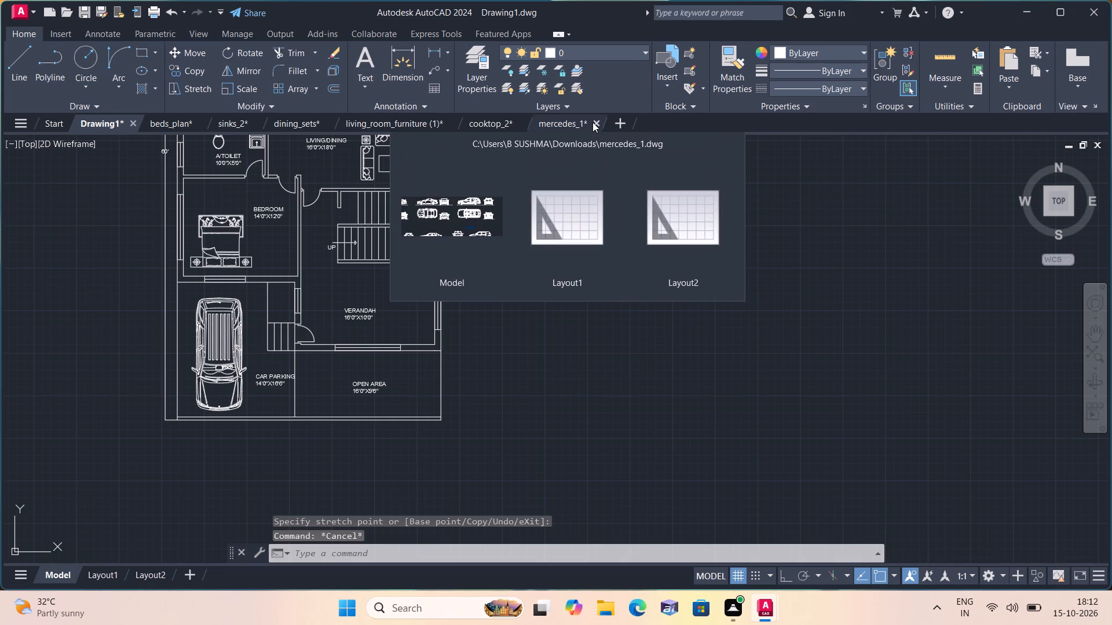
# Close the mercedes_1, cooktop_2 and living_room_furniture (1) block drawings, saving their changes.
pyautogui.click(592, 122)
pyautogui.click(534, 338)
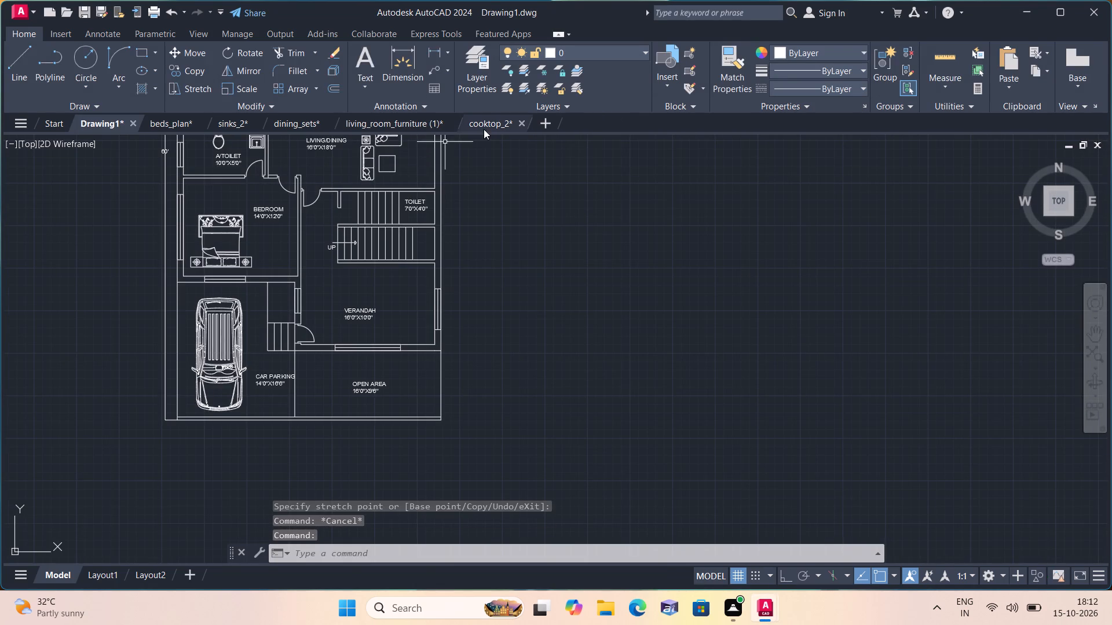
pyautogui.click(520, 124)
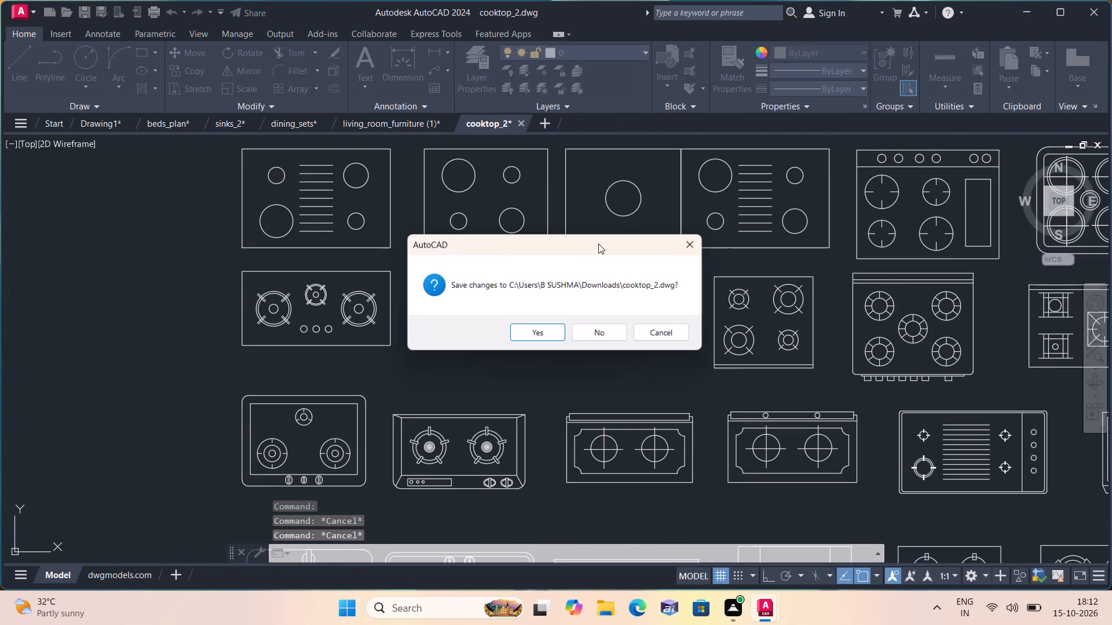
pyautogui.click(547, 330)
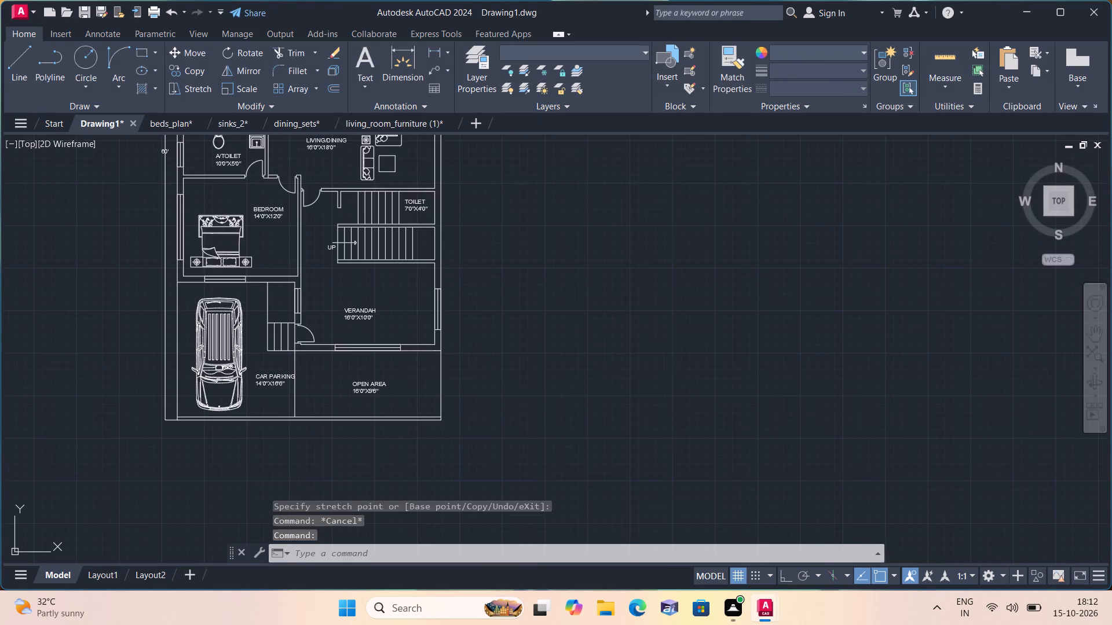
pyautogui.click(454, 120)
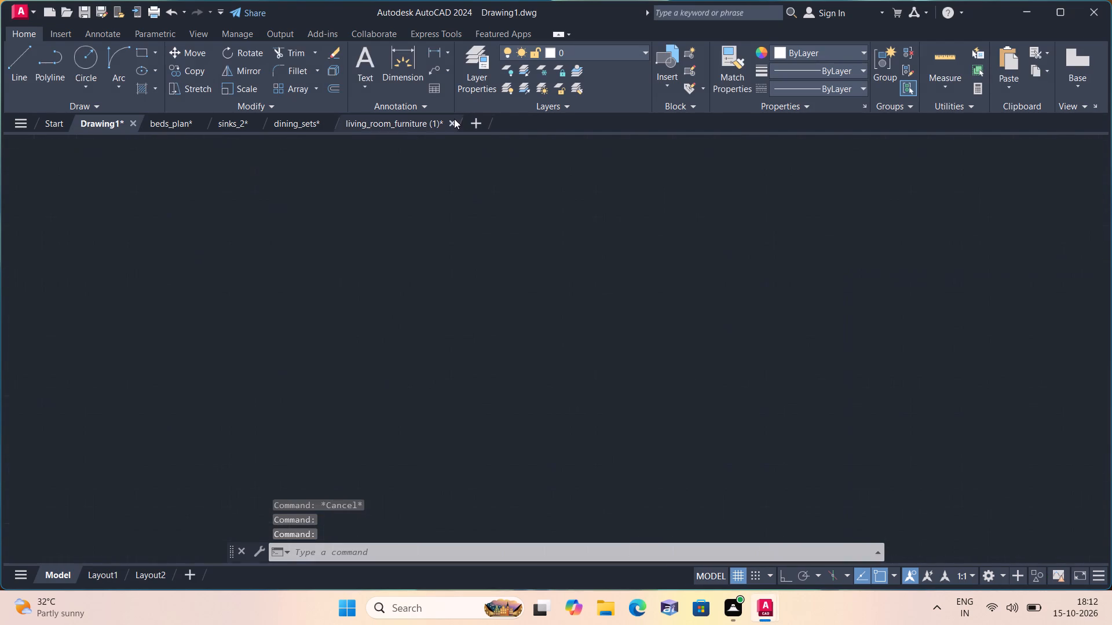
pyautogui.click(514, 327)
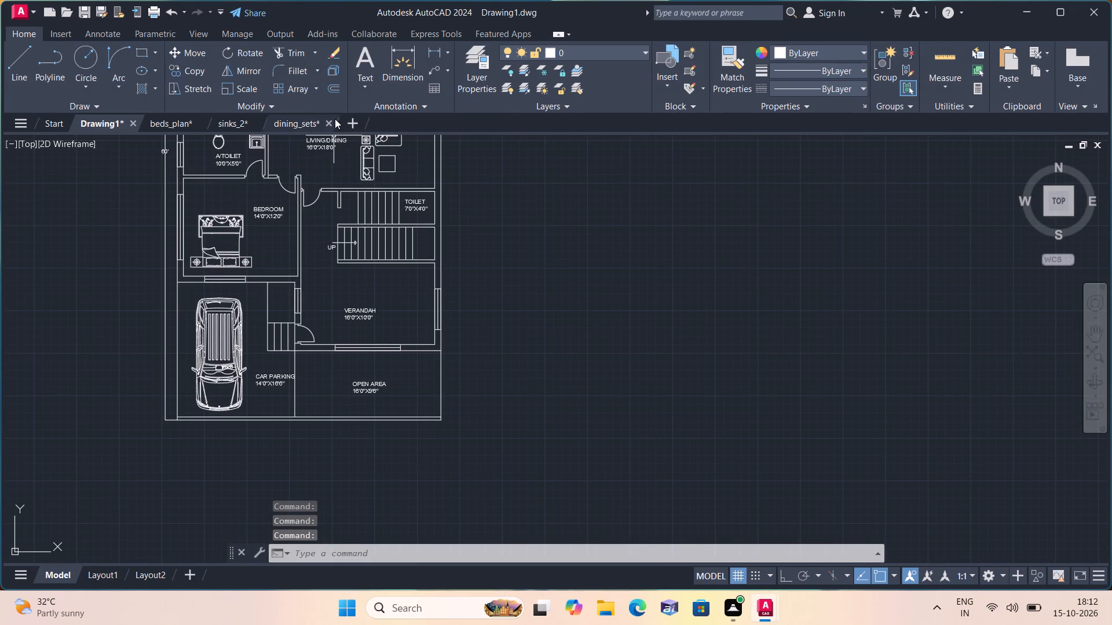
# Close the dining_sets, sinks_2 and beds_plan block drawings, saving their changes.
pyautogui.click(335, 118)
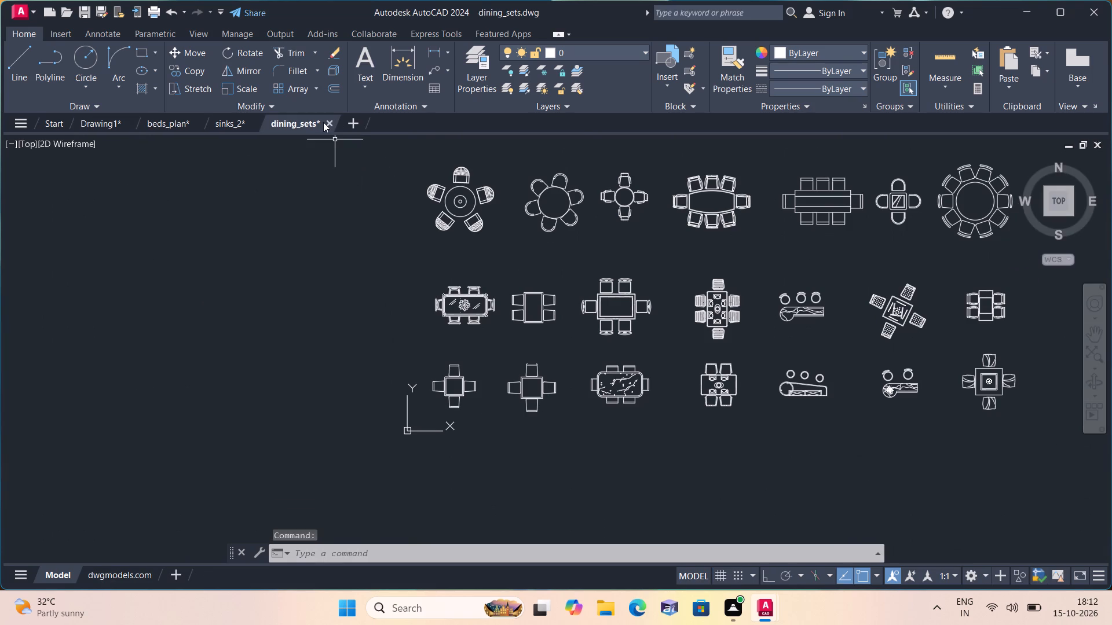
pyautogui.click(323, 120)
pyautogui.click(328, 125)
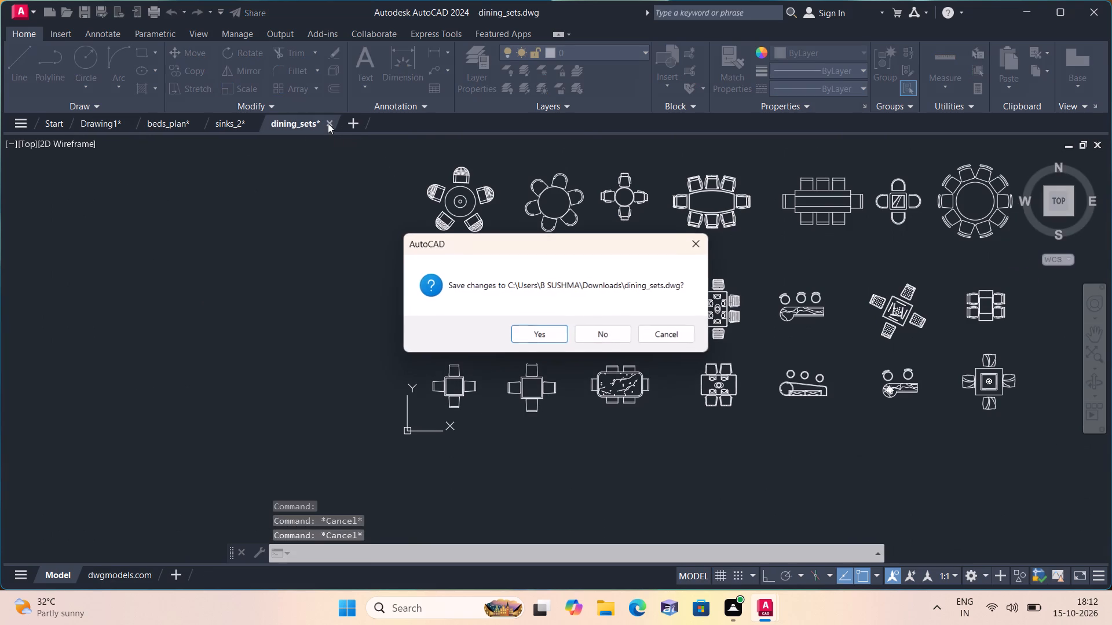
pyautogui.click(527, 329)
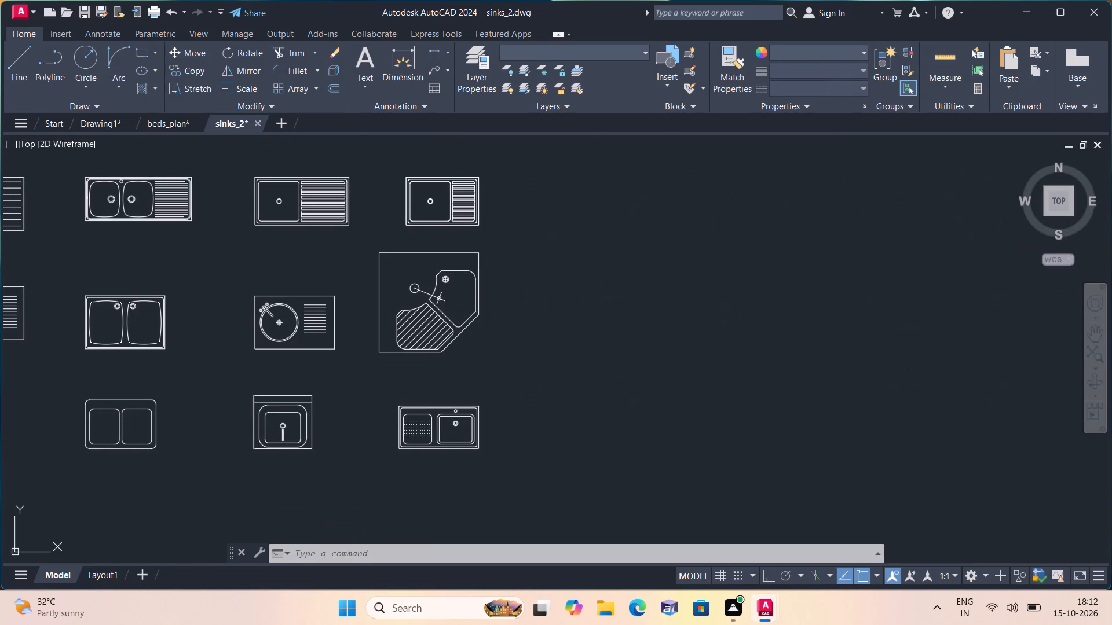
pyautogui.click(254, 123)
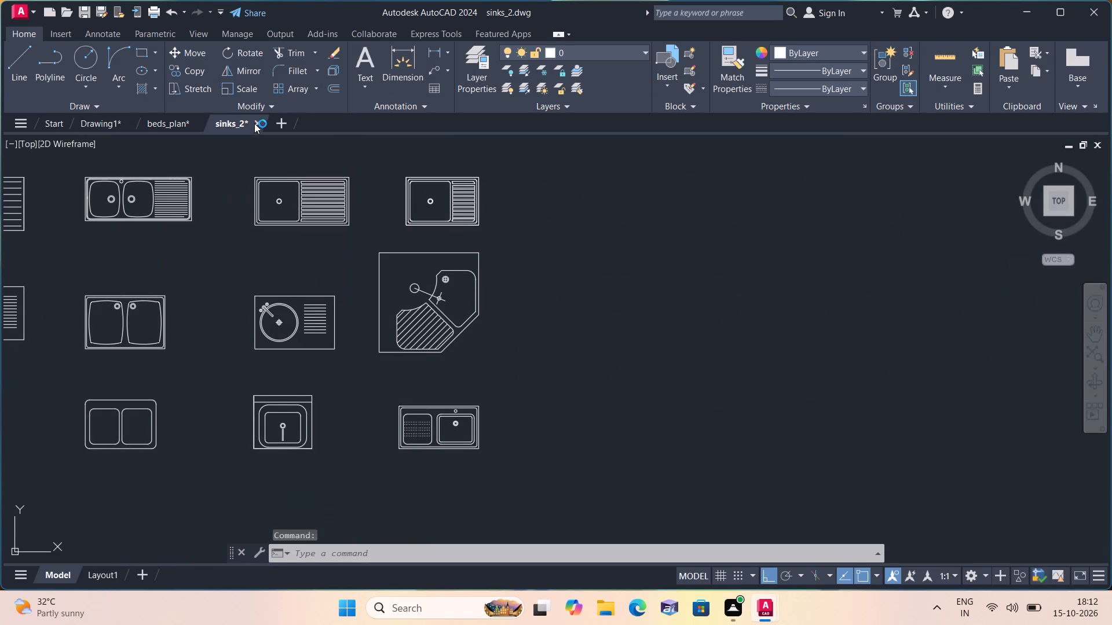
pyautogui.click(526, 338)
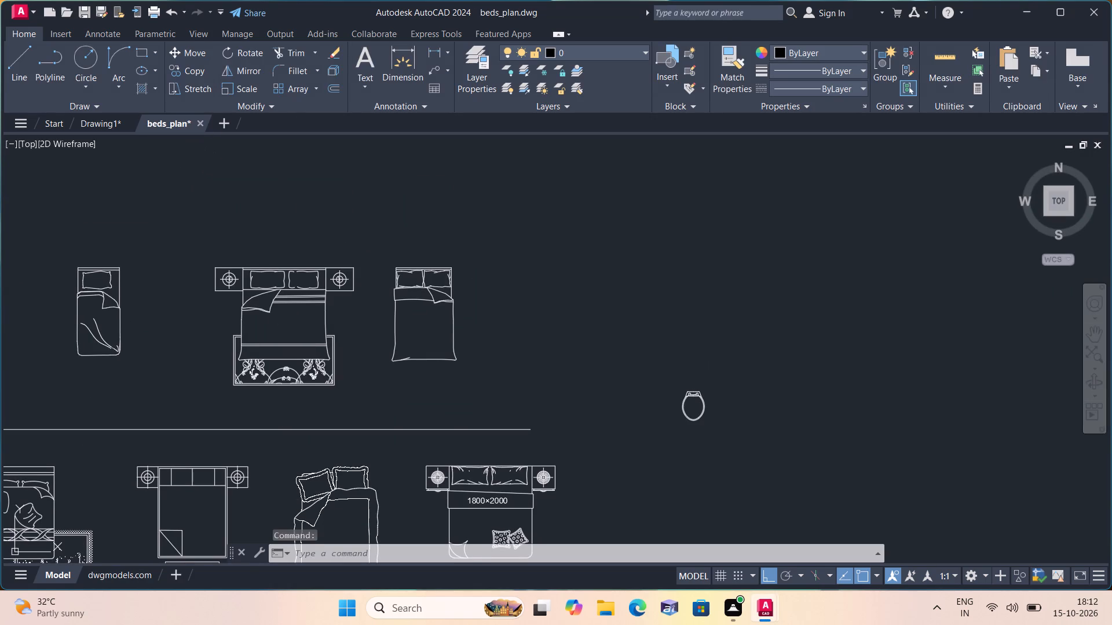
pyautogui.click(203, 118)
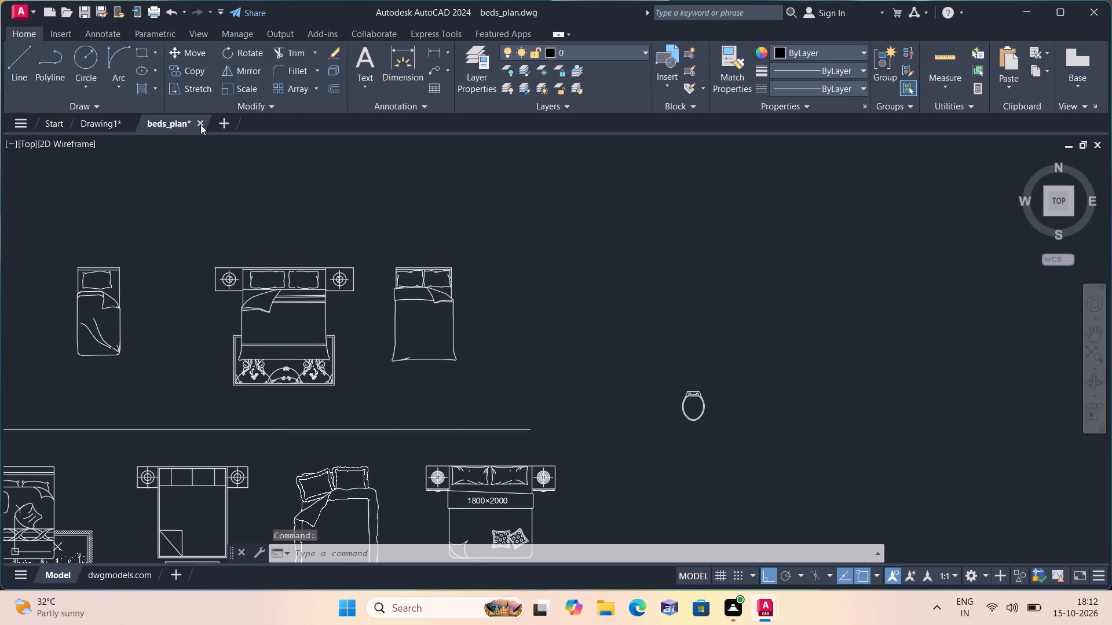
pyautogui.click(200, 122)
pyautogui.click(536, 331)
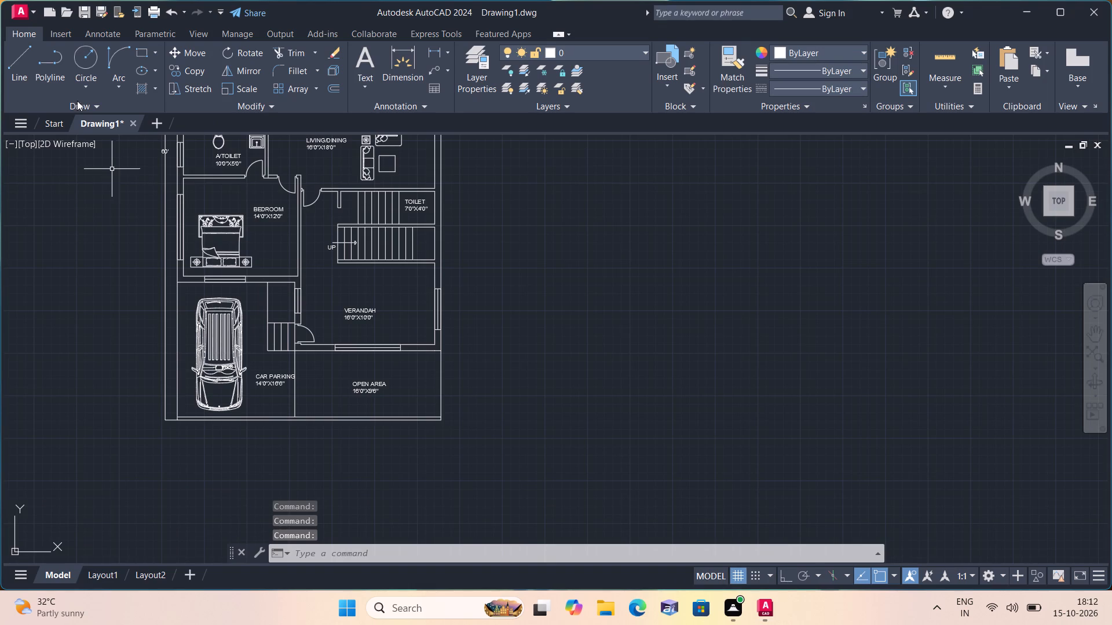
# Save the floor plan drawing in the Downloads folder under the file name c2.
pyautogui.click(16, 5)
pyautogui.click(80, 164)
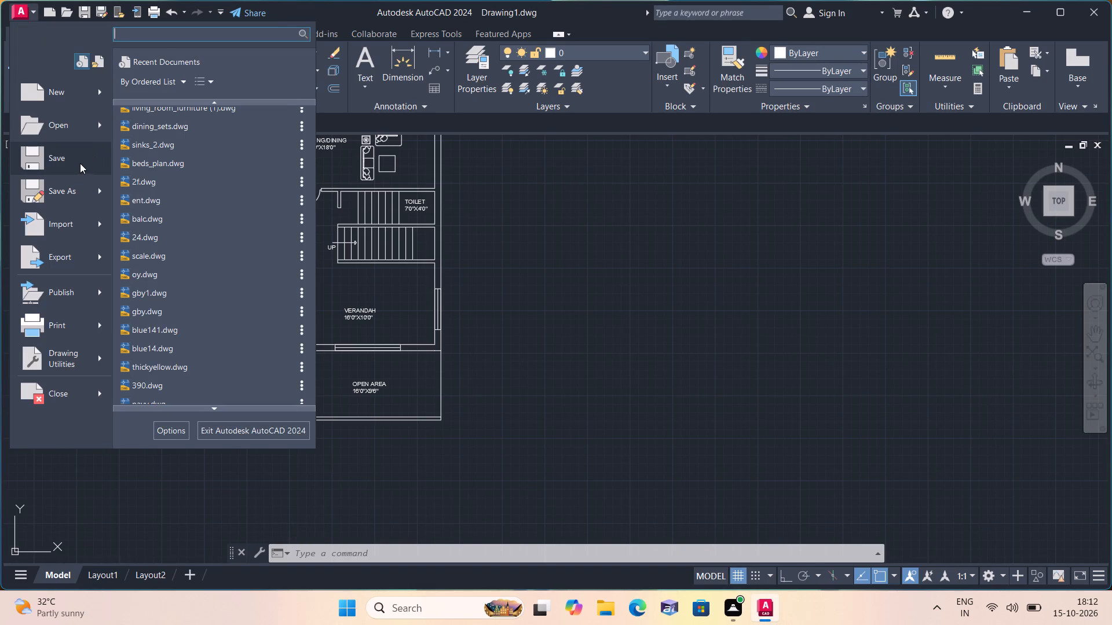
pyautogui.click(506, 432)
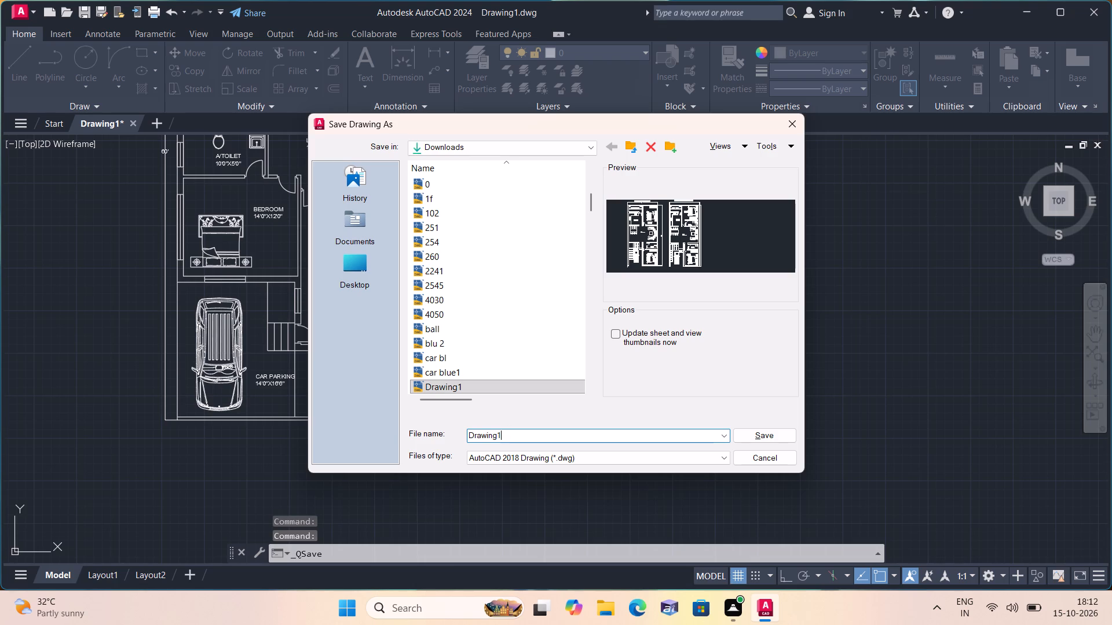
pyautogui.press('BackSpace')
pyautogui.press('BackSpace')
pyautogui.press('BackSpace')
pyautogui.press('BackSpace')
pyautogui.press('BackSpace')
pyautogui.press('BackSpace')
pyautogui.press('BackSpace')
pyautogui.press('BackSpace')
pyautogui.press('BackSpace')
pyautogui.press('BackSpace')
pyautogui.press('BackSpace')
pyautogui.press('BackSpace')
pyautogui.press('BackSpace')
pyautogui.press('BackSpace')
pyautogui.press('BackSpace')
pyautogui.press('BackSpace')
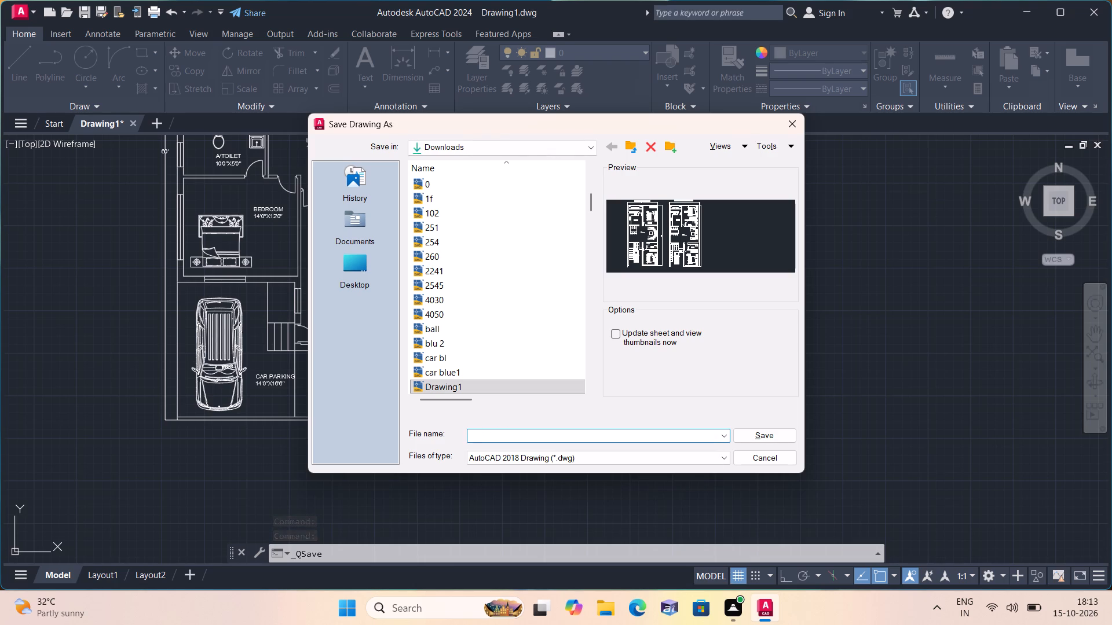
pyautogui.press('c')
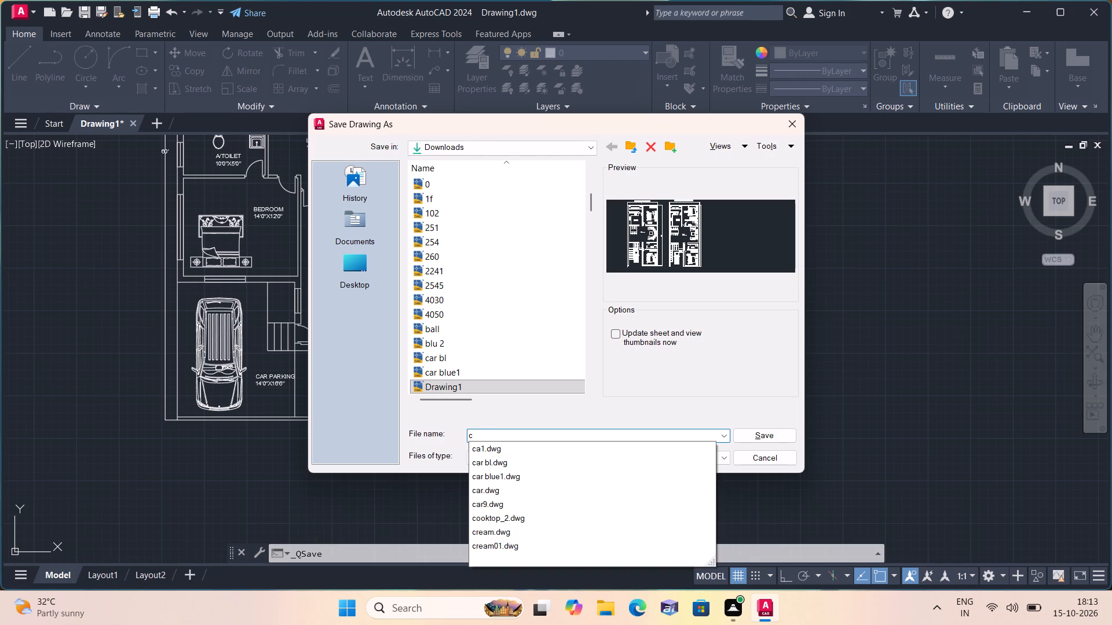
pyautogui.press('2')
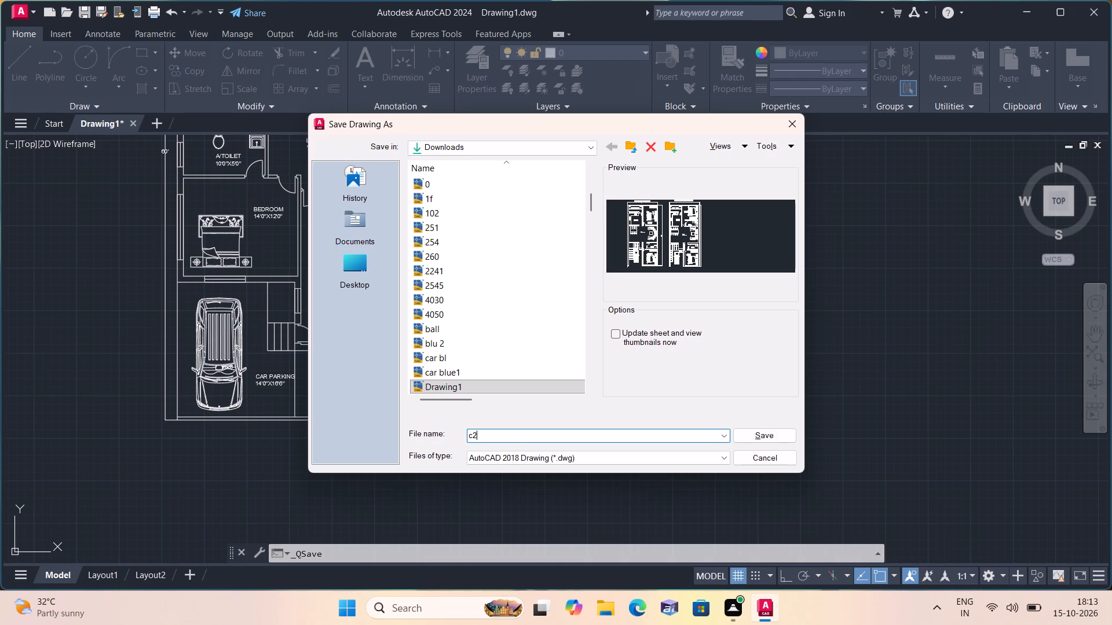
pyautogui.scroll(1, 502, 432)
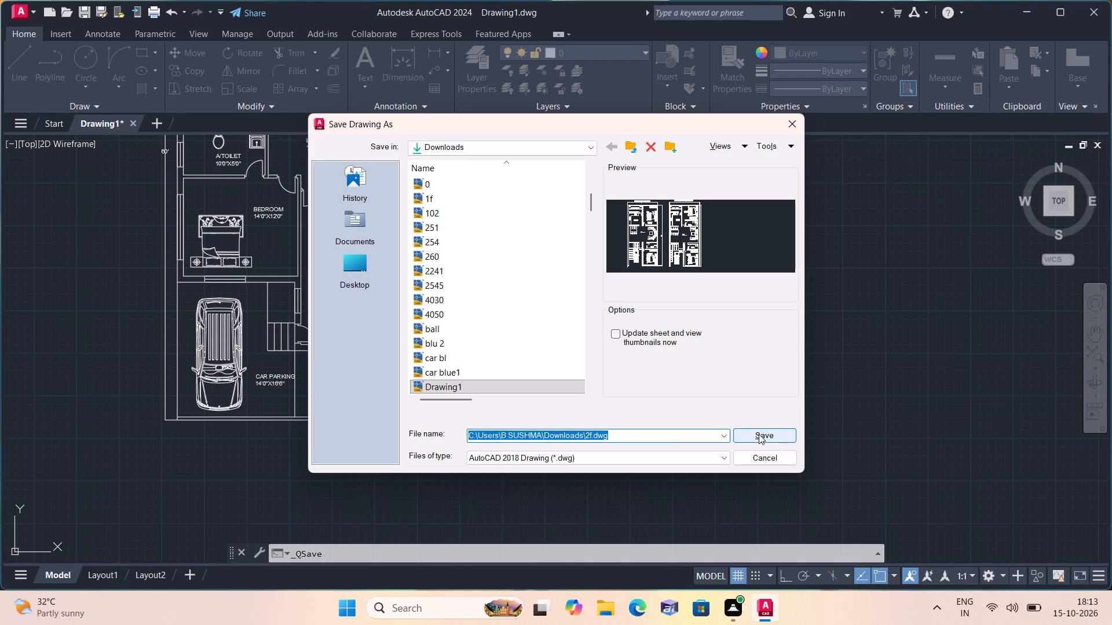
pyautogui.click(694, 435)
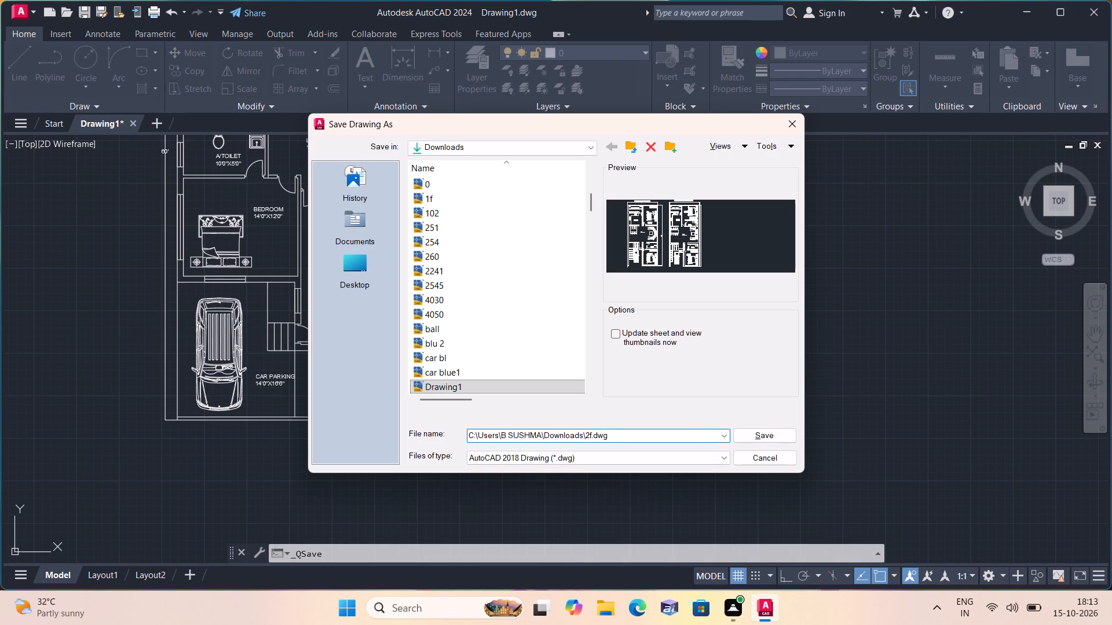
pyautogui.press('BackSpace')
pyautogui.press('BackSpace')
pyautogui.press('BackSpace')
pyautogui.press('BackSpace')
pyautogui.press('BackSpace')
pyautogui.press('BackSpace')
pyautogui.press('BackSpace')
pyautogui.press('BackSpace')
pyautogui.press('BackSpace')
pyautogui.press('BackSpace')
pyautogui.press('BackSpace')
pyautogui.press('BackSpace')
pyautogui.press('BackSpace')
pyautogui.press('BackSpace')
pyautogui.press('BackSpace')
pyautogui.press('BackSpace')
pyautogui.press('BackSpace')
pyautogui.press('BackSpace')
pyautogui.press('BackSpace')
pyautogui.press('BackSpace')
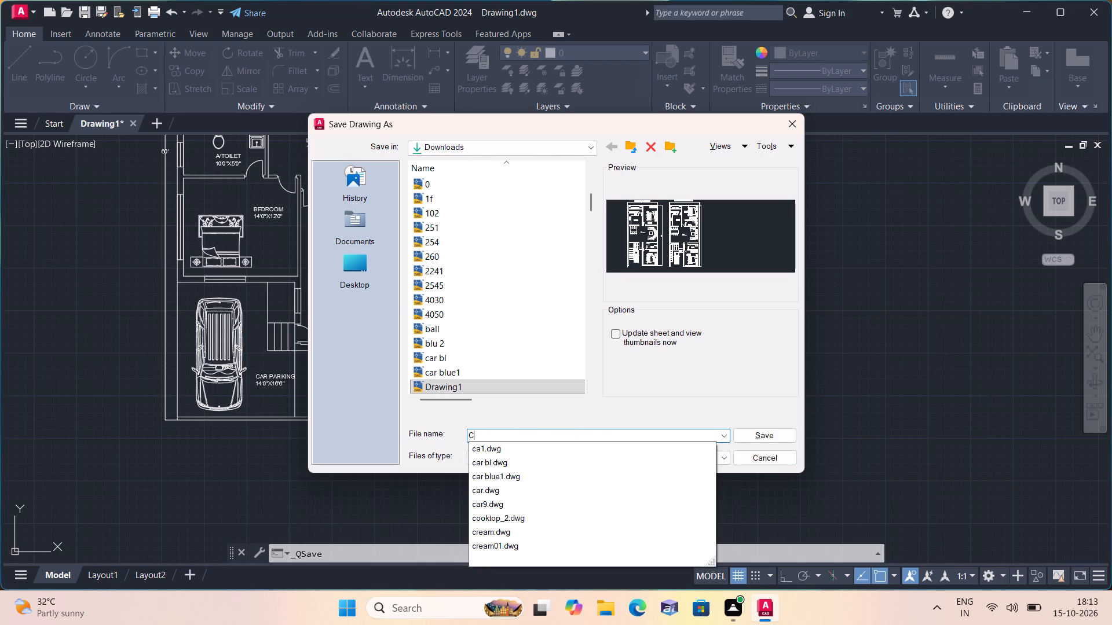
pyautogui.press('c')
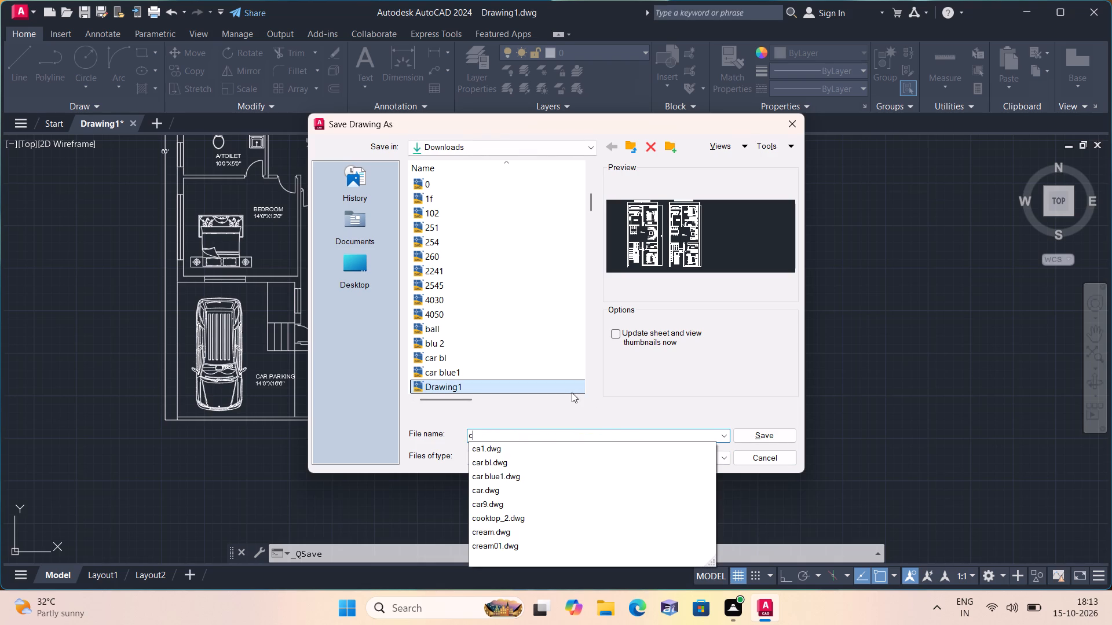
pyautogui.press('2')
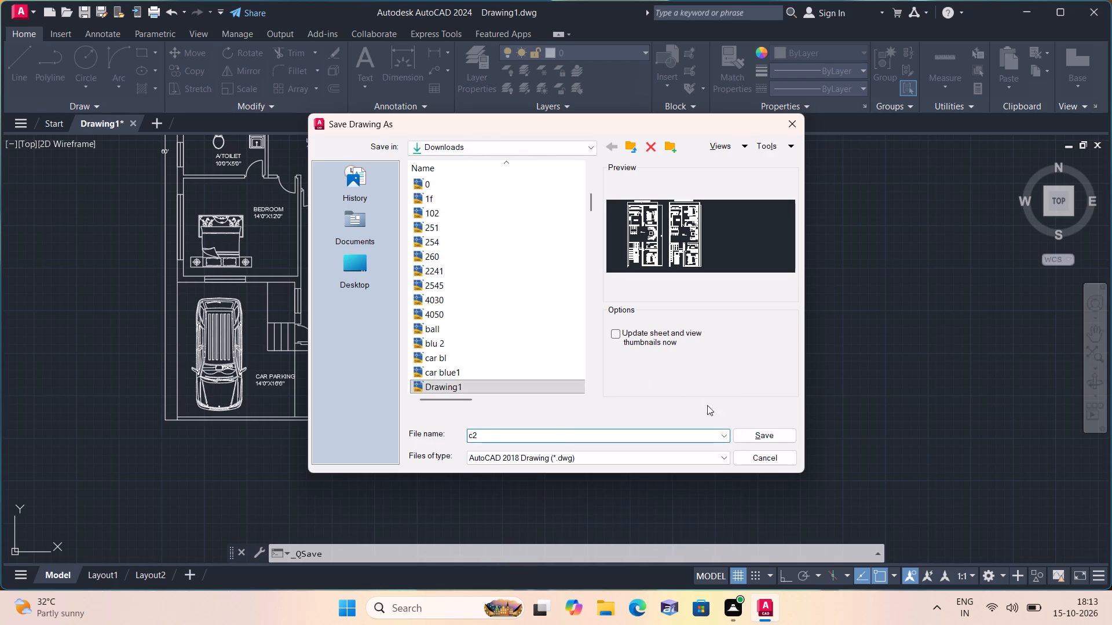
pyautogui.click(744, 435)
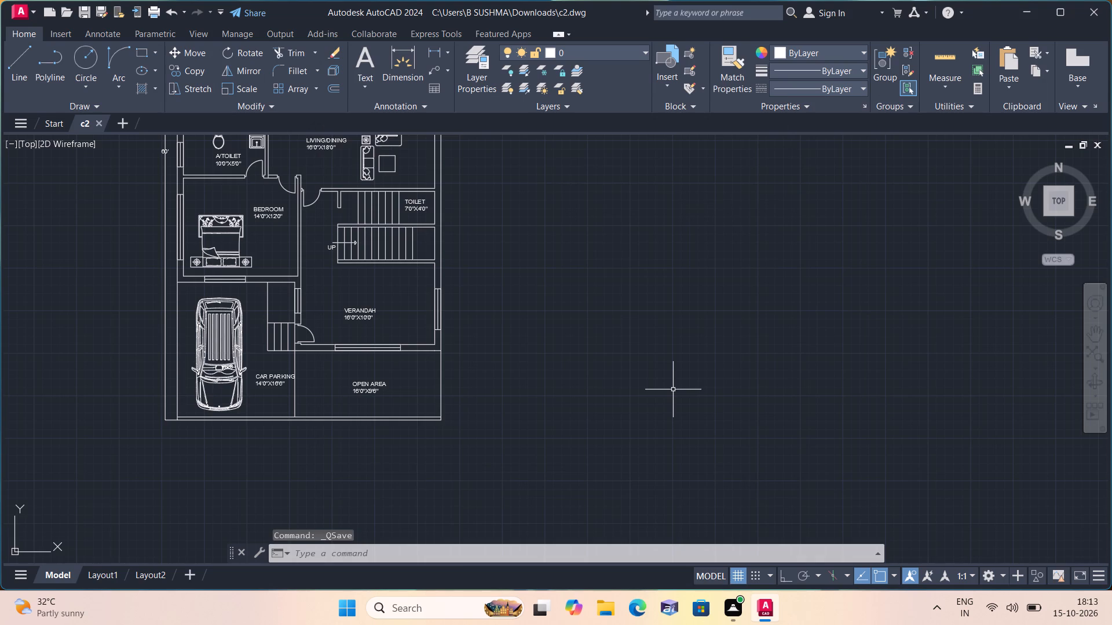
# Start a plot of the floor plan with DWG To PDF.pc3 as the plotter.
pyautogui.write('plot')
pyautogui.press('space')
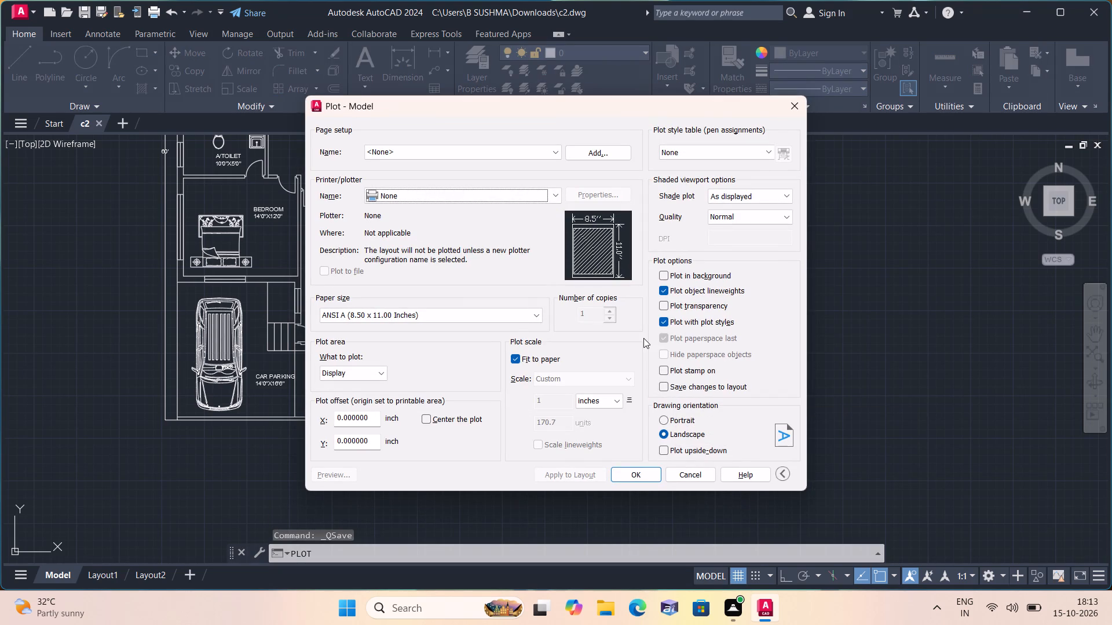
pyautogui.scroll(-1, 643, 338)
pyautogui.scroll(1, 643, 338)
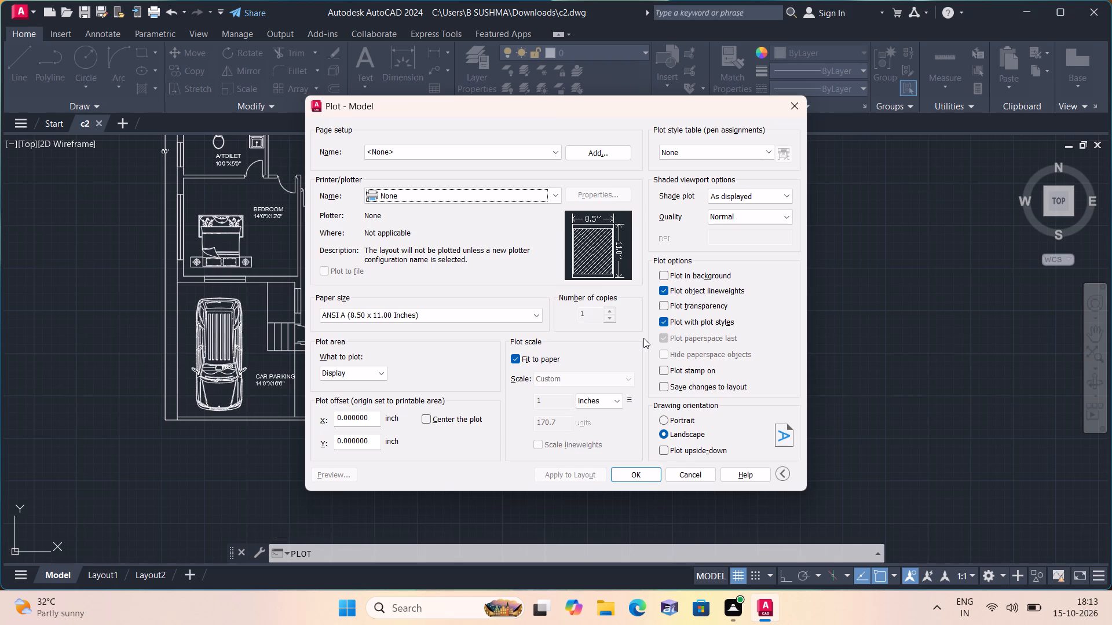
pyautogui.click(525, 190)
pyautogui.click(427, 334)
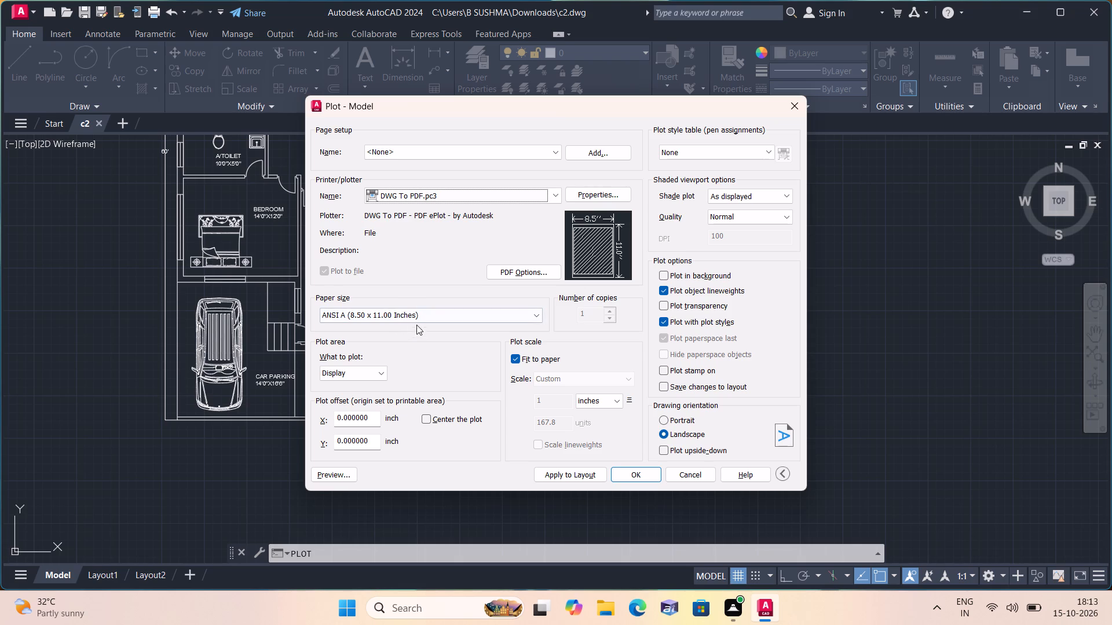
# Set the plot's paper size to ISO full bleed A4 (297.00 x 210.00 MM).
pyautogui.click(419, 319)
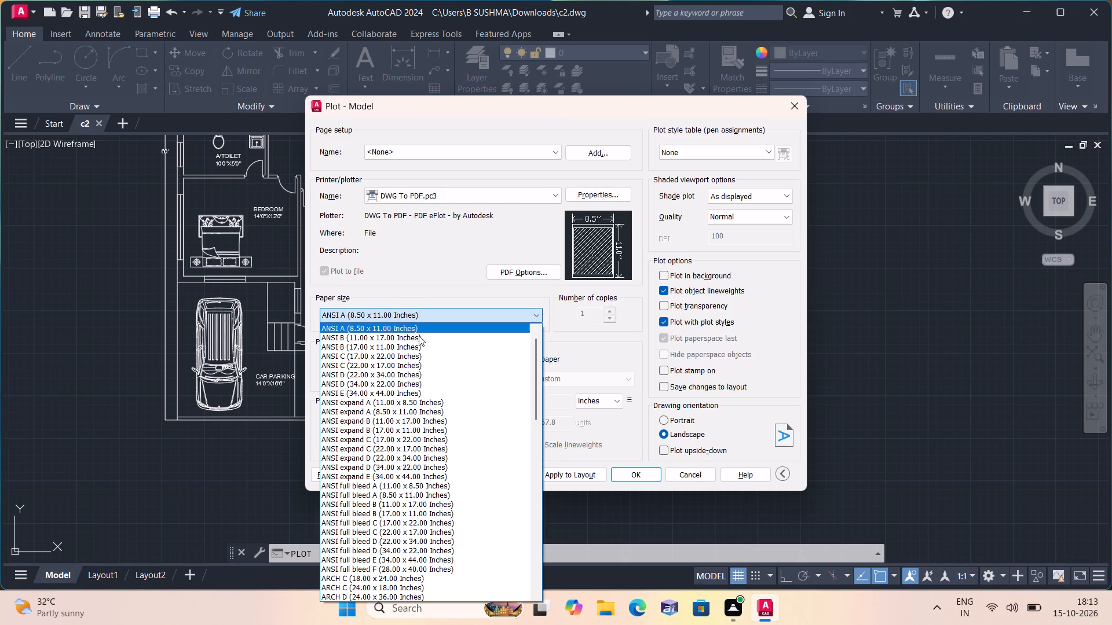
pyautogui.scroll(-5, 419, 558)
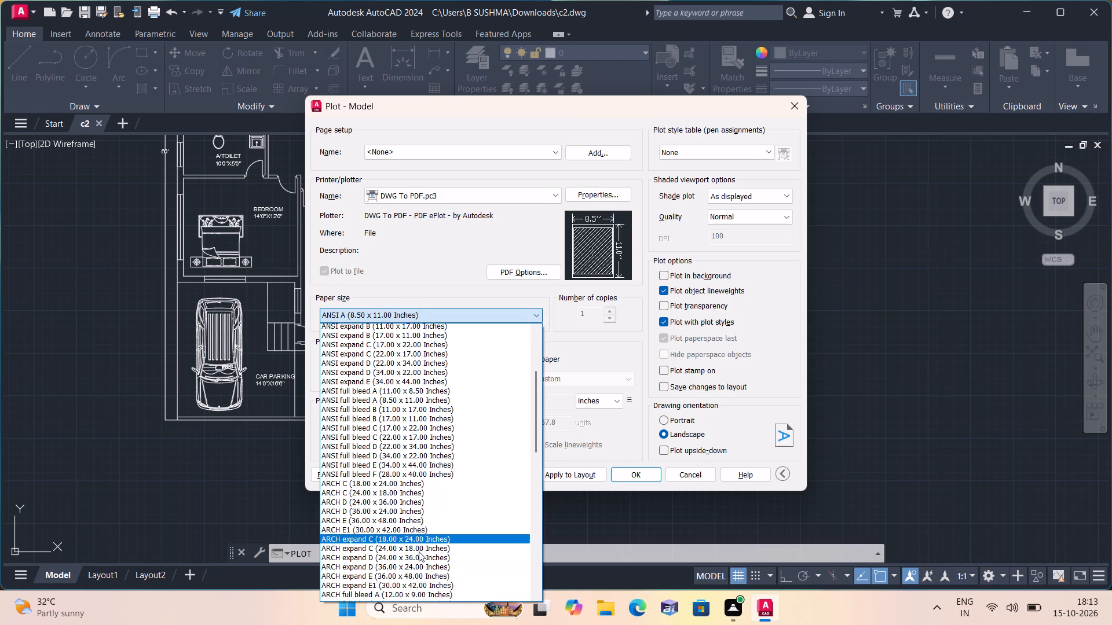
pyautogui.scroll(-9, 408, 527)
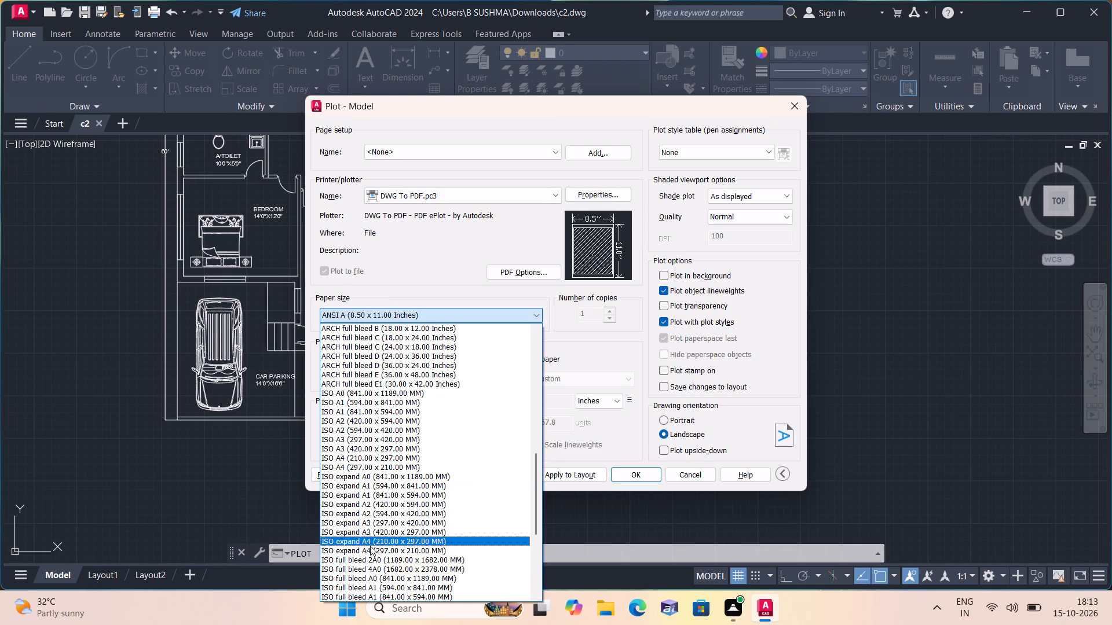
pyautogui.scroll(-2, 371, 548)
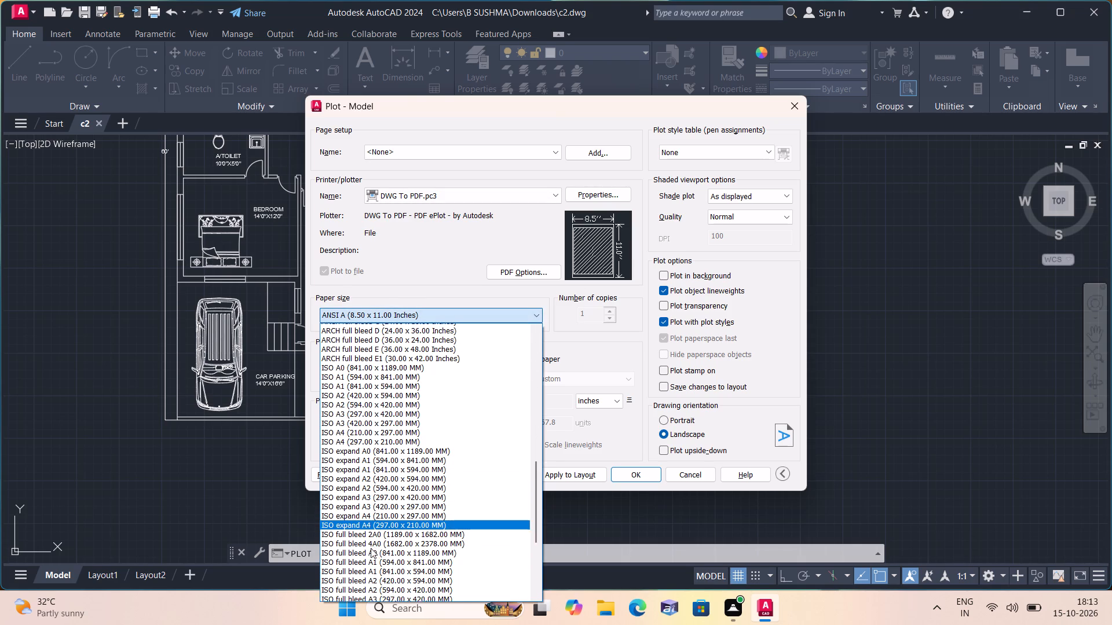
pyautogui.scroll(-2, 371, 552)
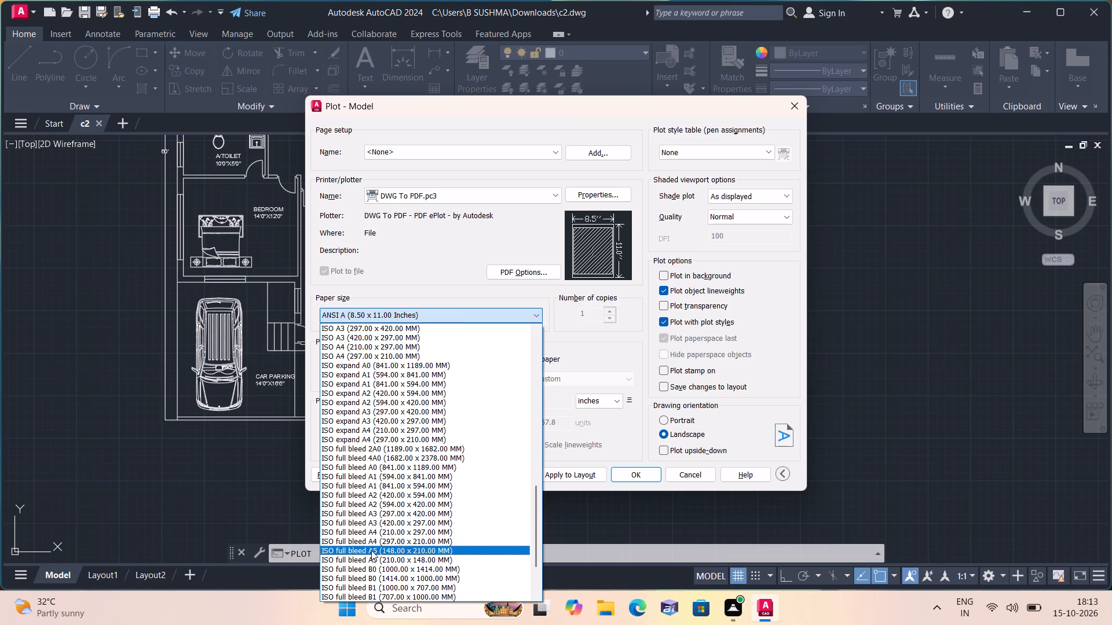
pyautogui.click(375, 542)
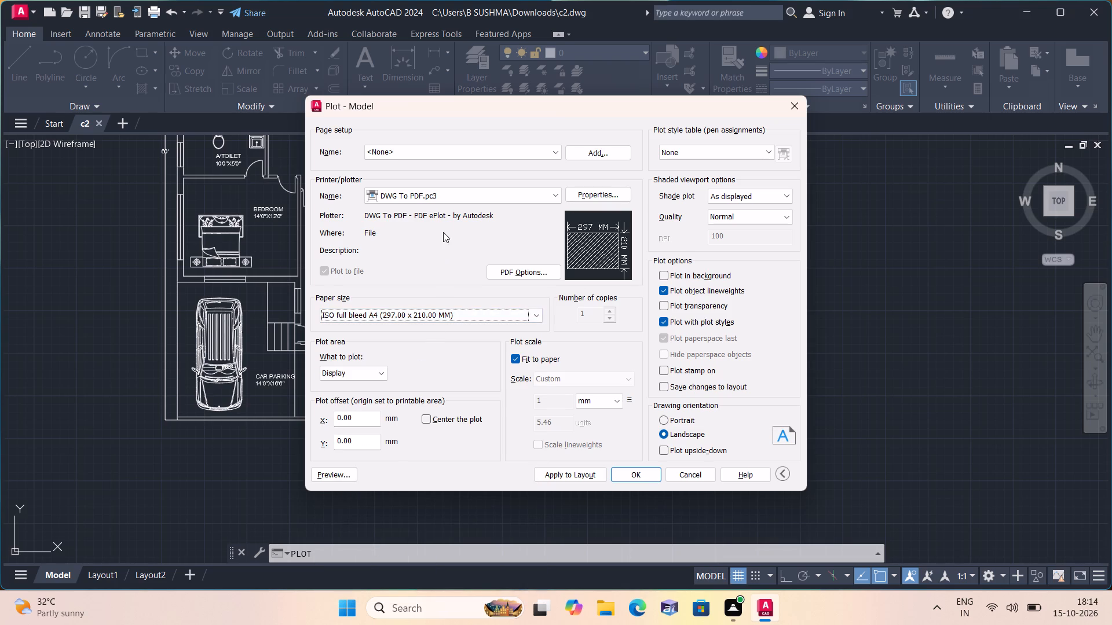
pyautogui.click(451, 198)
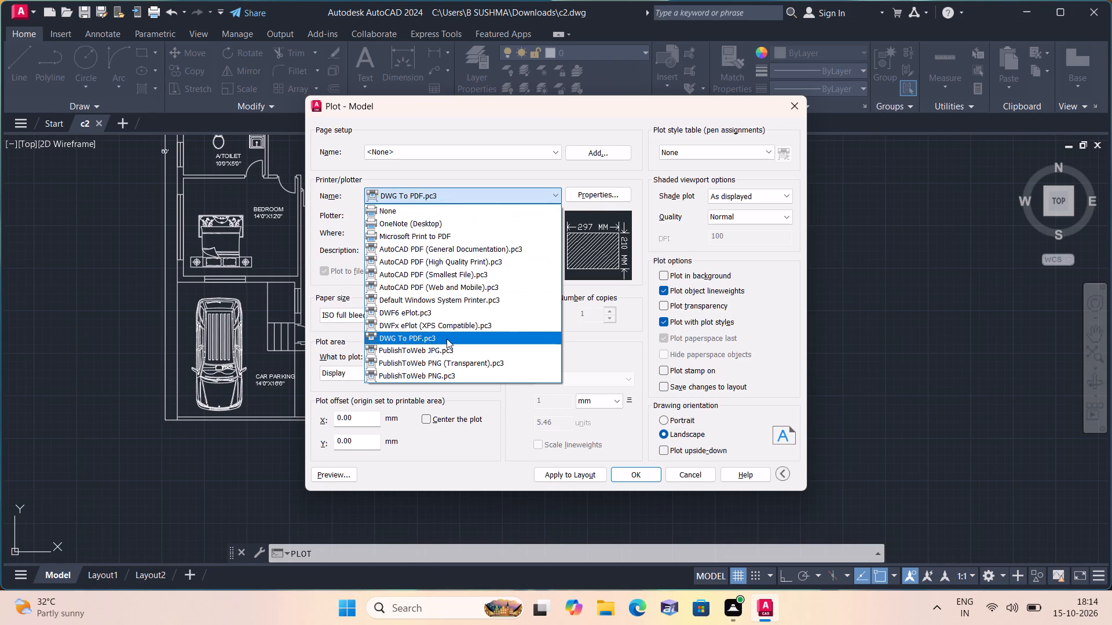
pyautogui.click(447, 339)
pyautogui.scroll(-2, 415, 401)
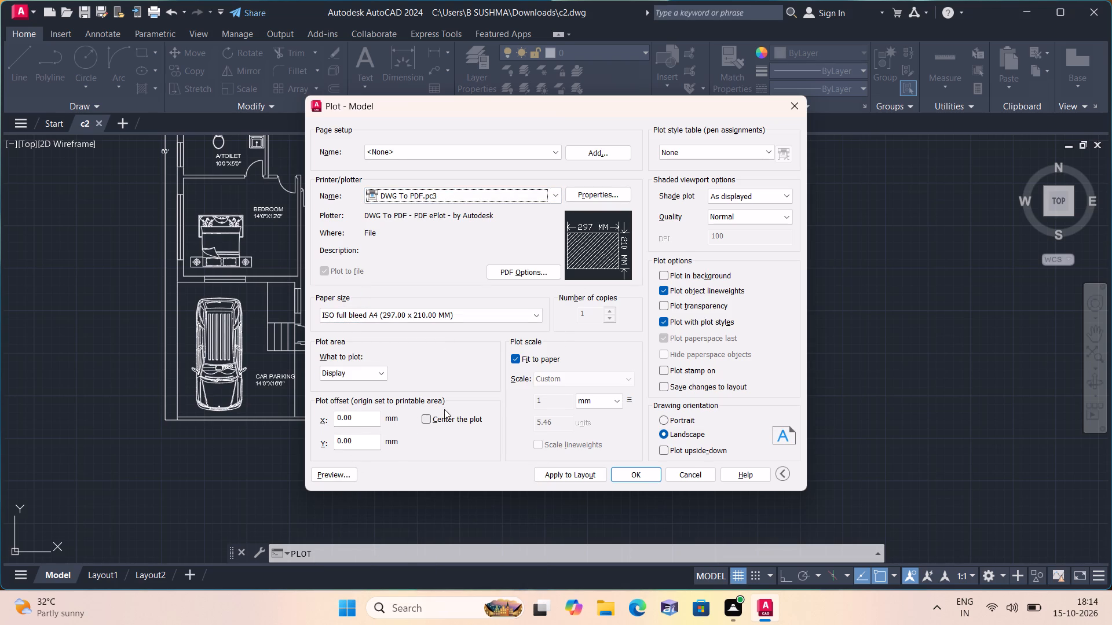
# Set the plot area to a window enclosing the whole floor plan and center the plot on the paper.
pyautogui.click(379, 372)
pyautogui.click(372, 413)
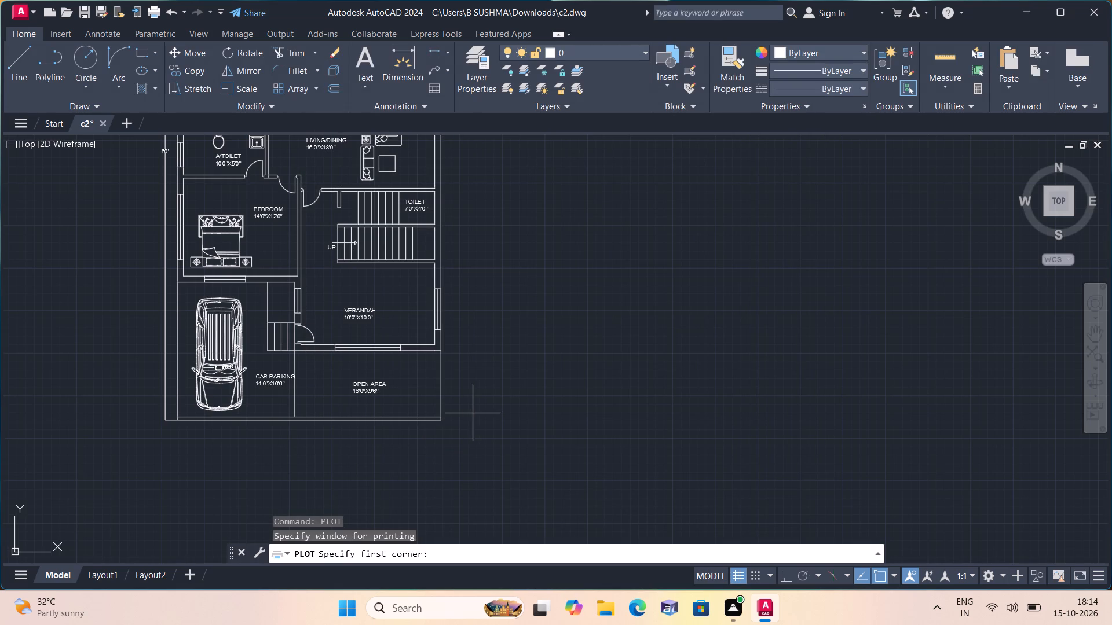
pyautogui.scroll(-2, 423, 411)
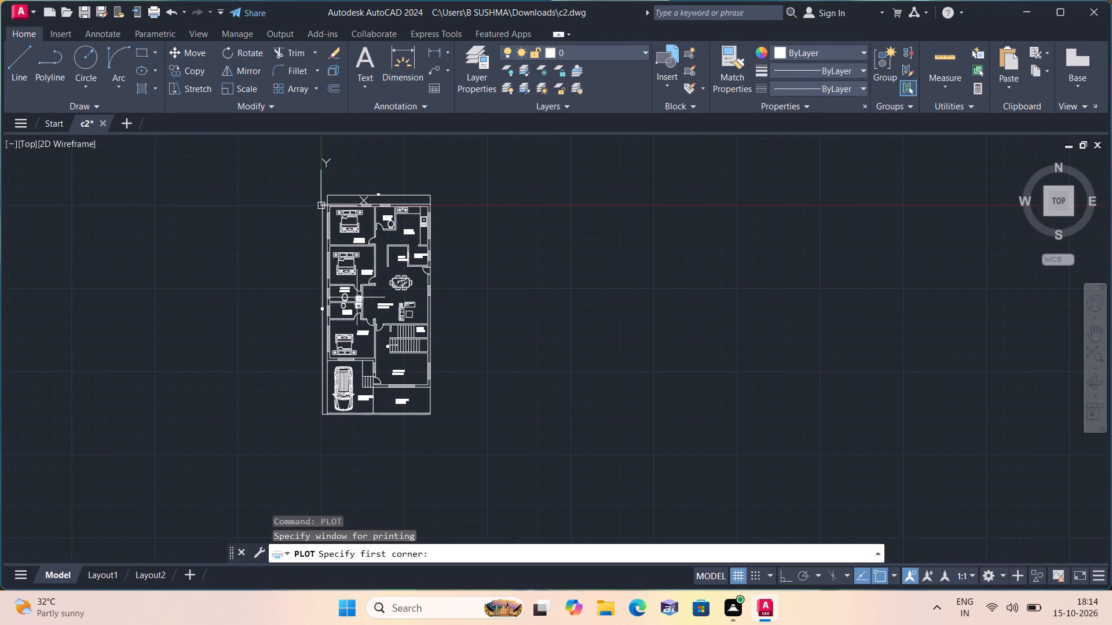
pyautogui.click(250, 175)
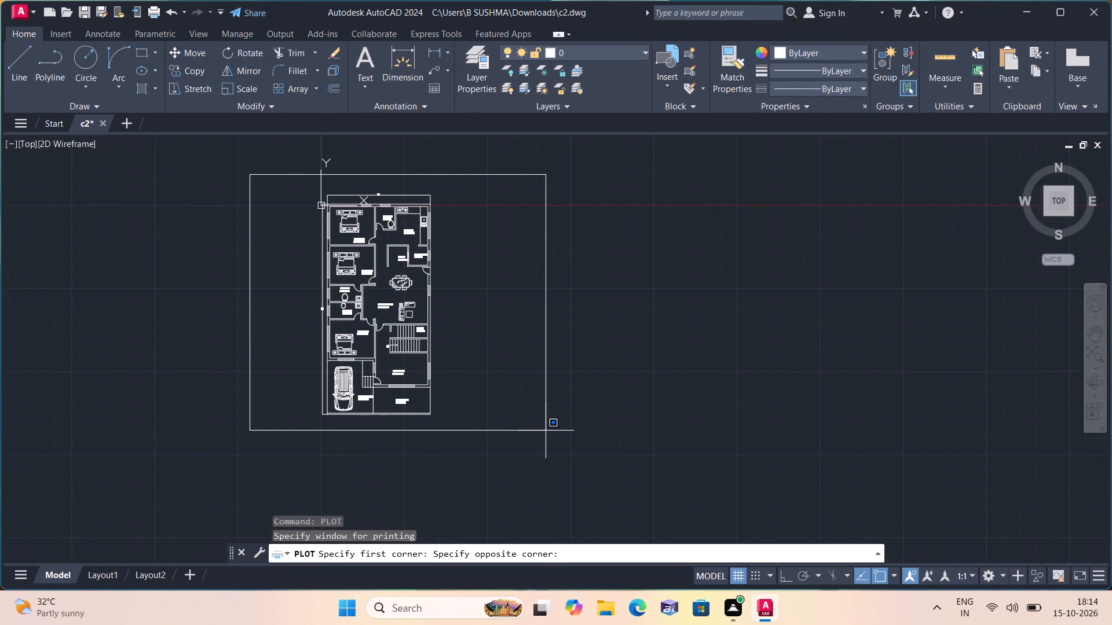
pyautogui.click(546, 431)
pyautogui.click(432, 418)
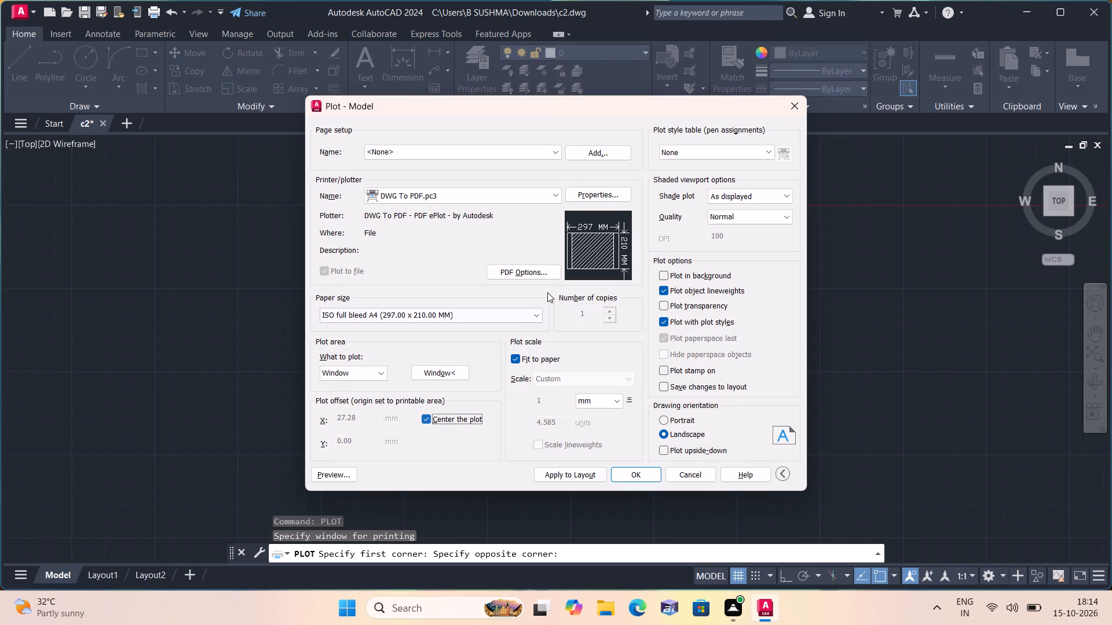
# Choose acad.ctb as the plot style table and assign it to all layouts.
pyautogui.click(726, 155)
pyautogui.click(712, 179)
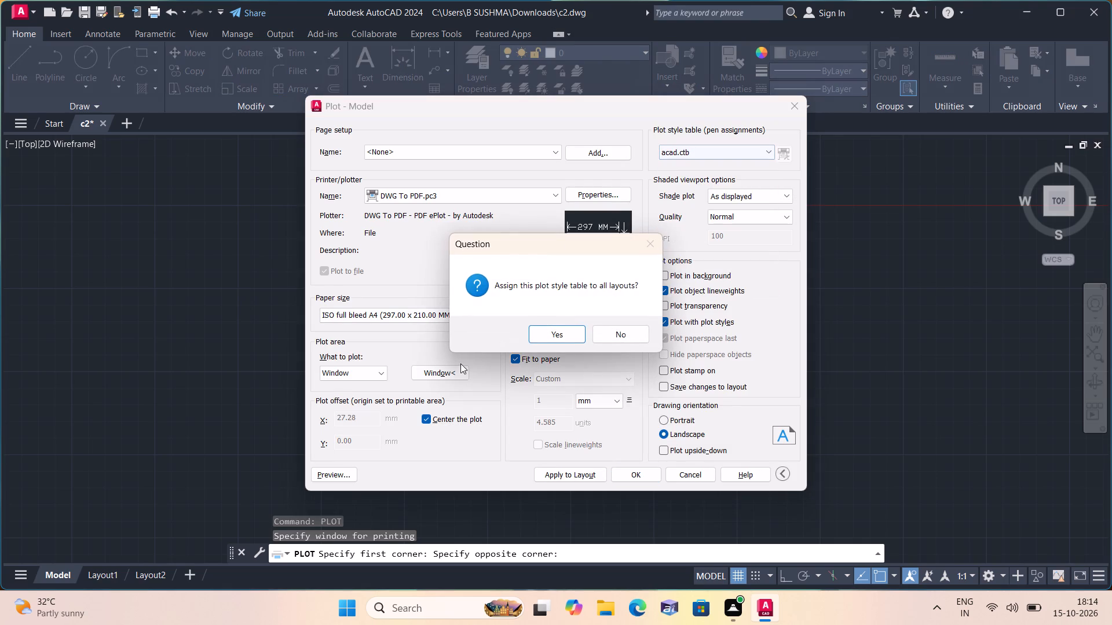
pyautogui.click(552, 326)
# Preview the plot and check the floor plan's rooms, furniture and labels on the sheet.
pyautogui.click(343, 472)
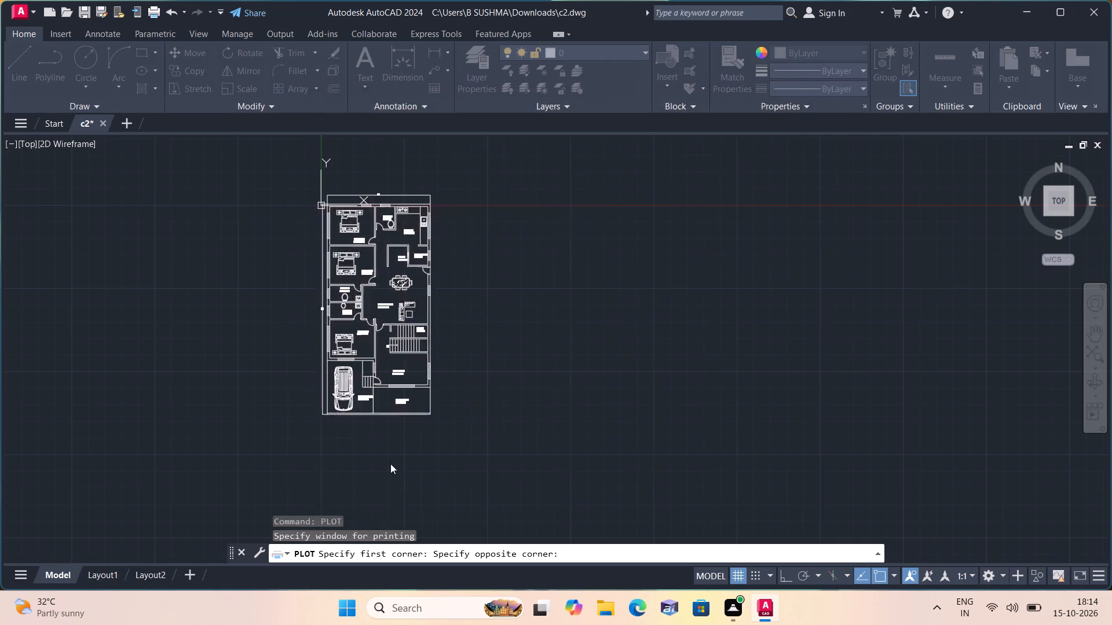
pyautogui.scroll(3, 487, 403)
pyautogui.scroll(-2, 487, 403)
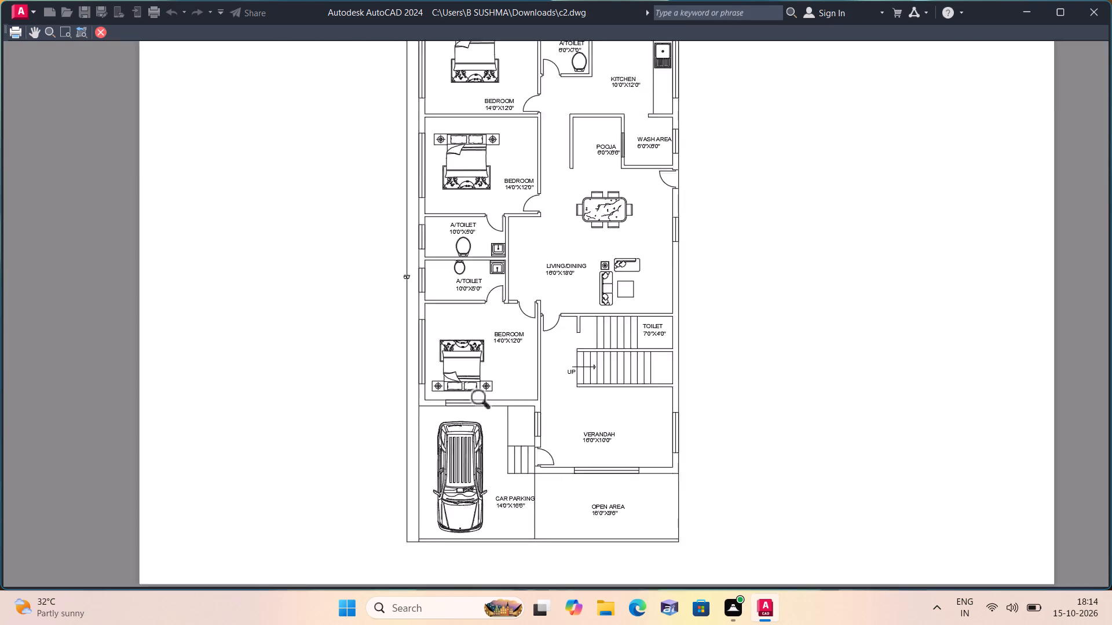
pyautogui.scroll(-1, 487, 403)
pyautogui.rightClick(768, 364)
pyautogui.click(791, 370)
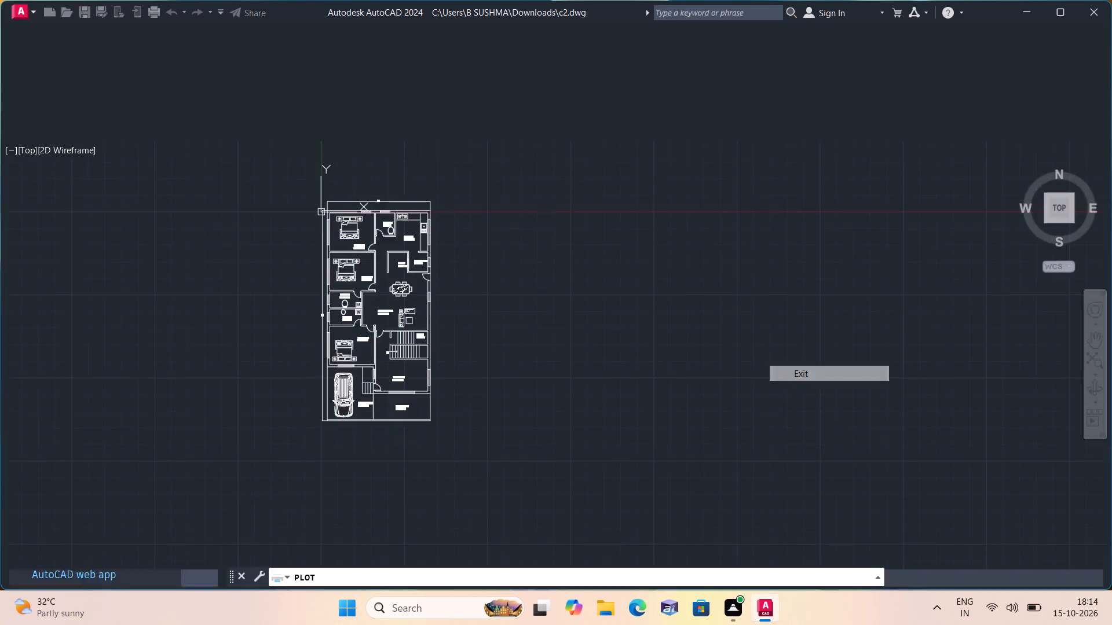
# Apply the plot settings to the layout and plot the floor plan to a PDF file.
pyautogui.click(566, 474)
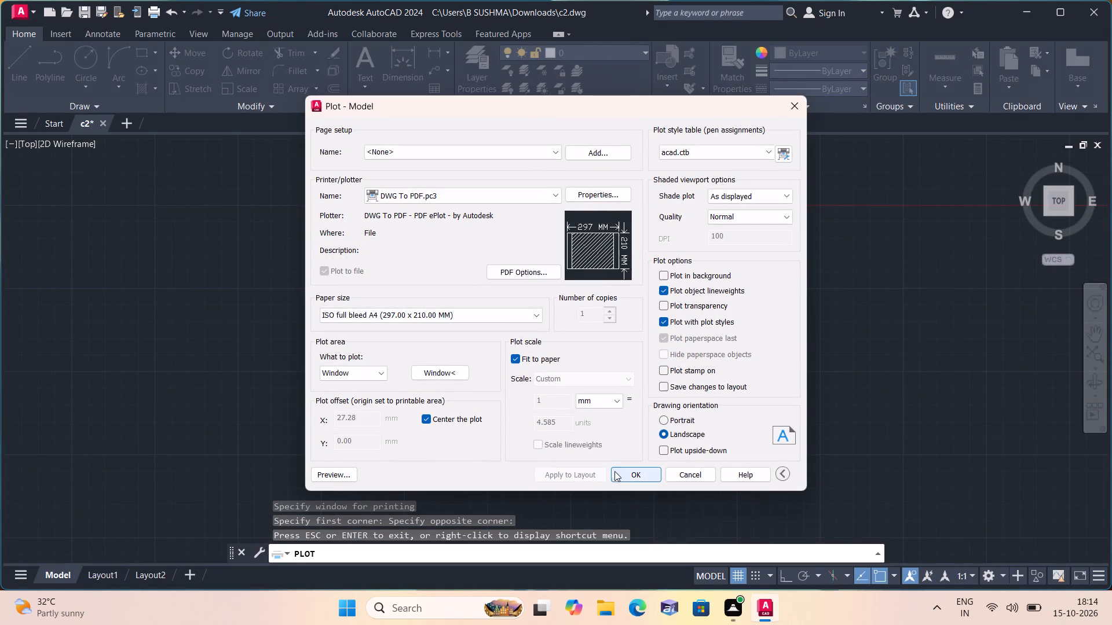
pyautogui.click(619, 475)
pyautogui.click(752, 435)
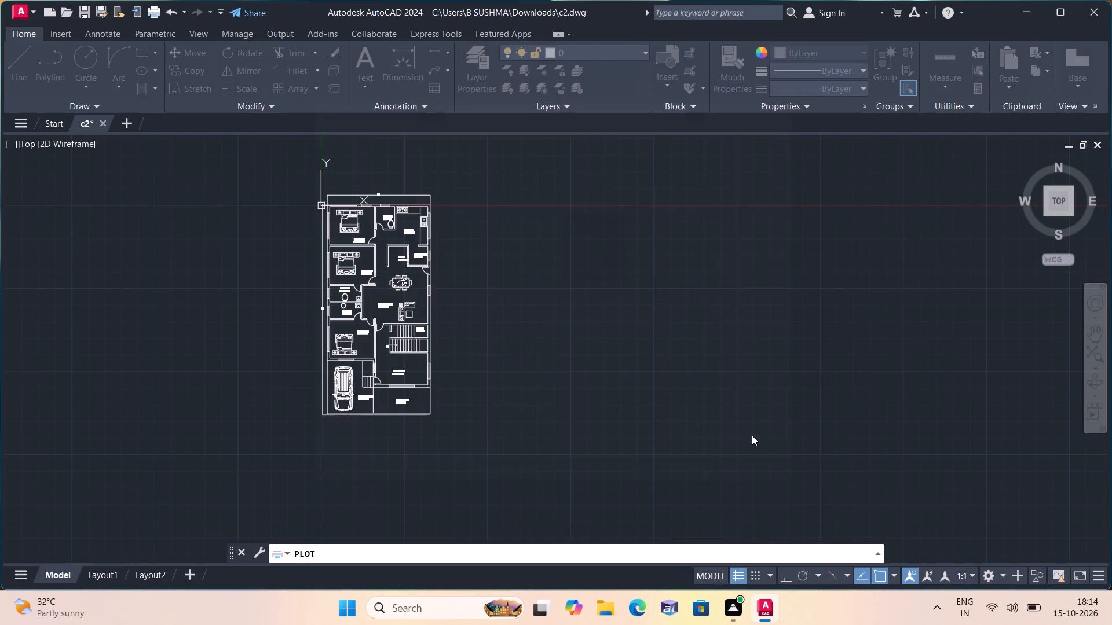